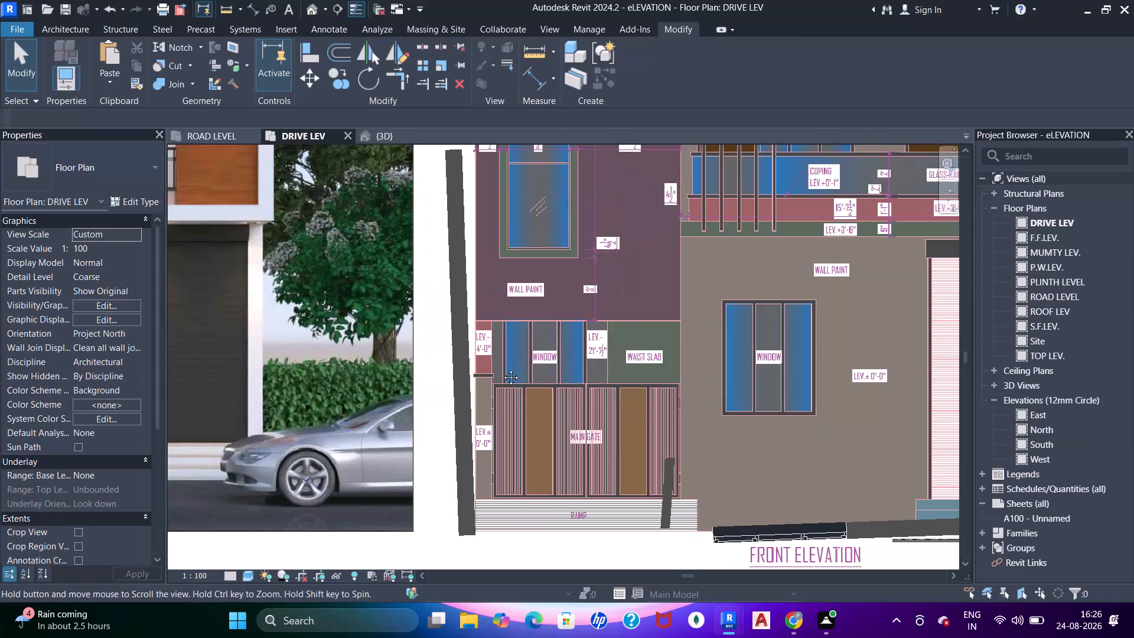
Examine the tilted long side wall and the front window against the elevation drawing in the DRIVE LEV plan.
scroll(449, 349, "down", 3)
middle_click_drag(442, 359, 427, 448)
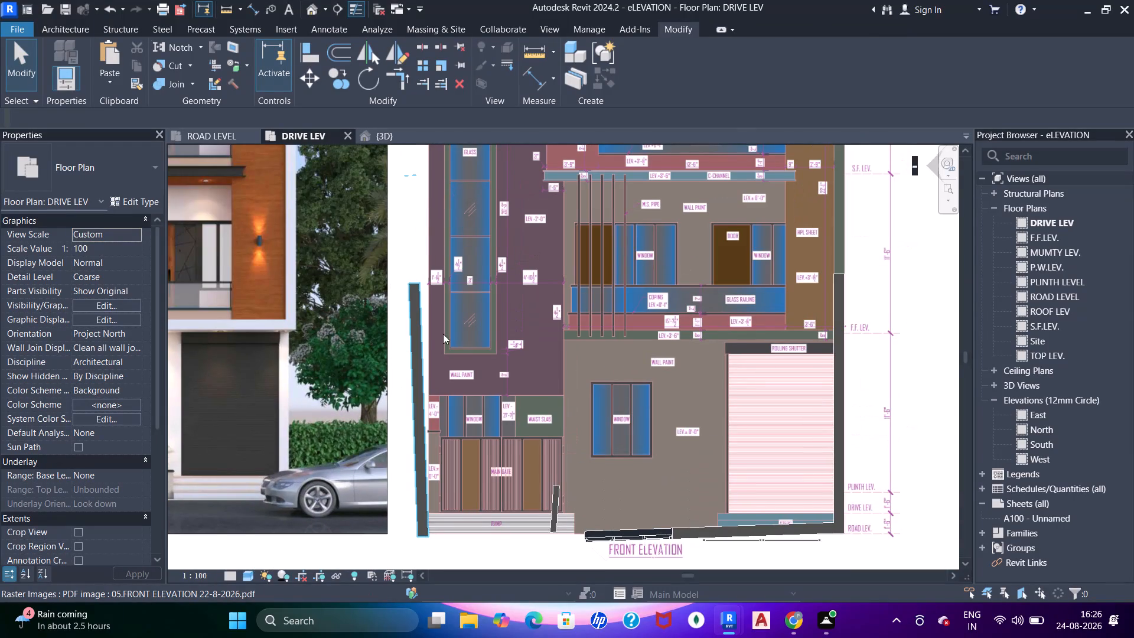
left_click(416, 330)
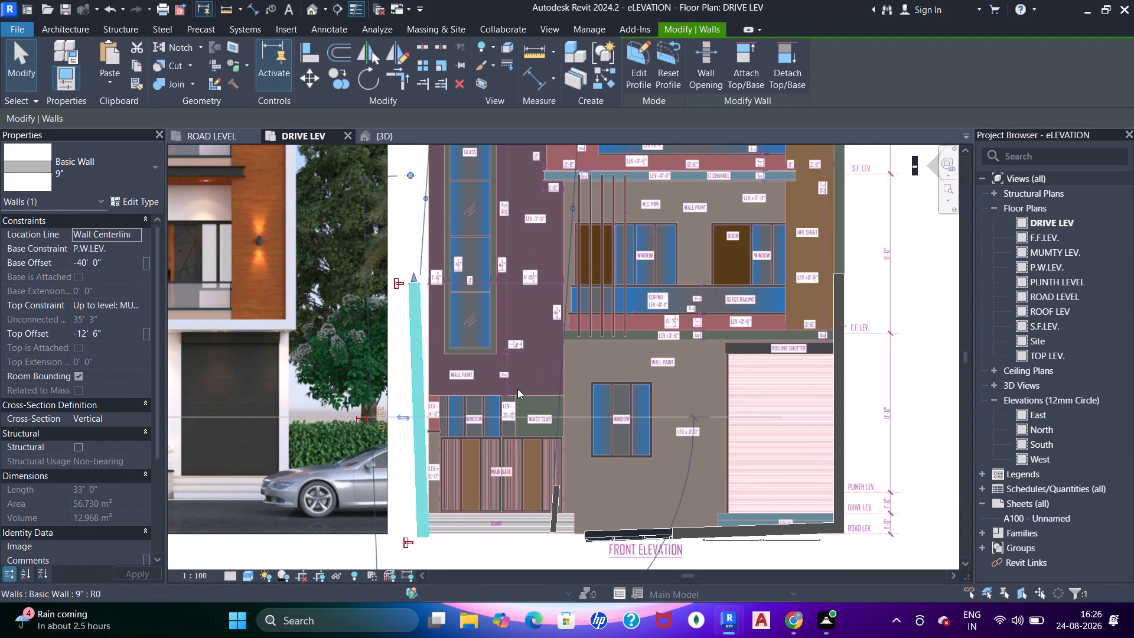
key("Escape")
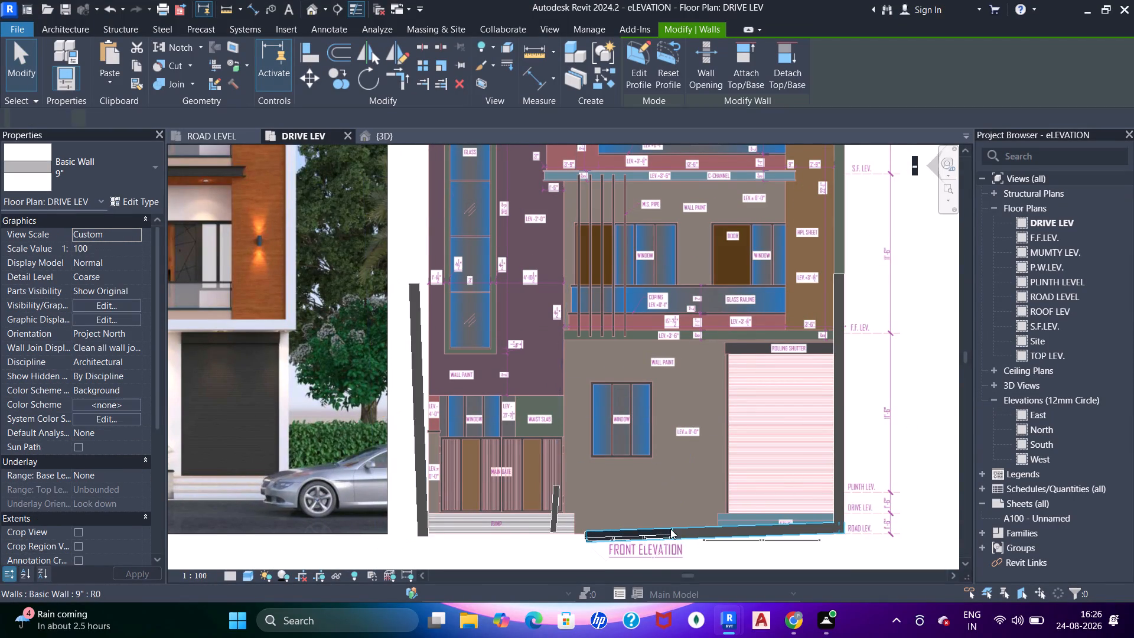
scroll(672, 531, "up", 4)
left_click(655, 545)
scroll(644, 506, "down", 2)
middle_click_drag(644, 506, 588, 427)
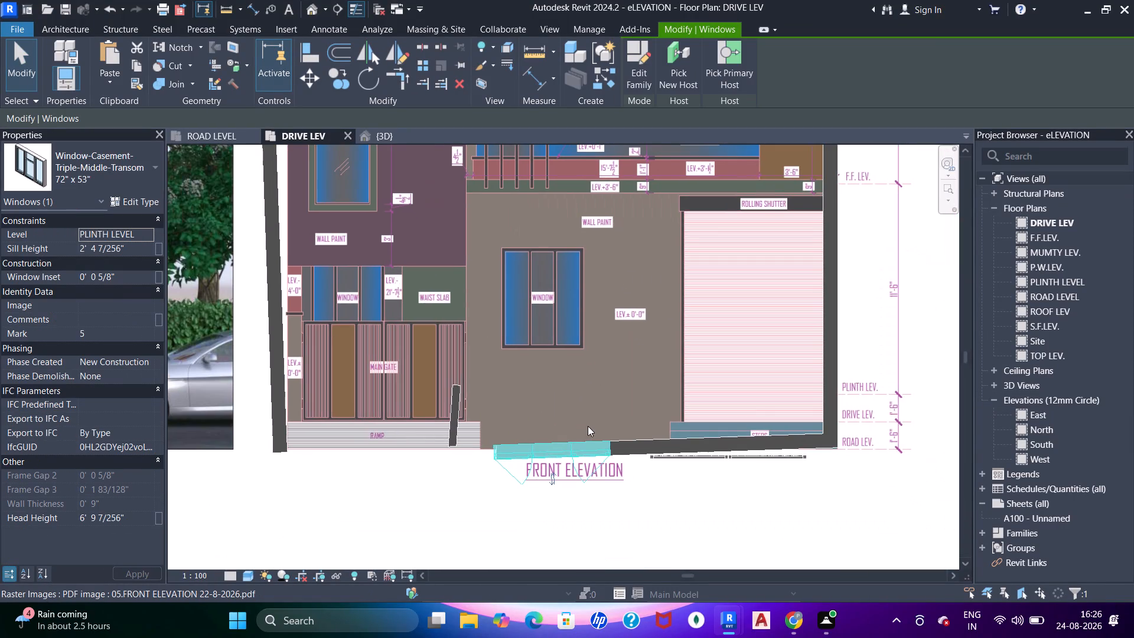
scroll(590, 415, "down", 3)
middle_click_drag(546, 321, 611, 403)
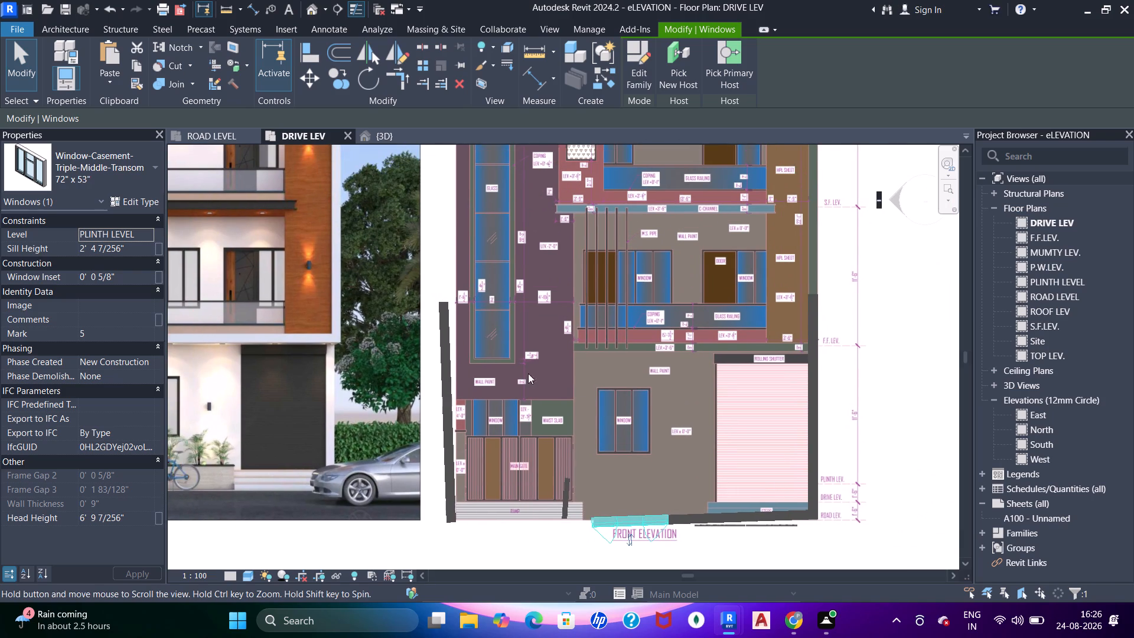
key("Escape")
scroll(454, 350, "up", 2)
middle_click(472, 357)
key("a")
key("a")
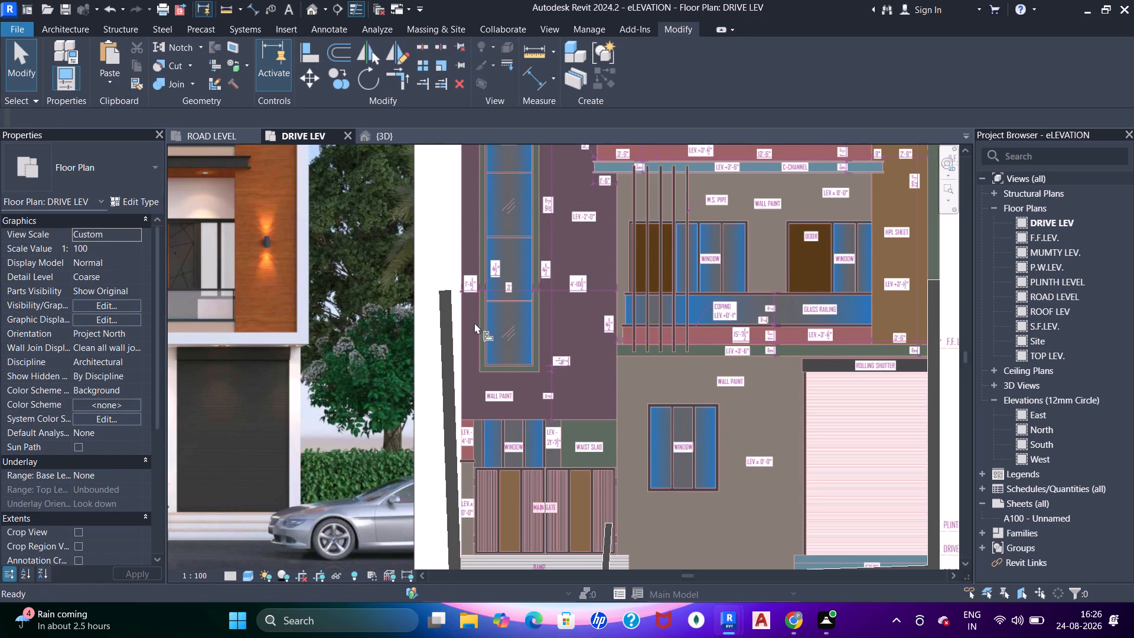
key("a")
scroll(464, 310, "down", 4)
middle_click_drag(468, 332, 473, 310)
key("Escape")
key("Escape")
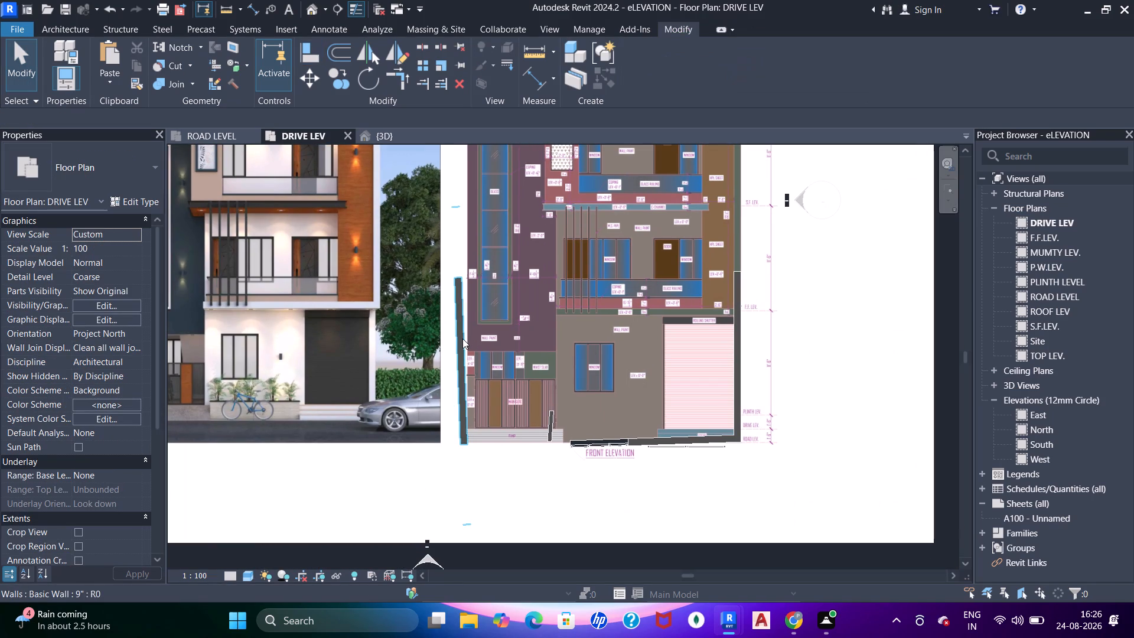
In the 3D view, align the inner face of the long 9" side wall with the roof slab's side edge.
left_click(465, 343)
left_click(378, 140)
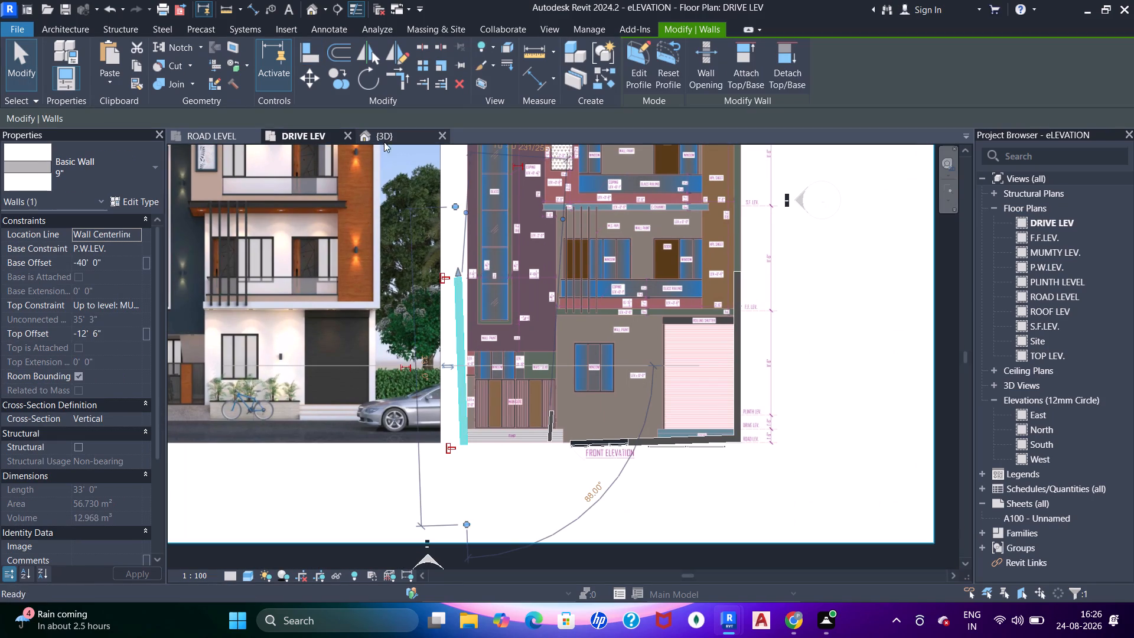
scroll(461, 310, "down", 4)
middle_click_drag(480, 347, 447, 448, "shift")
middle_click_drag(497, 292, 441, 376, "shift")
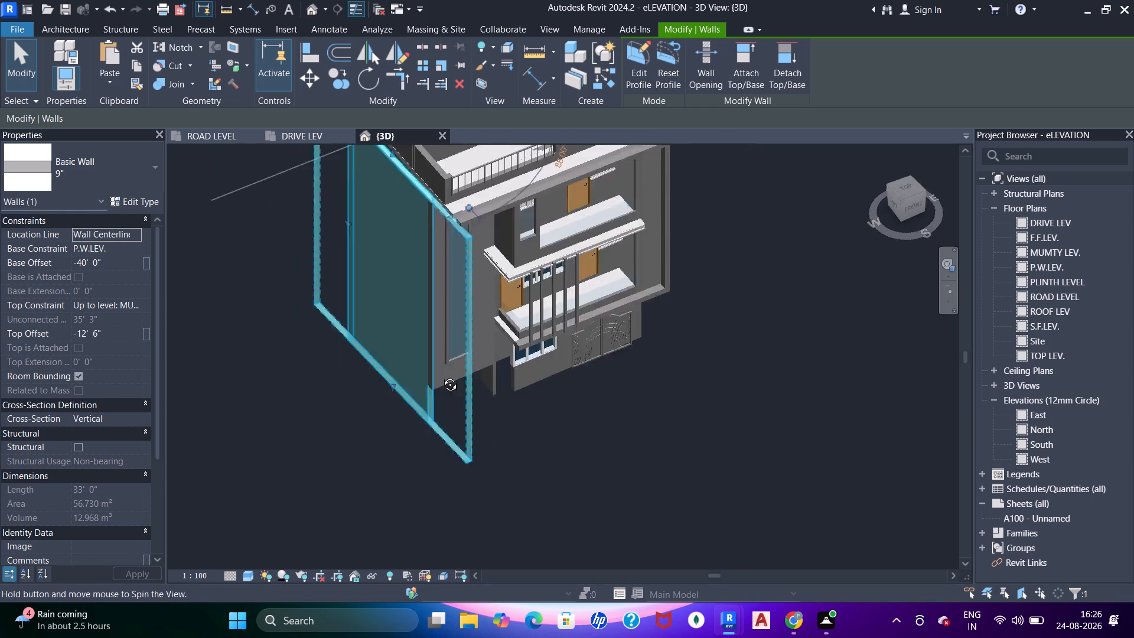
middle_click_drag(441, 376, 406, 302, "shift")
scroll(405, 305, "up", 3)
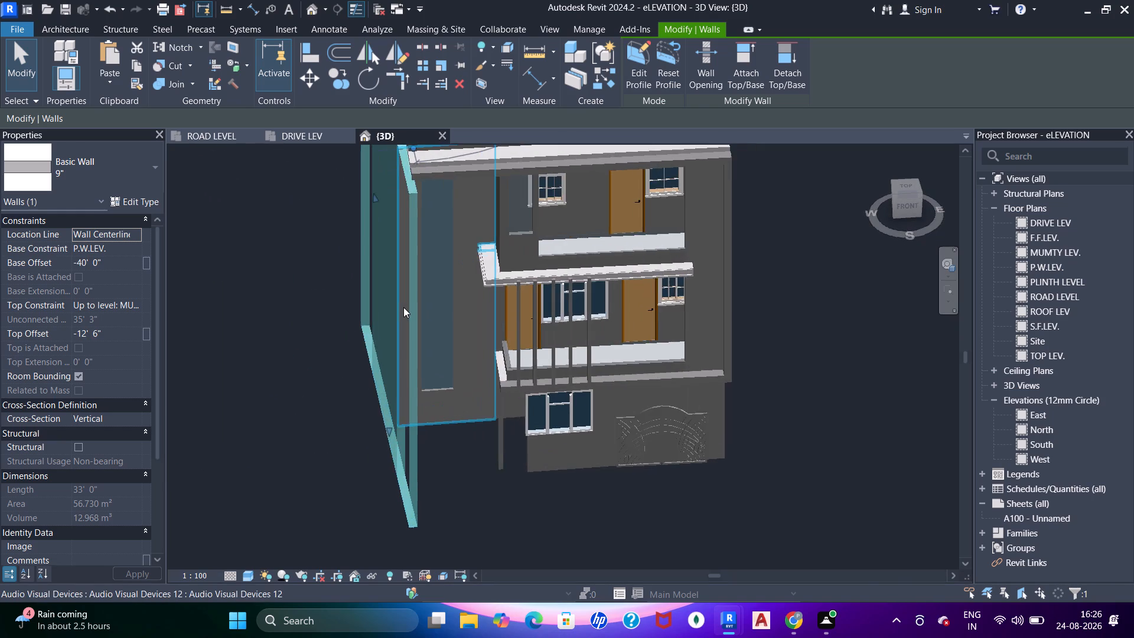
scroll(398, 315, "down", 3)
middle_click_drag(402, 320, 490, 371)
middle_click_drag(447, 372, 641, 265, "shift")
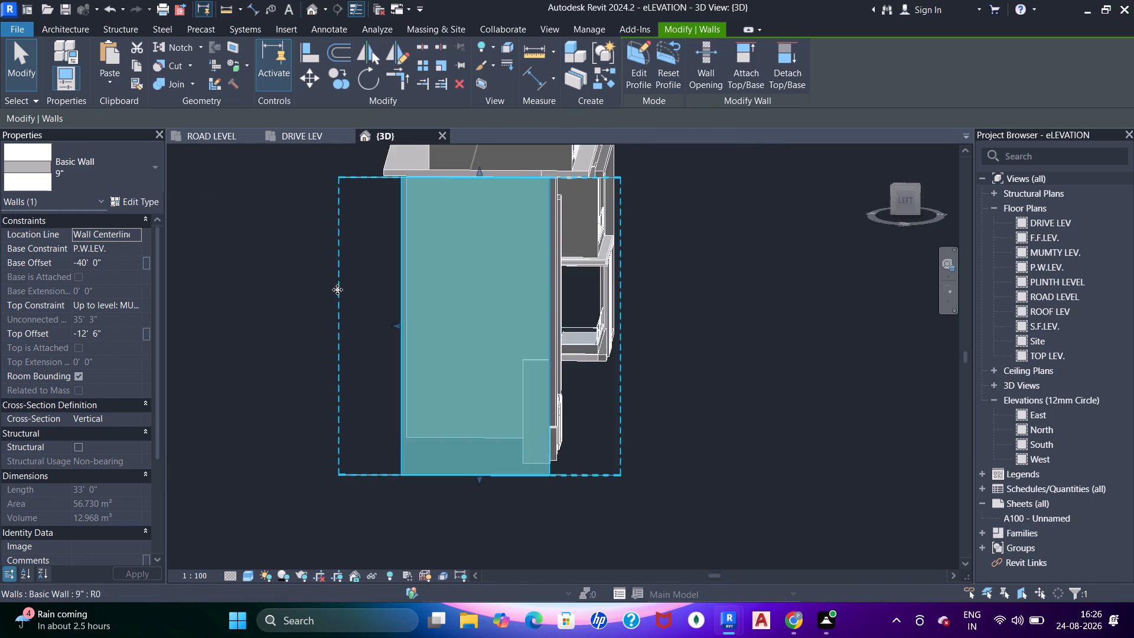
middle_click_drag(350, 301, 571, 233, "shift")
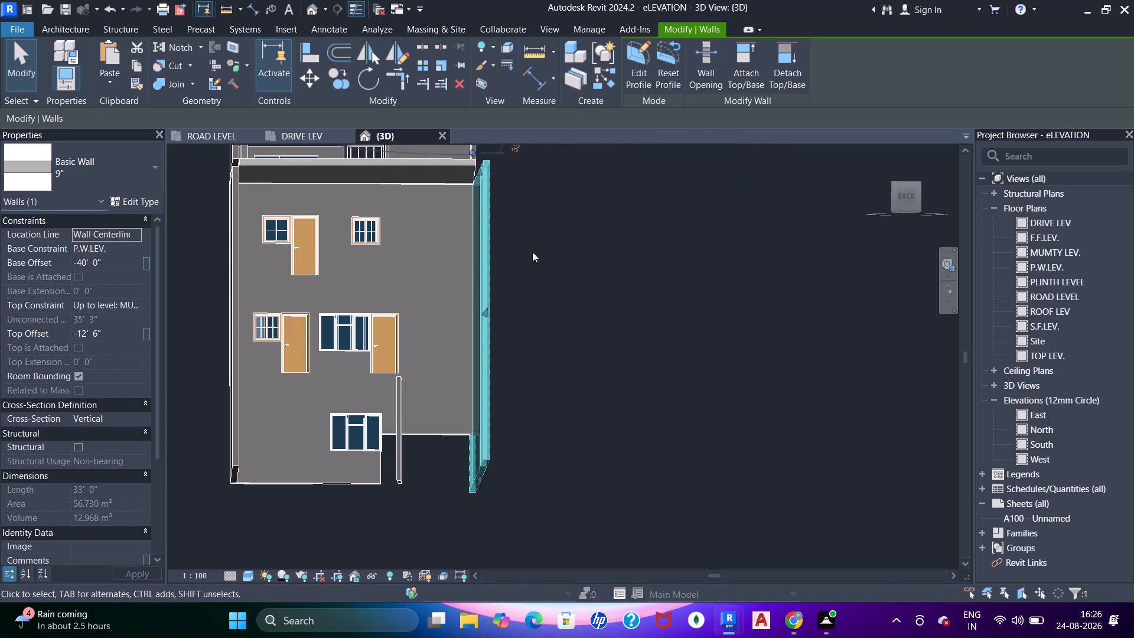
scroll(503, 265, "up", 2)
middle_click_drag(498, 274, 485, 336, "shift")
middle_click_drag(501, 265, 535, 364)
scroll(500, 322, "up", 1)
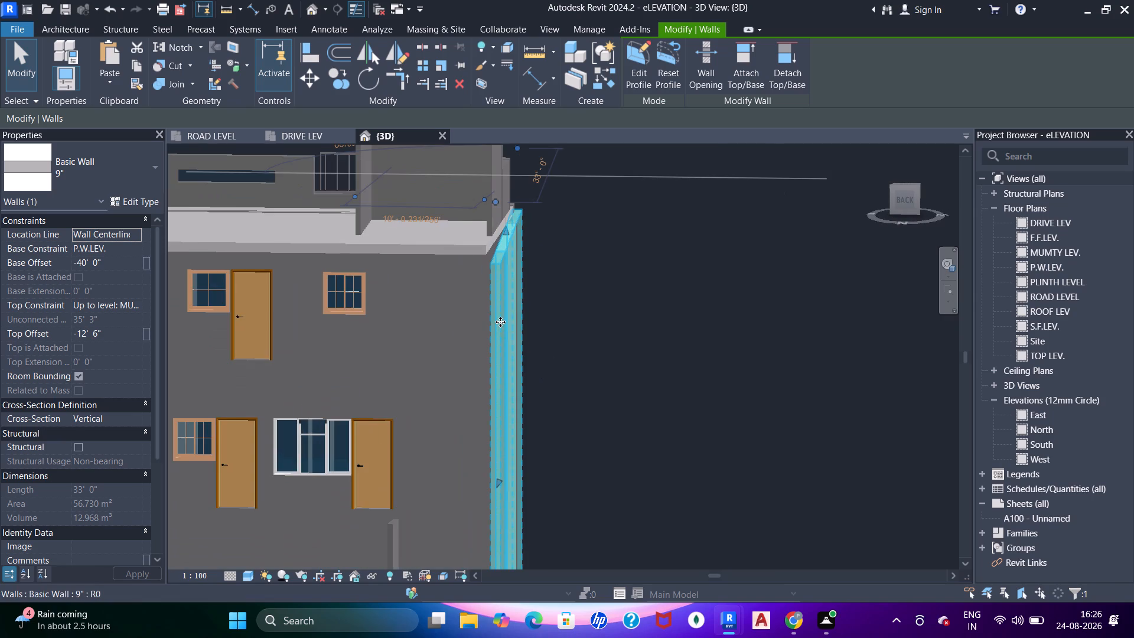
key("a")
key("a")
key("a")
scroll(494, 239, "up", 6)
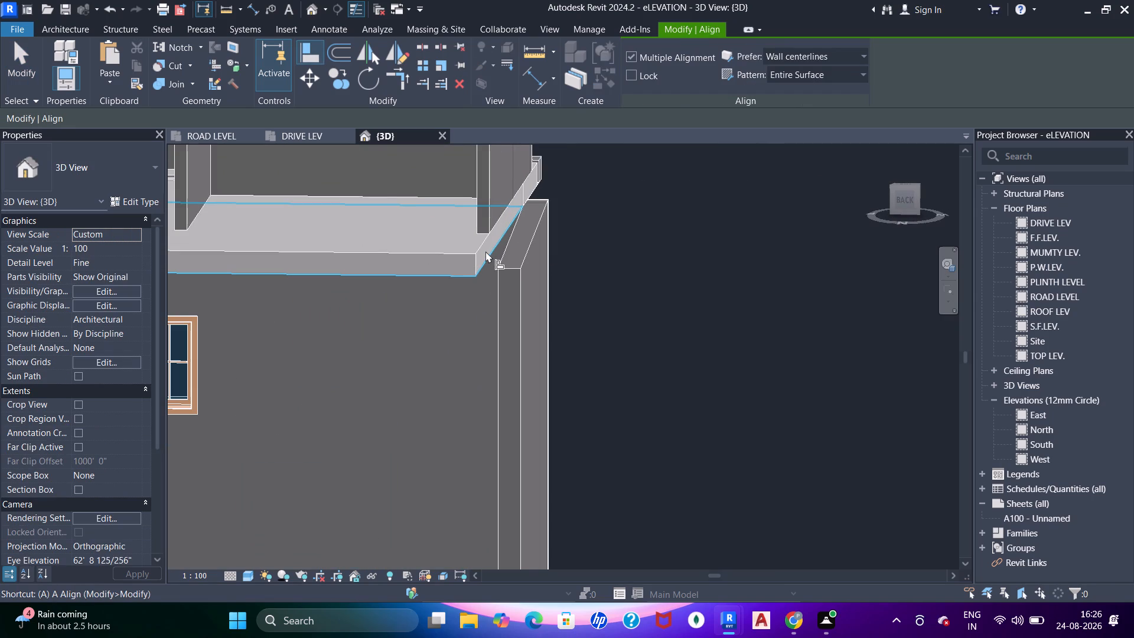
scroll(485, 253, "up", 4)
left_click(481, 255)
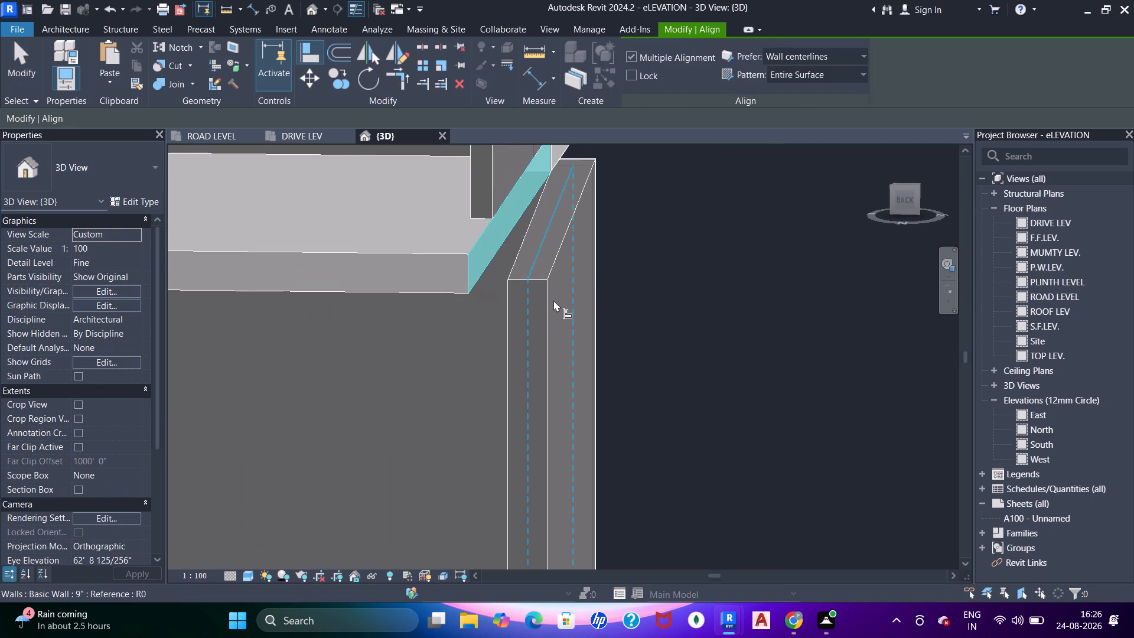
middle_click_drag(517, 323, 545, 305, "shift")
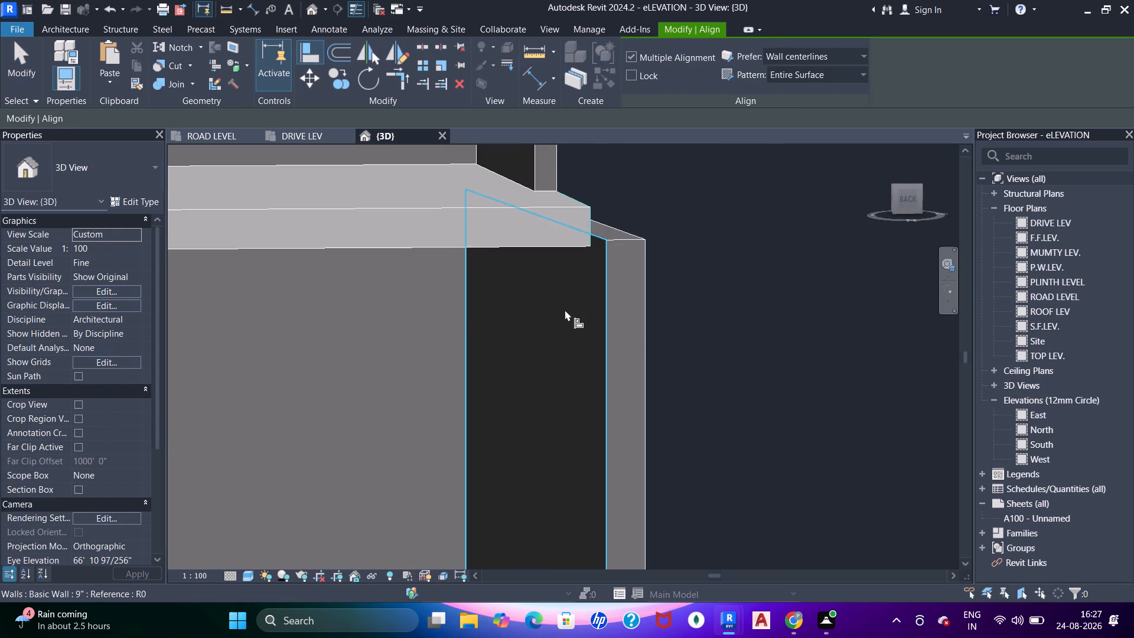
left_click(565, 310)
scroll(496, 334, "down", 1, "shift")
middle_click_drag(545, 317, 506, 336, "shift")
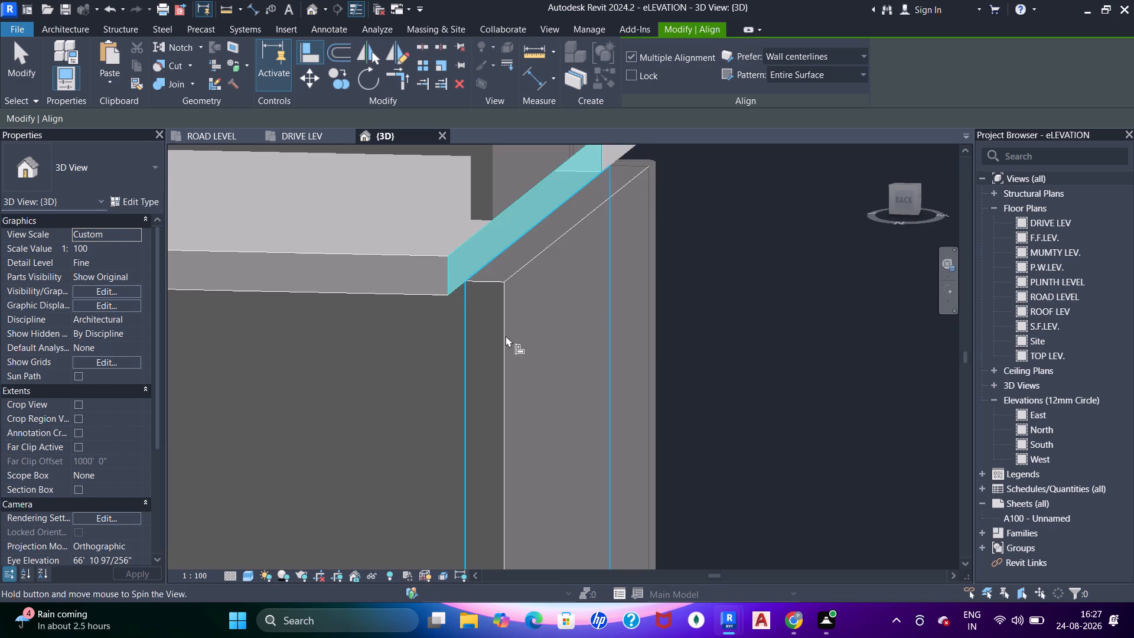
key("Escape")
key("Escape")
Check the side wall in the DRIVE LEV plan, and align its outer face with the roof slab's side edge in 3D.
left_click(288, 141)
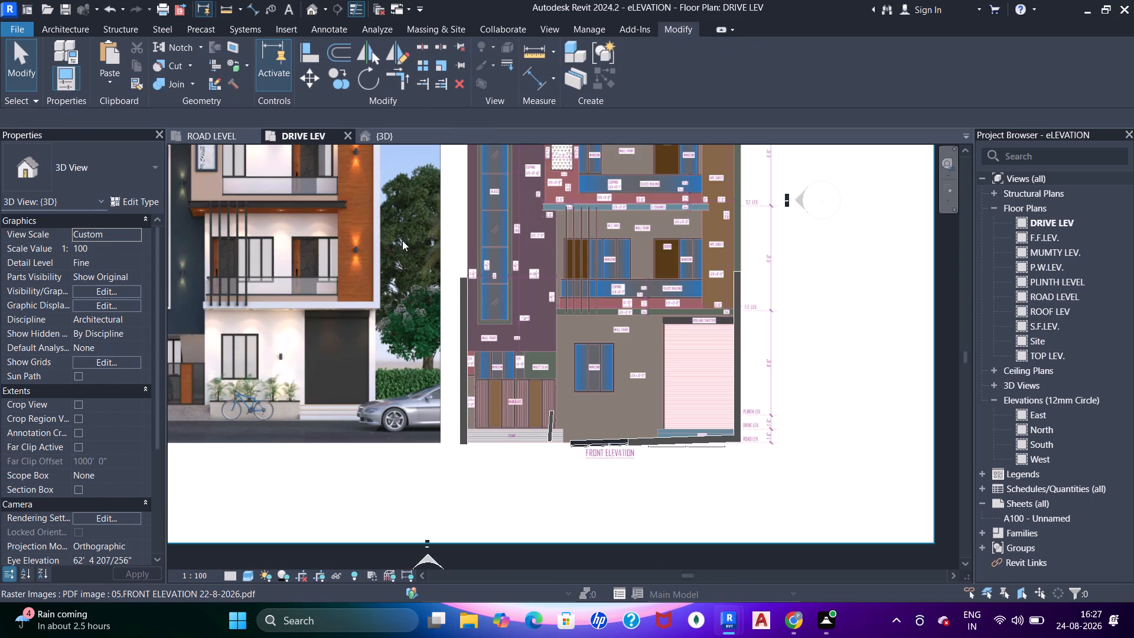
scroll(457, 287, "up", 2)
scroll(458, 287, "down", 3)
middle_click_drag(481, 228, 483, 271)
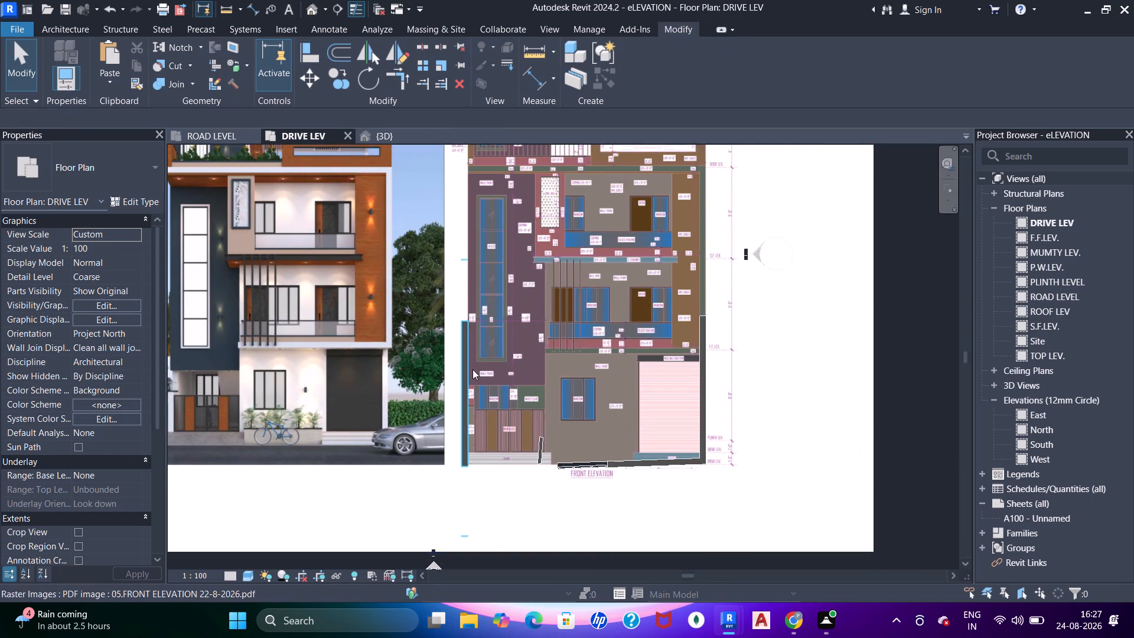
scroll(472, 369, "up", 5)
left_click_drag(374, 135, 379, 135)
scroll(536, 308, "down", 5)
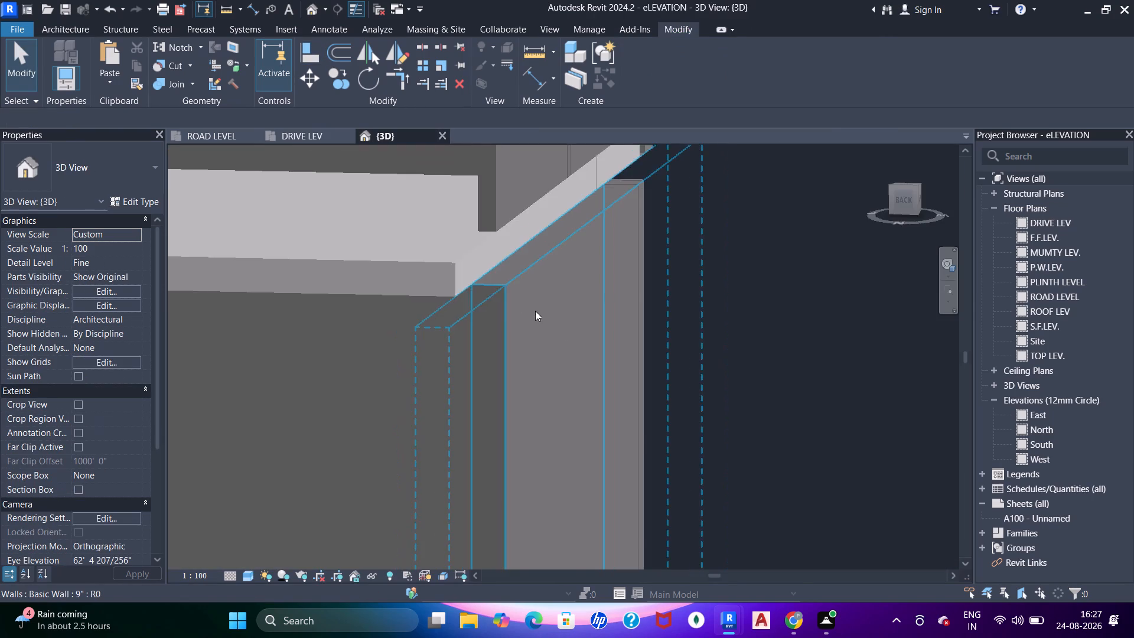
middle_click_drag(561, 327, 320, 350, "shift")
middle_click_drag(573, 341, 591, 308, "shift")
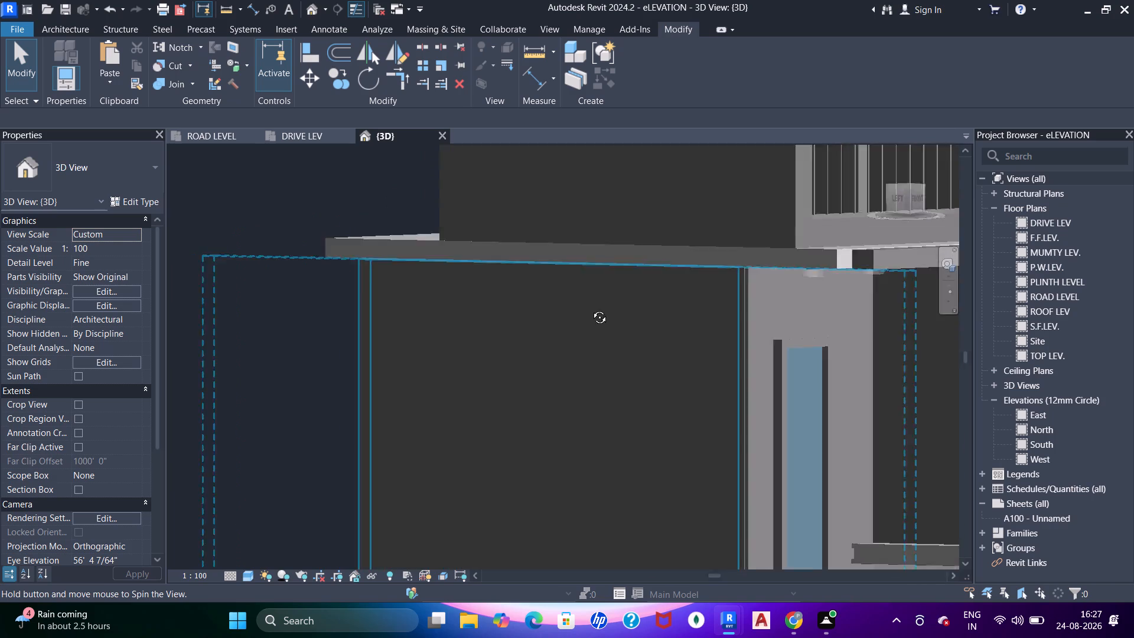
middle_click_drag(591, 308, 746, 327, "shift")
middle_click_drag(356, 341, 419, 318, "shift")
scroll(431, 334, "up", 1)
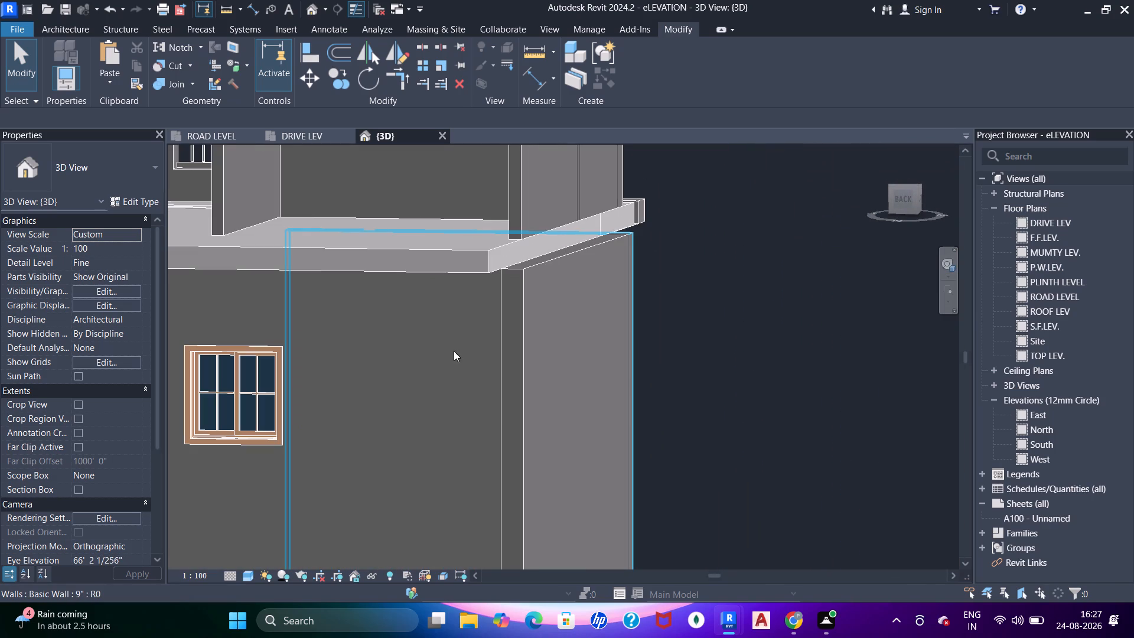
key("a")
key("a")
left_click(535, 248)
left_click(559, 298)
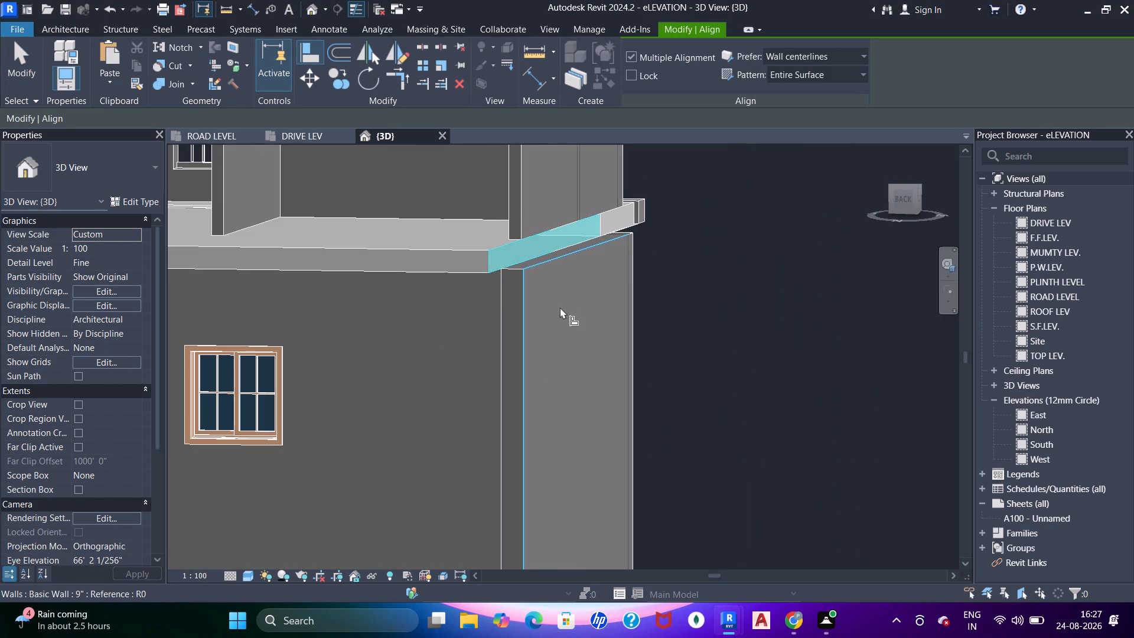
key("Escape")
scroll(562, 307, "down", 5)
middle_click_drag(741, 359, 539, 395, "shift")
key("Escape")
Inspect the long side wall and its fit under the roof slab from the front, side and back in 3D.
middle_click_drag(665, 413, 526, 368, "shift")
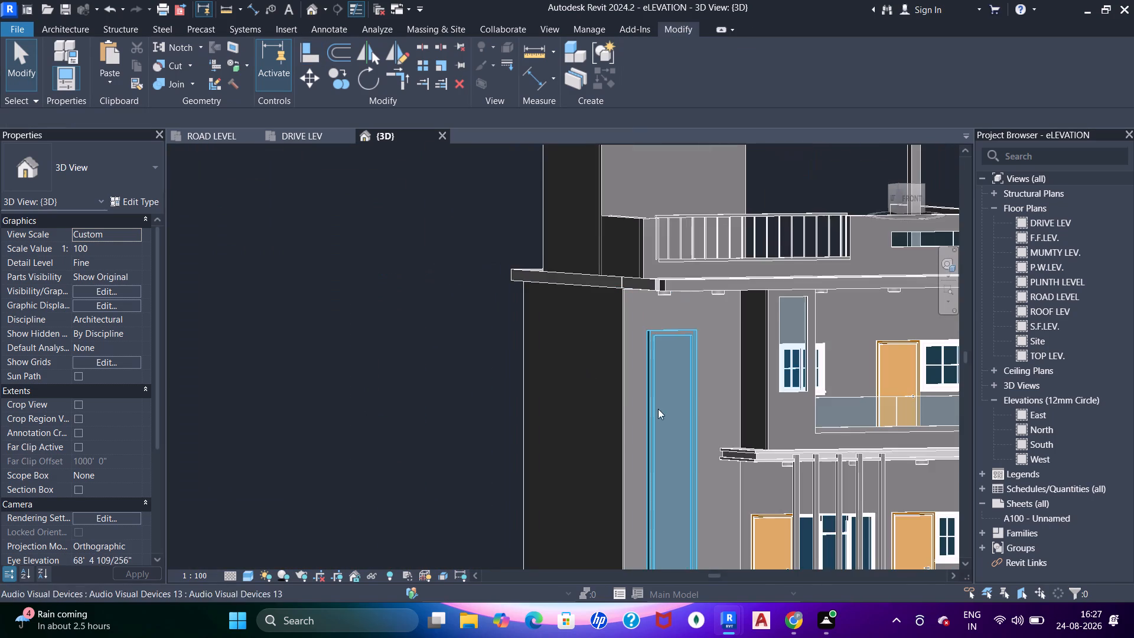
middle_click_drag(657, 410, 614, 380, "shift")
scroll(610, 325, "down", 5)
middle_click_drag(640, 369, 487, 295)
middle_click_drag(494, 296, 500, 311, "shift")
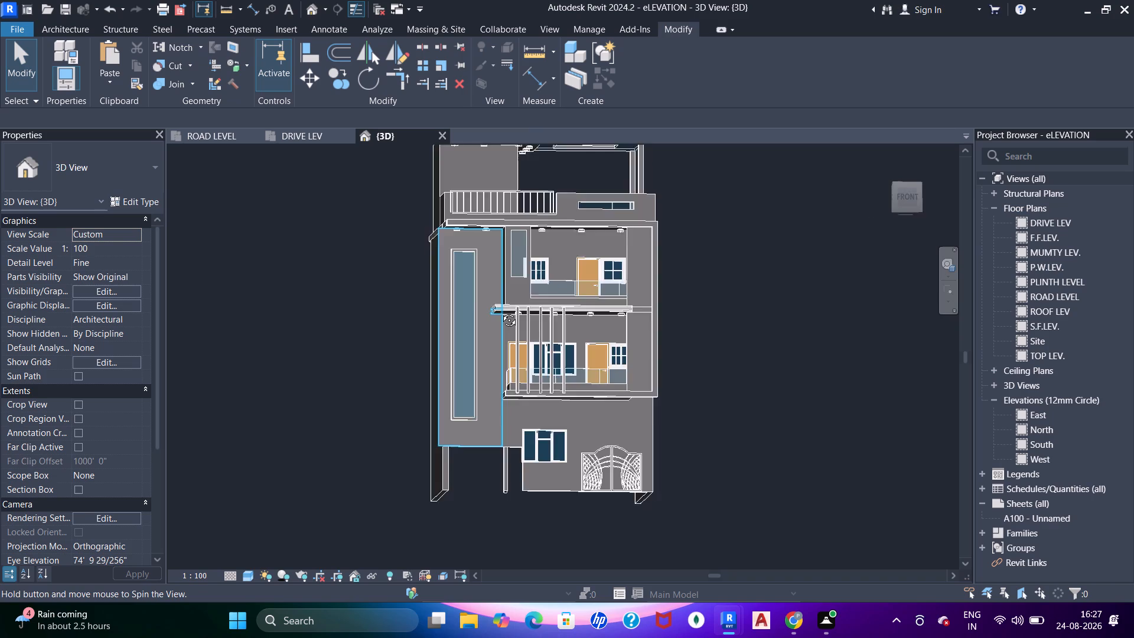
middle_click_drag(500, 311, 548, 448, "shift")
scroll(470, 298, "up", 6)
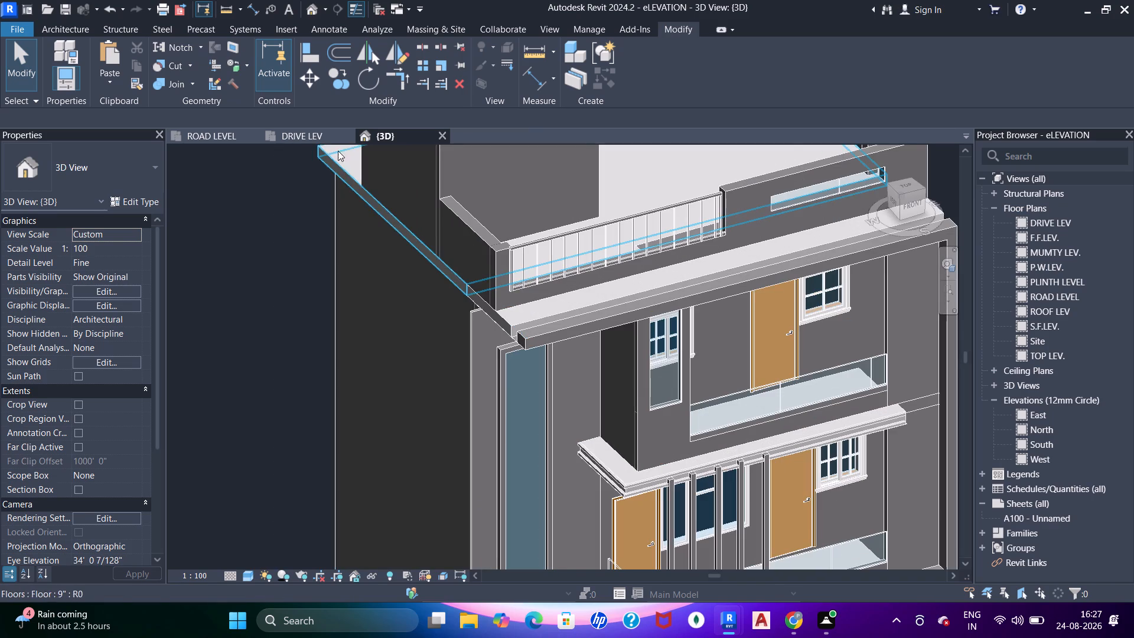
middle_click_drag(416, 295, 459, 335, "shift")
scroll(529, 395, "up", 5)
scroll(516, 397, "down", 6)
middle_click_drag(520, 405, 690, 324, "shift")
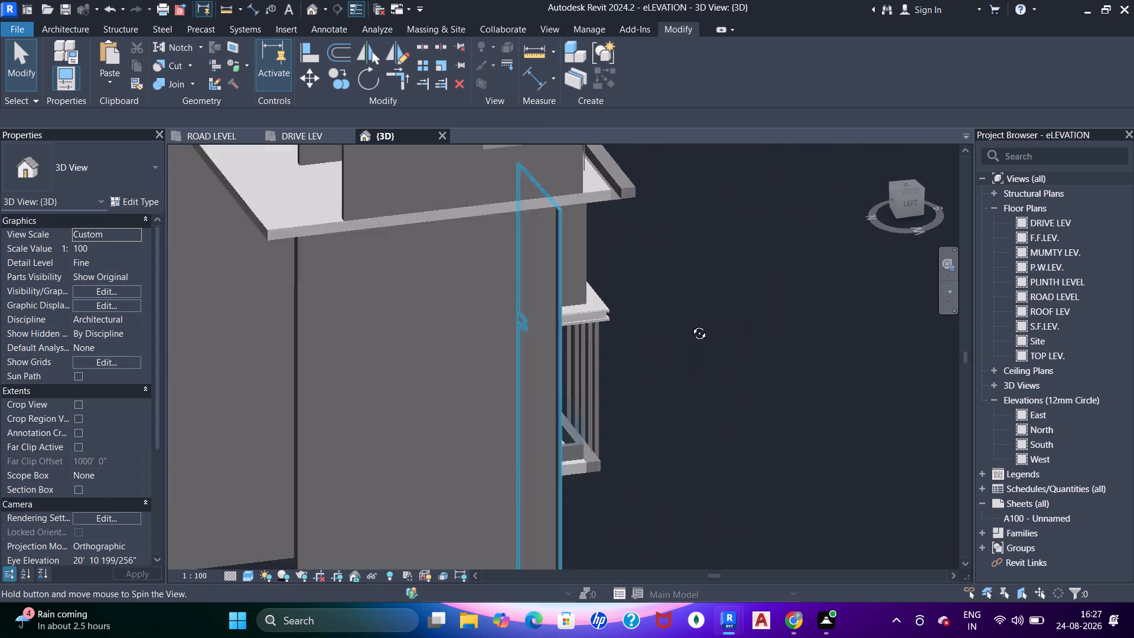
middle_click_drag(690, 324, 700, 321, "shift")
scroll(559, 287, "down", 5)
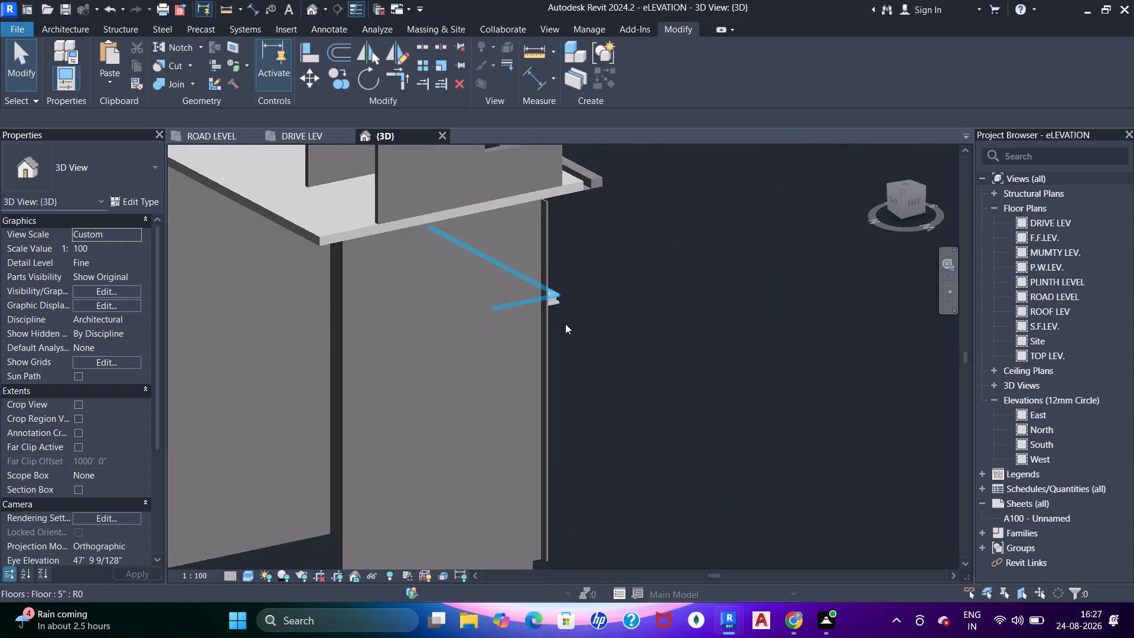
middle_click_drag(328, 360, 477, 323)
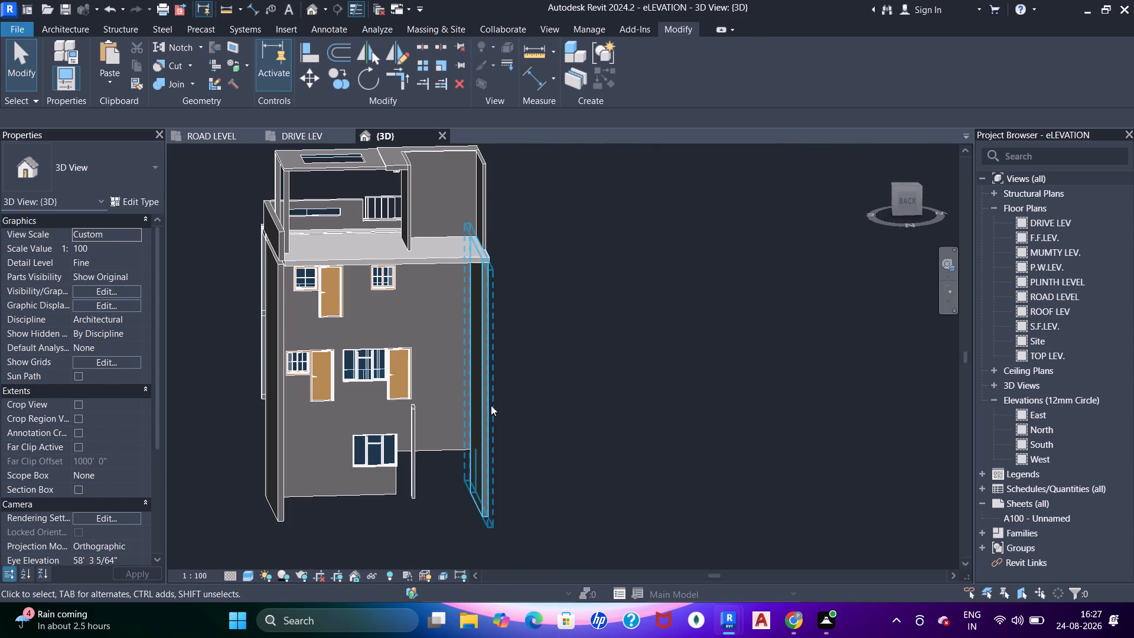
left_click(490, 406)
middle_click_drag(508, 418, 471, 354, "shift")
key("Escape")
Straighten the short tilted 5" wall at the main gate in the DRIVE LEV plan so it runs exactly vertical, about 3'-7" long.
middle_click_drag(402, 461, 423, 491, "shift")
left_click(419, 475)
middle_click_drag(475, 475, 350, 508, "shift")
scroll(354, 508, "up", 1, "shift")
middle_click_drag(470, 492, 211, 437, "shift")
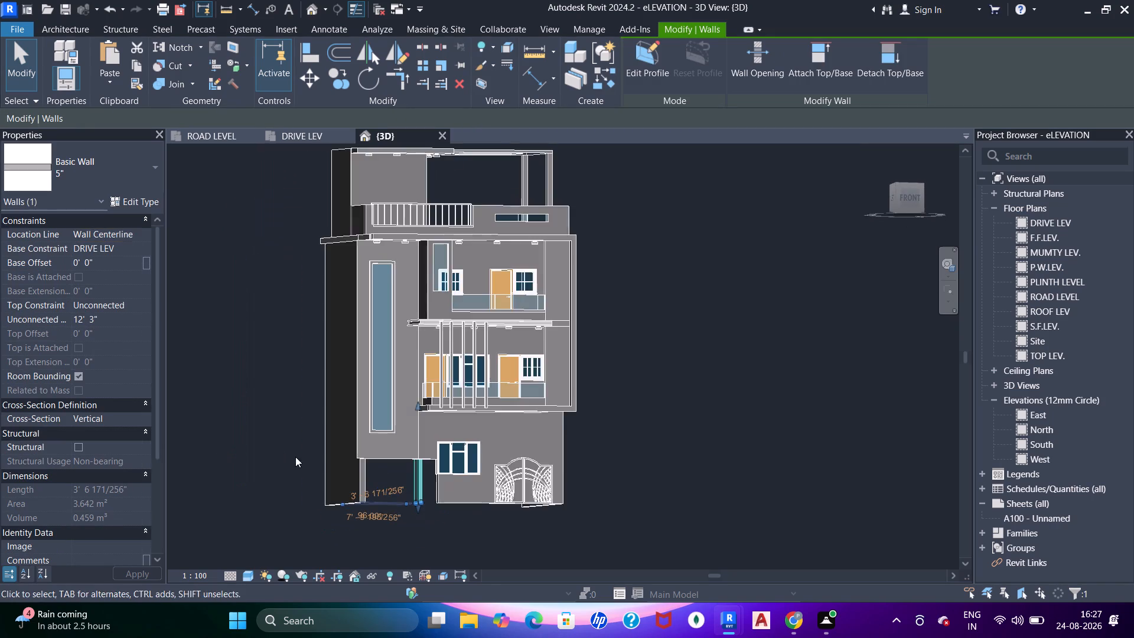
middle_click_drag(295, 457, 309, 384)
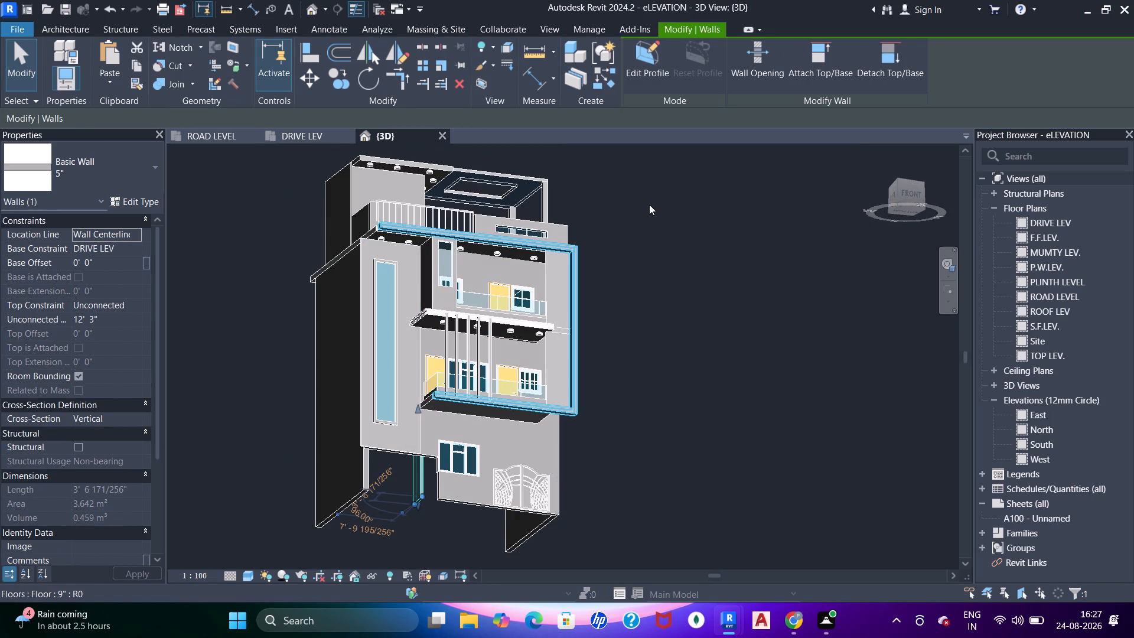
middle_click_drag(360, 442, 630, 503, "shift")
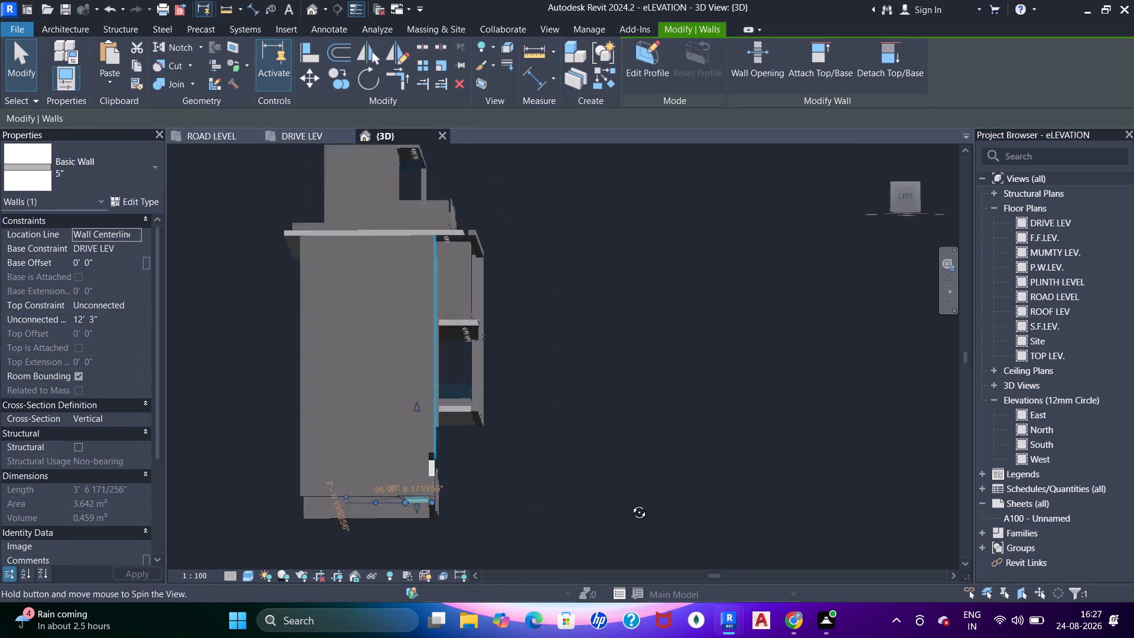
middle_click_drag(630, 503, 656, 504, "shift")
middle_click_drag(338, 415, 434, 481, "shift")
scroll(421, 469, "up", 4)
middle_click(416, 479, "shift")
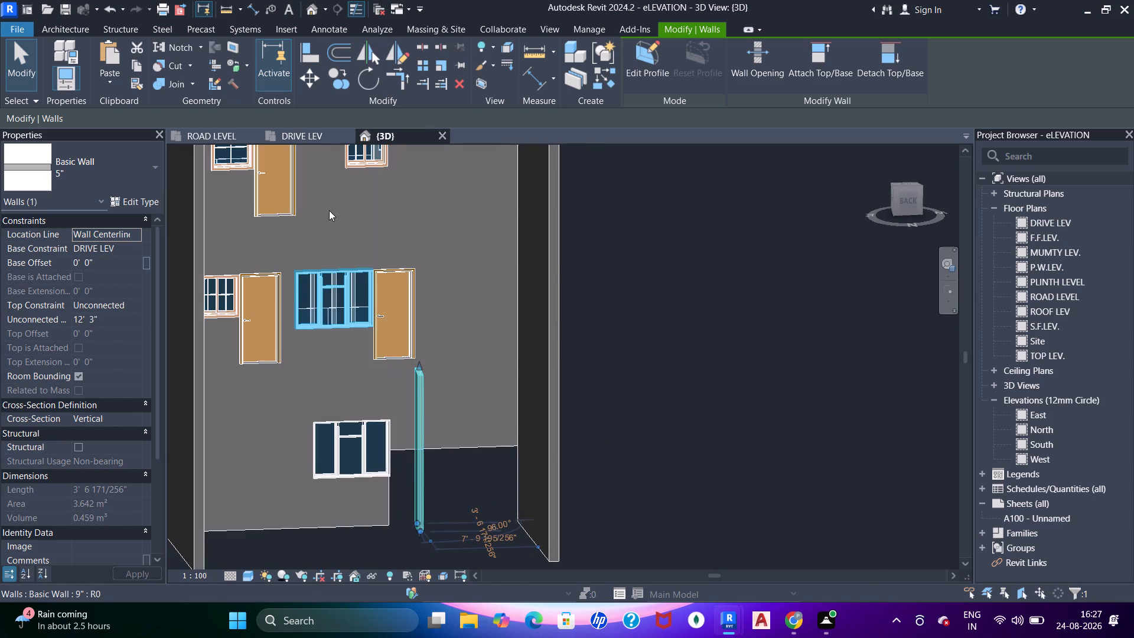
left_click(304, 139)
middle_click_drag(630, 462, 589, 362)
scroll(562, 461, "up", 2)
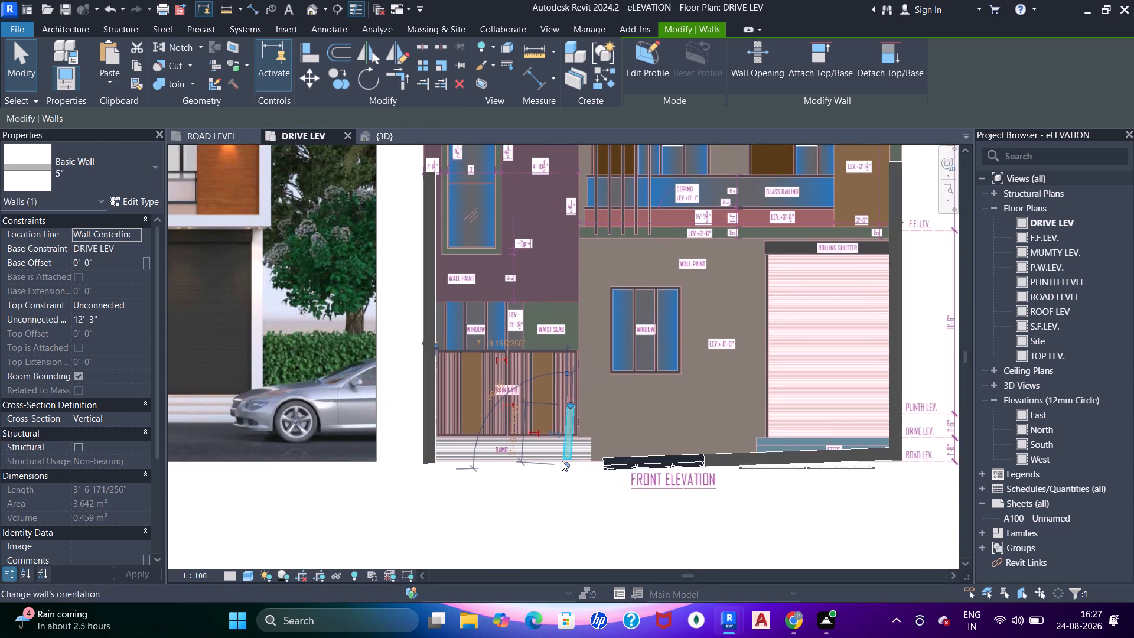
scroll(562, 461, "up", 2)
scroll(571, 374, "up", 4)
left_click_drag(580, 356, 574, 356)
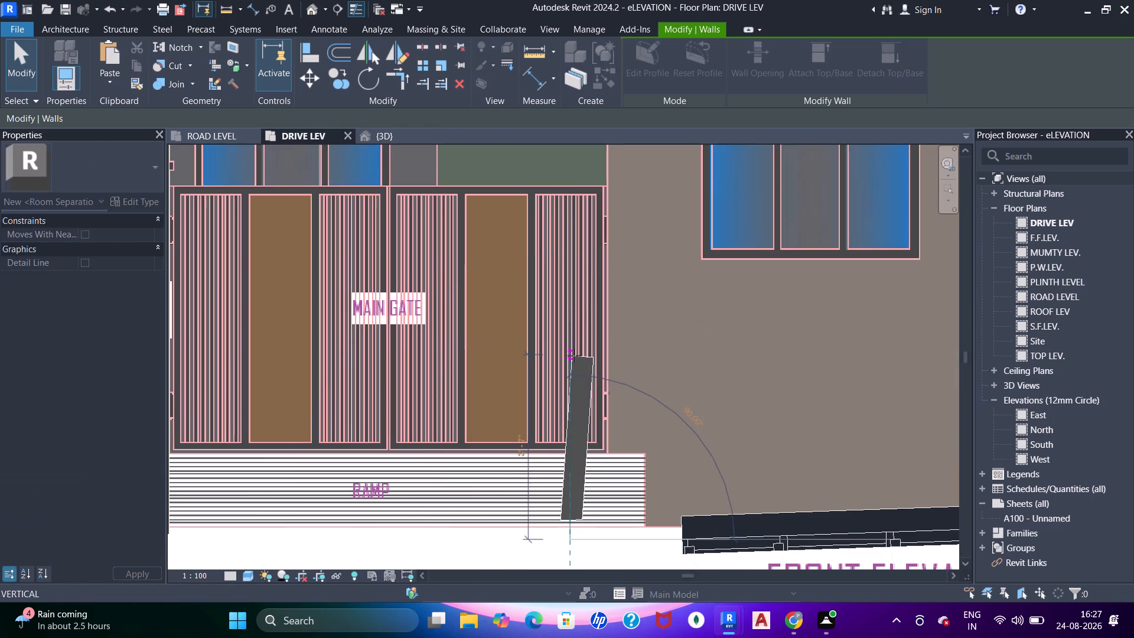
left_click_drag(574, 356, 571, 354)
left_click(388, 134)
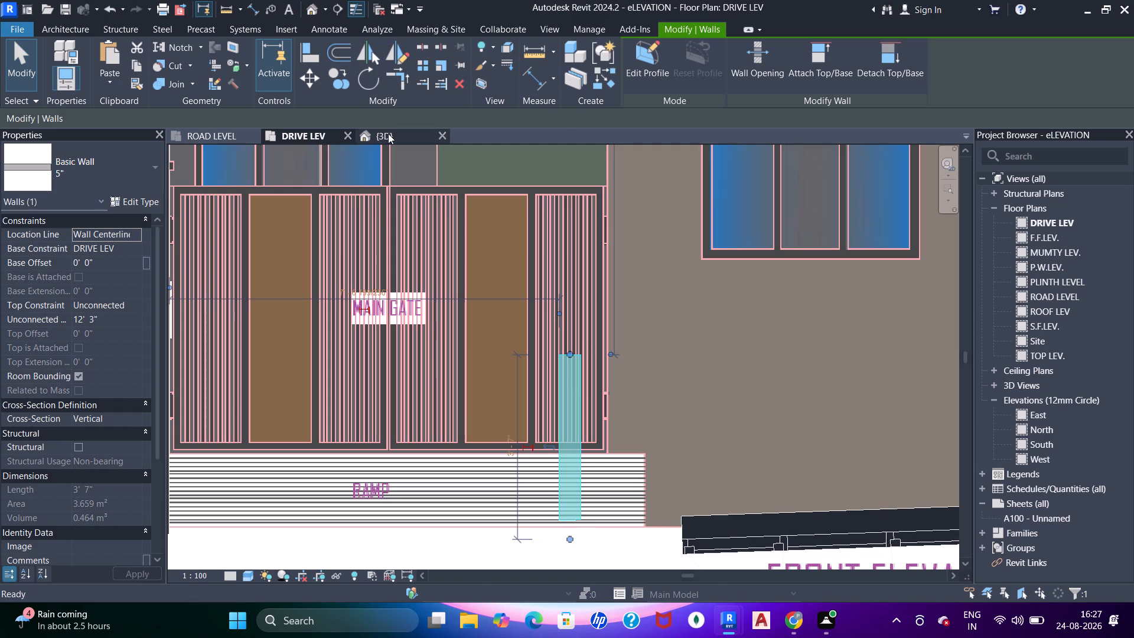
scroll(455, 298, "down", 5)
key("Escape")
middle_click_drag(493, 331, 431, 330, "shift")
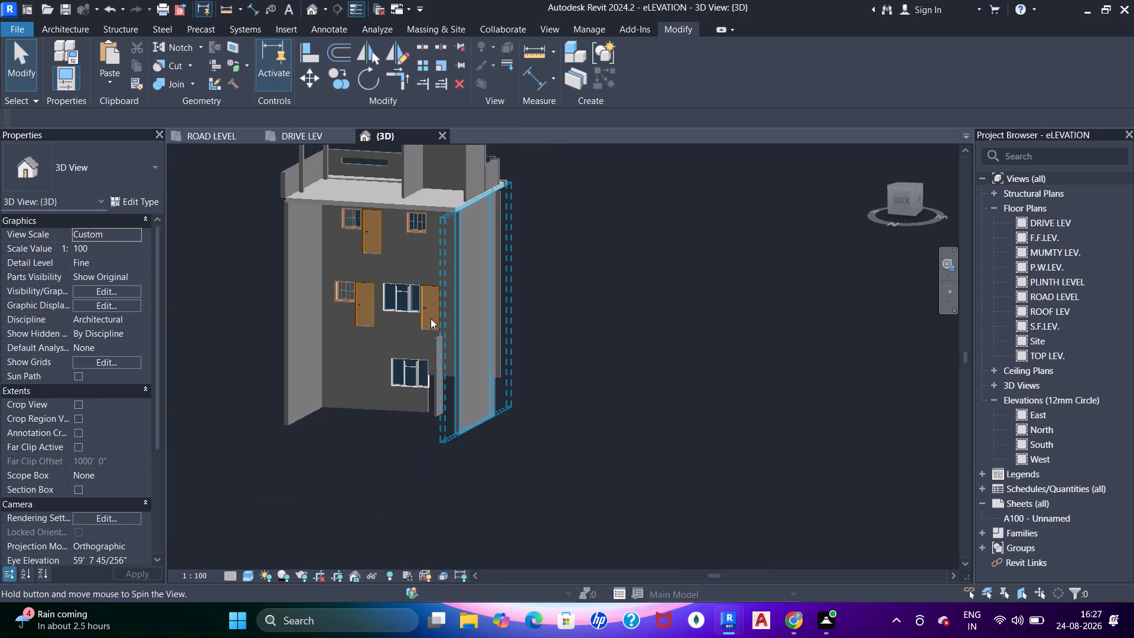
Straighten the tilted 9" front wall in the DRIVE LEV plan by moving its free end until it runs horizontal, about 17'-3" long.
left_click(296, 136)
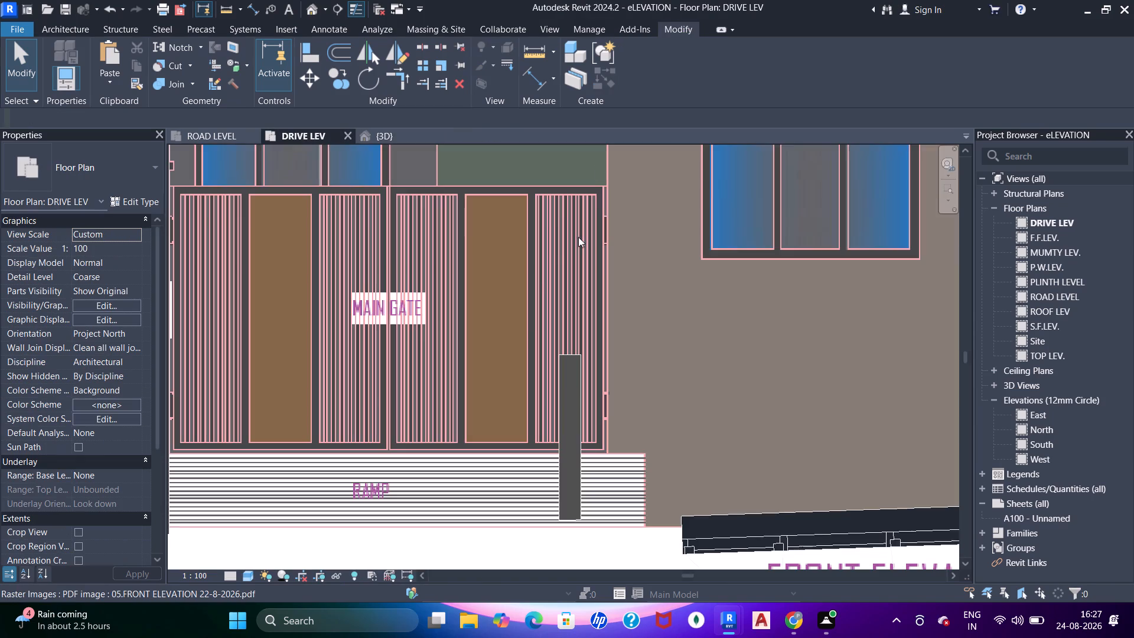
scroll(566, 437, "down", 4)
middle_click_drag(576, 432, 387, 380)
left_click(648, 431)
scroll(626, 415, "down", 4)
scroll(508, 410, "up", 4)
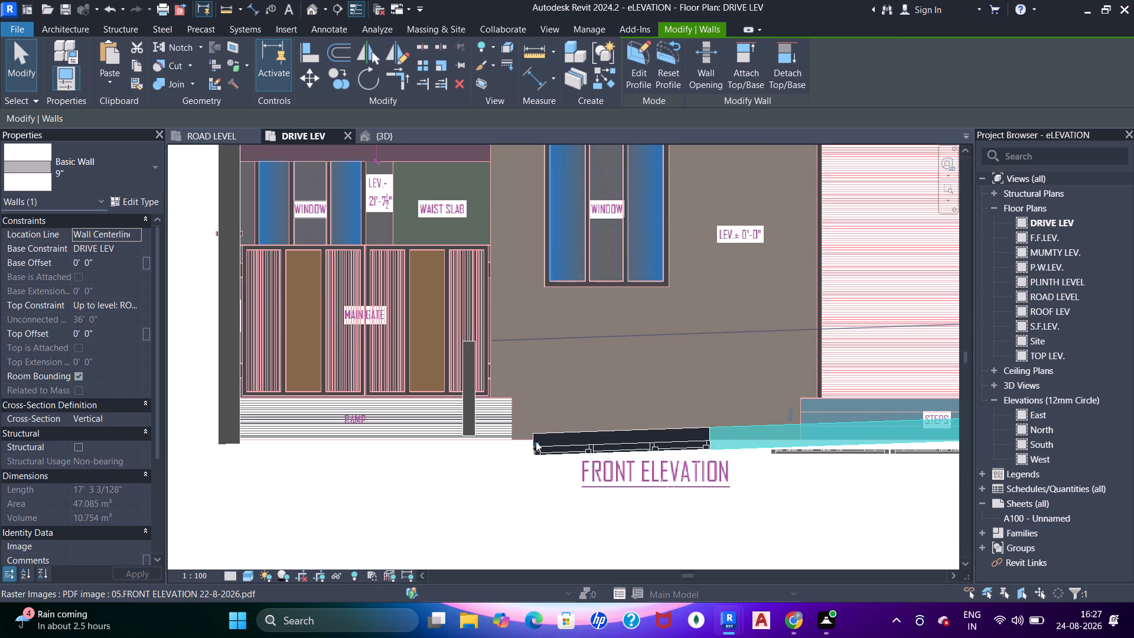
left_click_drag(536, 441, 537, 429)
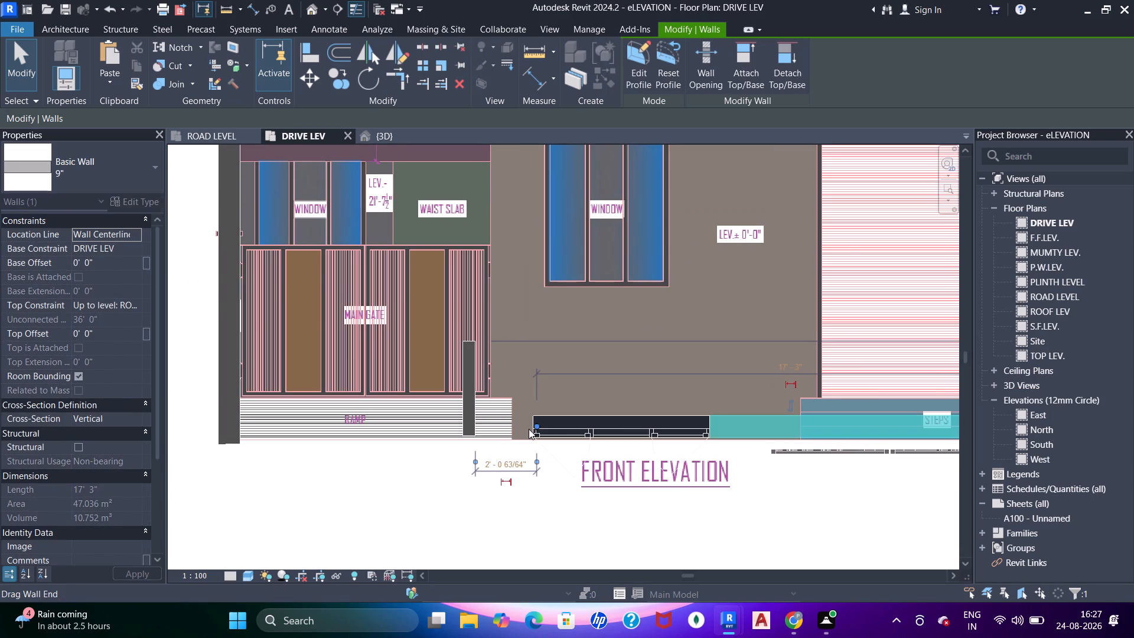
Examine the straightened 9" front wall with its window and gate from the front and both sides in 3D.
scroll(530, 429, "down", 4)
middle_click_drag(548, 424, 461, 441)
left_click(390, 134)
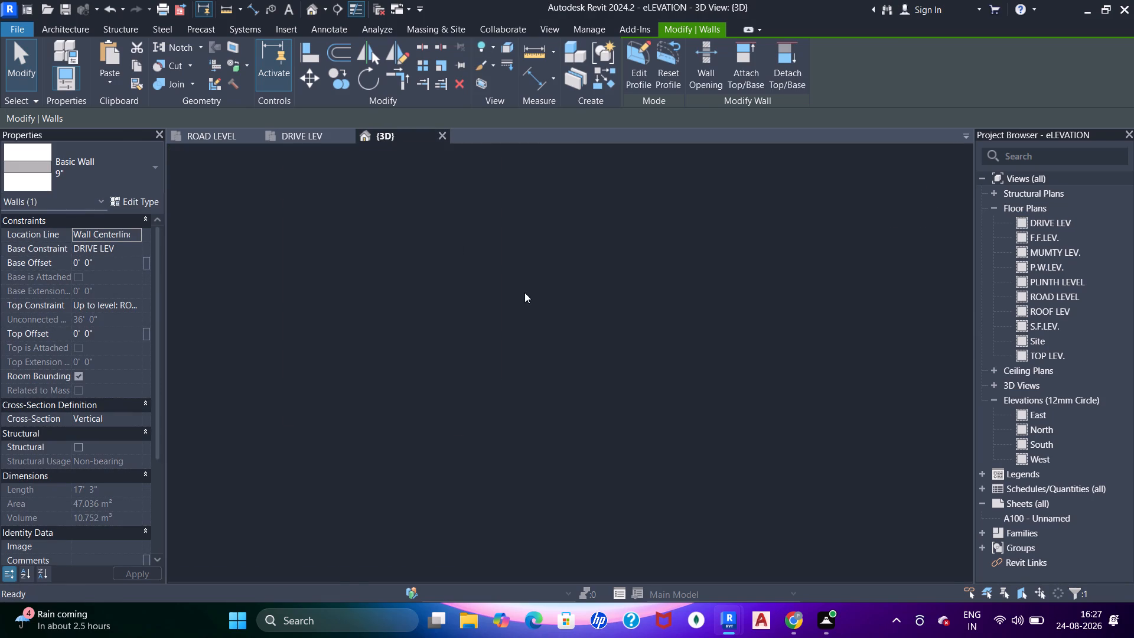
middle_click_drag(391, 356, 458, 253, "shift")
middle_click_drag(325, 369, 659, 443, "shift")
middle_click_drag(320, 357, 383, 367, "shift")
middle_click_drag(373, 411, 452, 402, "shift")
scroll(395, 427, "up", 4)
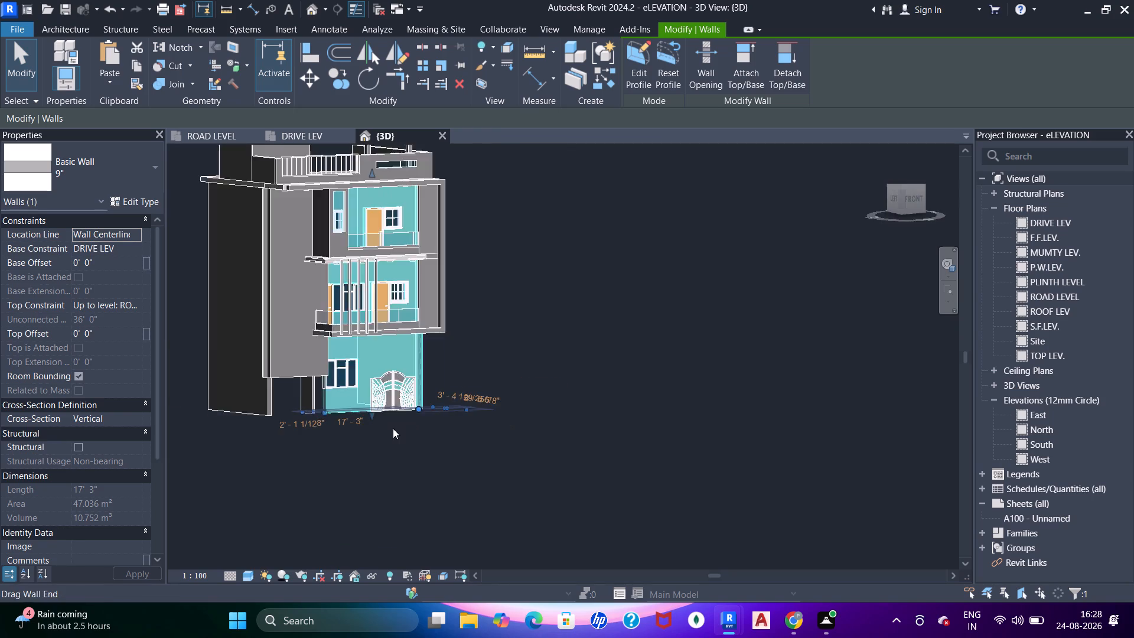
scroll(393, 428, "up", 1)
key("Escape")
middle_click_drag(322, 393, 396, 366, "shift")
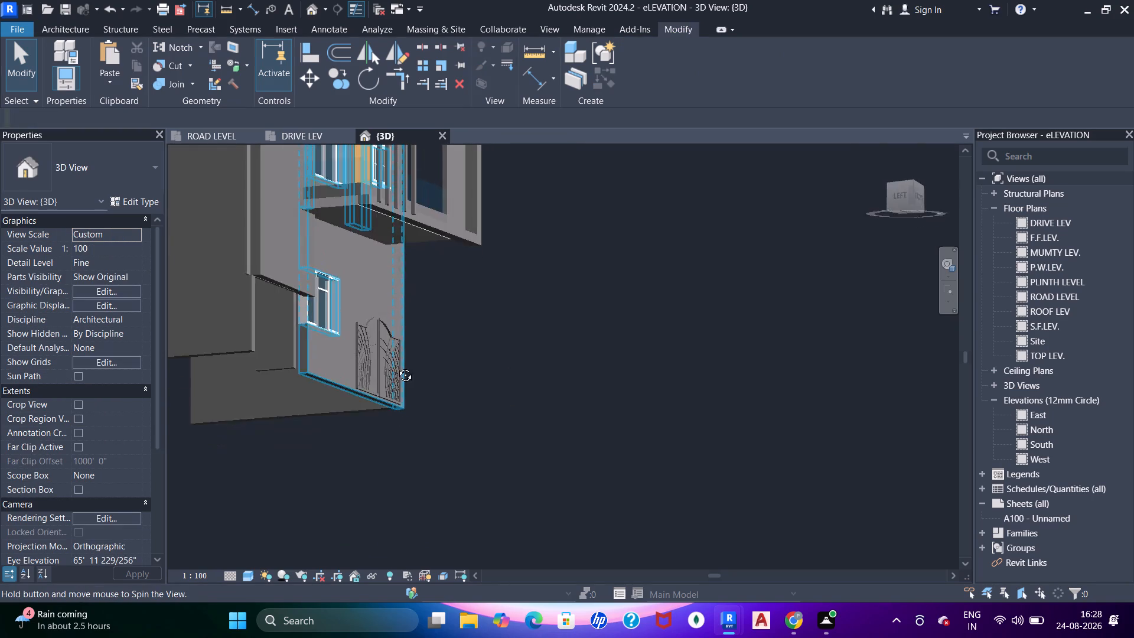
middle_click_drag(396, 366, 247, 444, "shift")
scroll(533, 310, "down", 4)
middle_click_drag(506, 345, 383, 270, "shift")
scroll(432, 230, "up", 3)
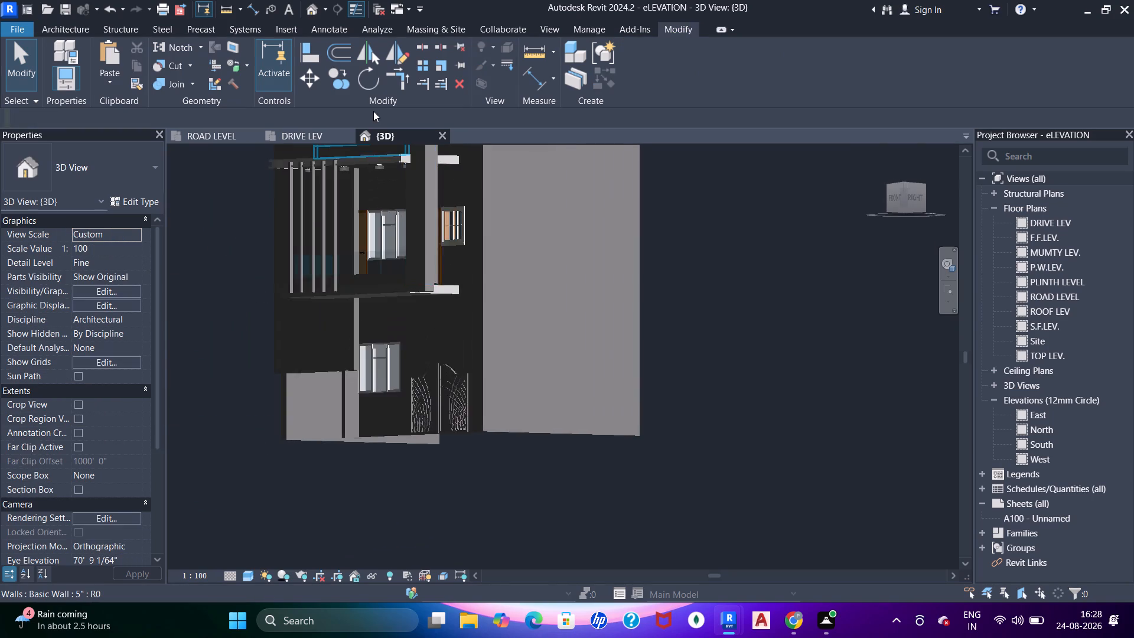
Return to the DRIVE LEV plan and save the project.
left_click(302, 136)
middle_click_drag(742, 209, 738, 255)
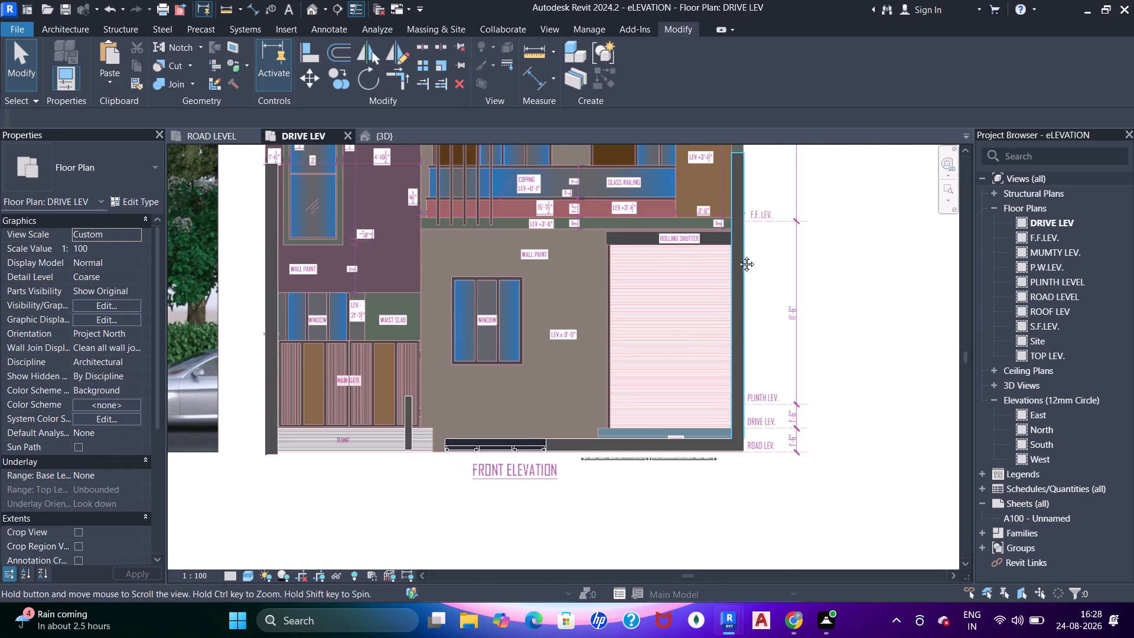
middle_click_drag(738, 255, 726, 323)
middle_click_drag(272, 304, 306, 457)
type("SD")
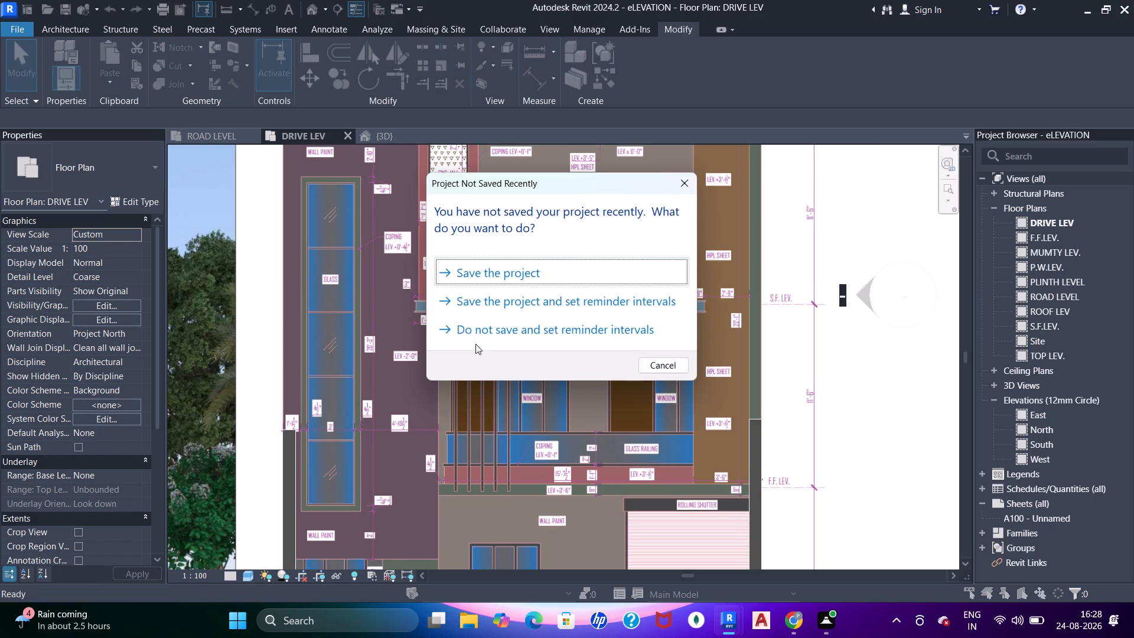
left_click(526, 262)
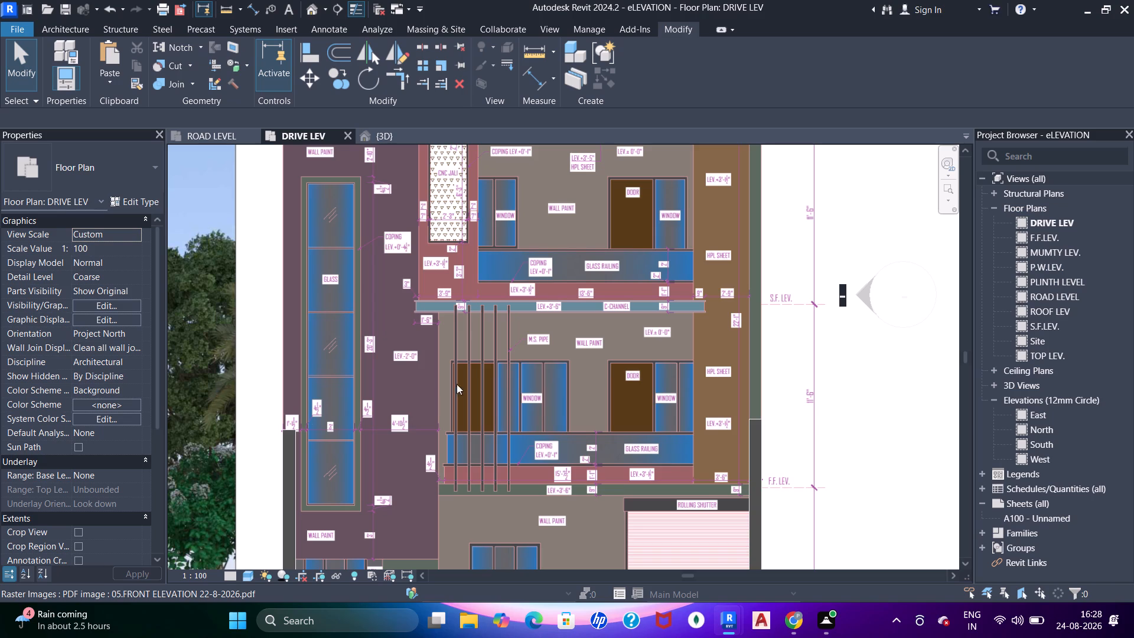
Examine the lower front elevation in the DRIVE LEV plan, and identify the 9" side wall beside the main gate in 3D.
scroll(416, 426, "down", 2)
middle_click_drag(533, 363, 475, 216)
middle_click_drag(527, 331, 618, 155)
middle_click_drag(548, 196, 555, 243)
scroll(544, 333, "up", 2)
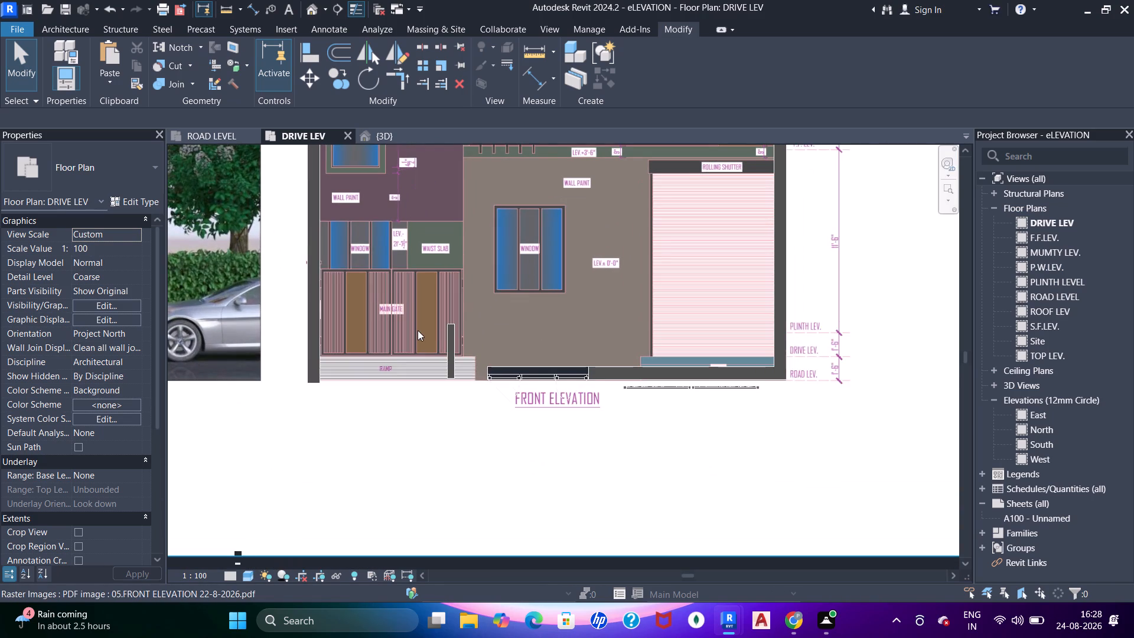
middle_click_drag(418, 330, 479, 334)
scroll(361, 254, "up", 1)
left_click(373, 258)
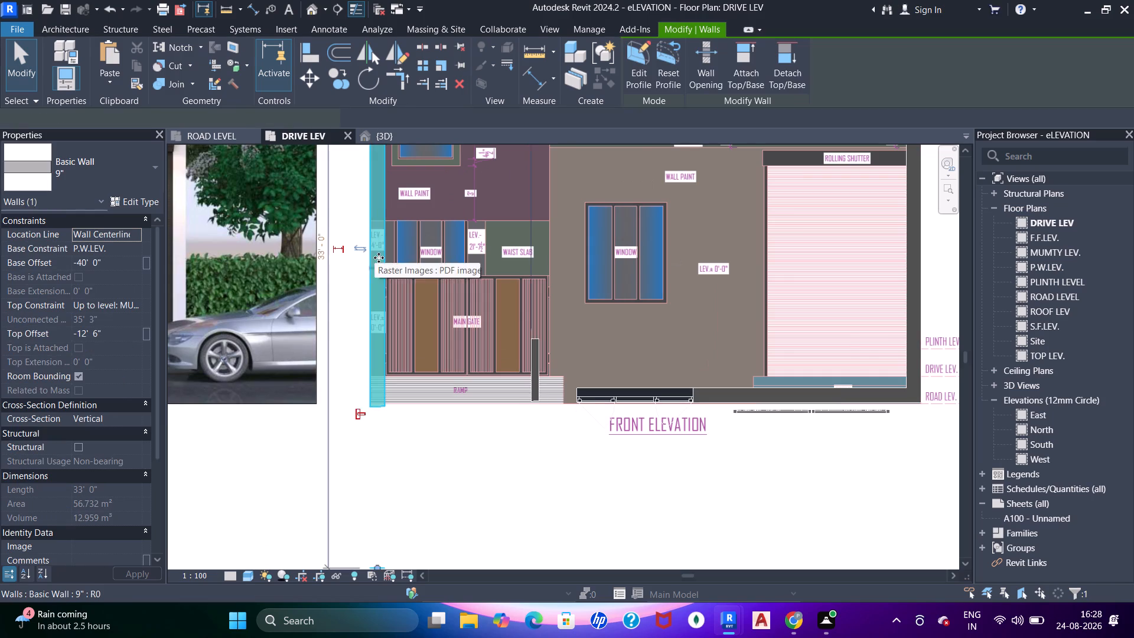
scroll(379, 258, "down", 2)
left_click(371, 131)
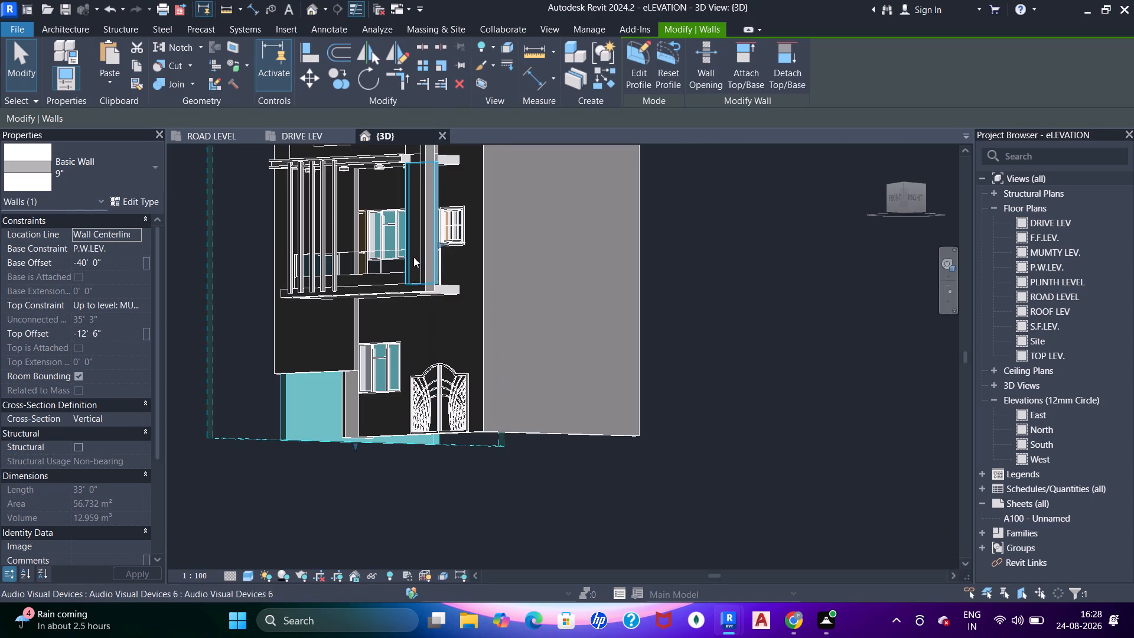
middle_click_drag(336, 393, 569, 411, "shift")
key("Escape")
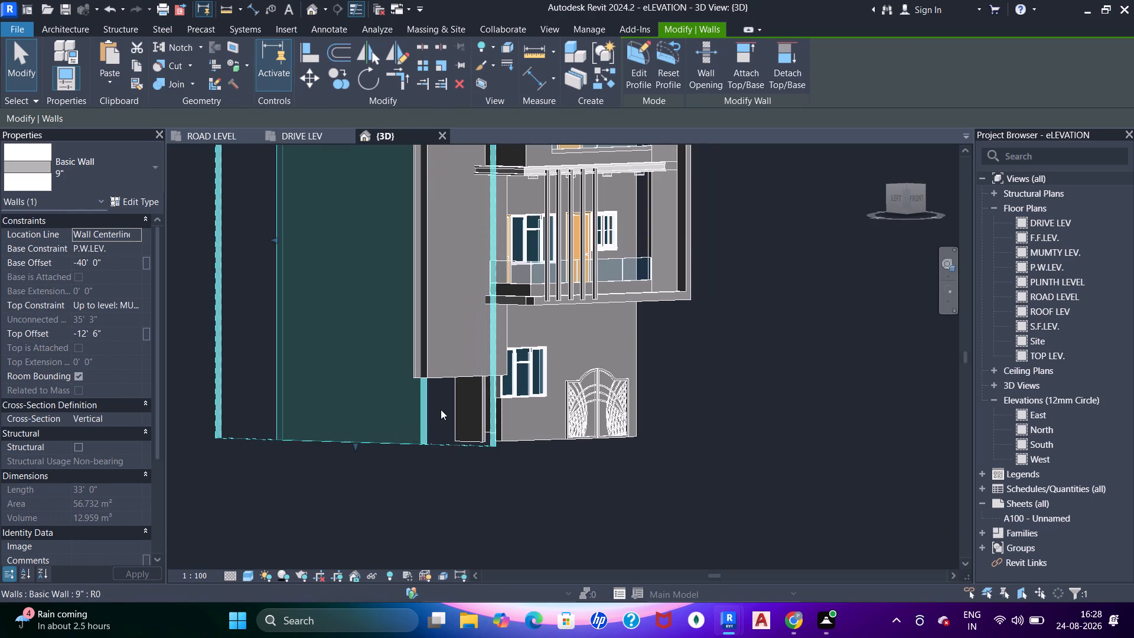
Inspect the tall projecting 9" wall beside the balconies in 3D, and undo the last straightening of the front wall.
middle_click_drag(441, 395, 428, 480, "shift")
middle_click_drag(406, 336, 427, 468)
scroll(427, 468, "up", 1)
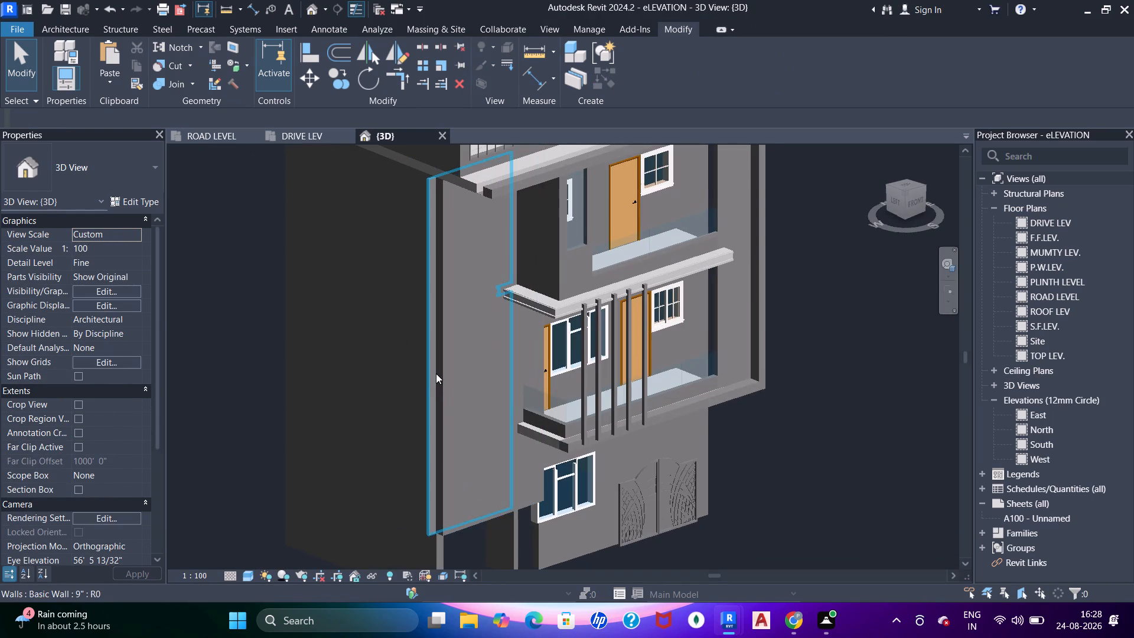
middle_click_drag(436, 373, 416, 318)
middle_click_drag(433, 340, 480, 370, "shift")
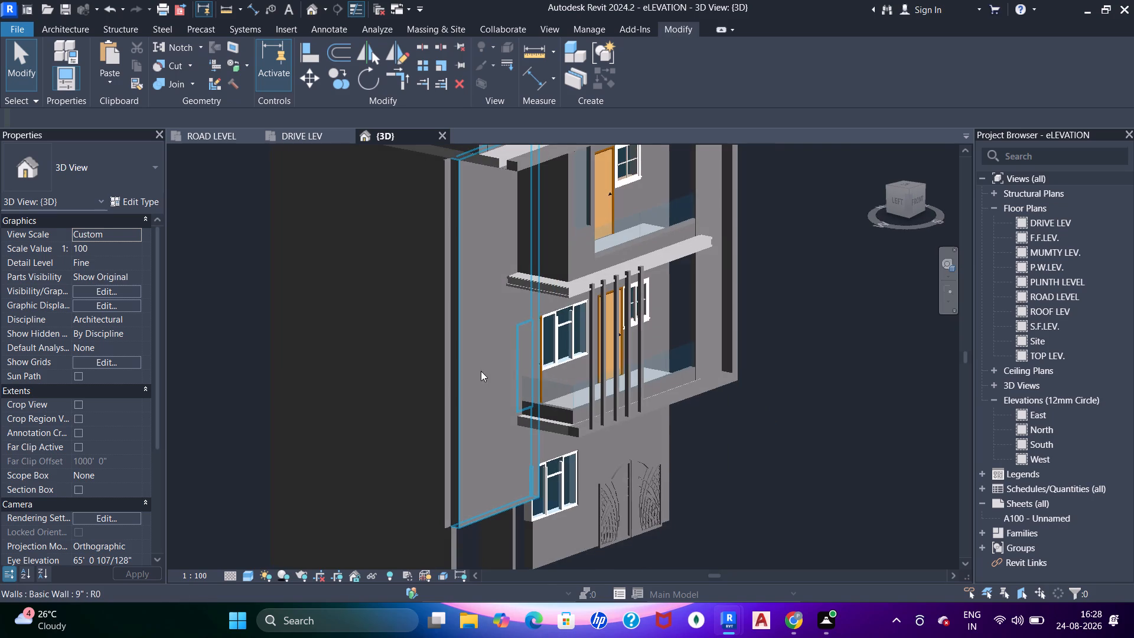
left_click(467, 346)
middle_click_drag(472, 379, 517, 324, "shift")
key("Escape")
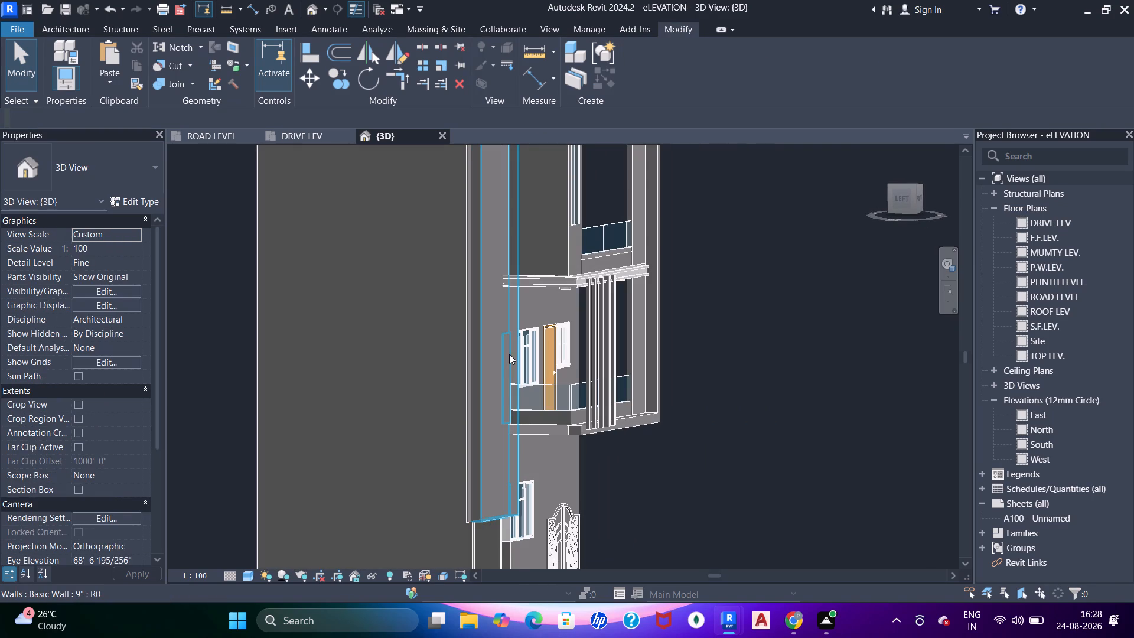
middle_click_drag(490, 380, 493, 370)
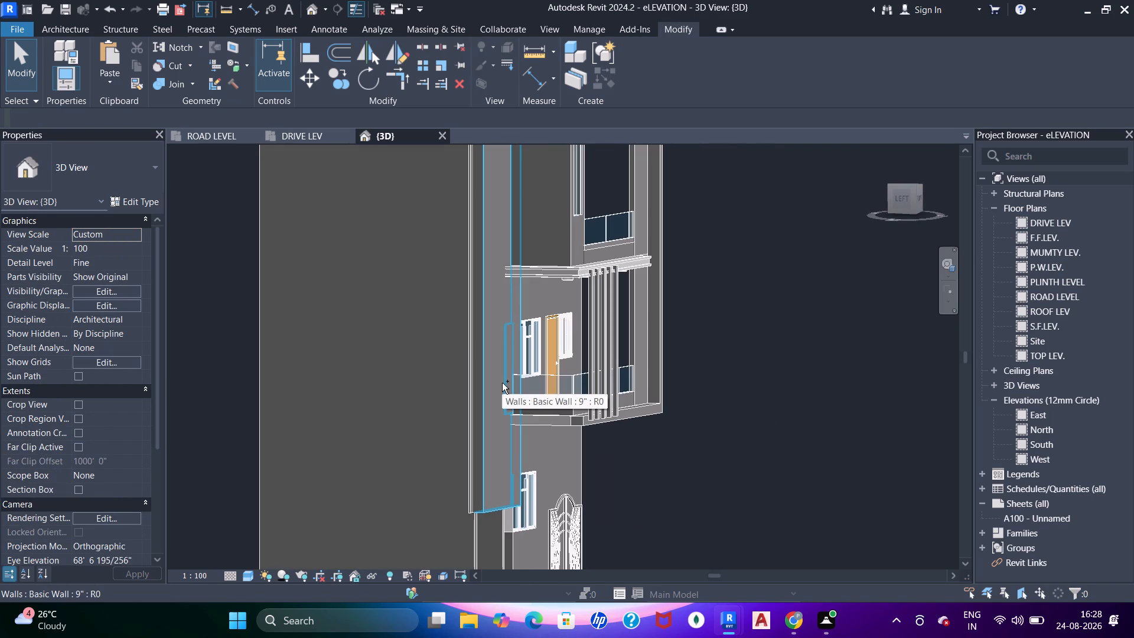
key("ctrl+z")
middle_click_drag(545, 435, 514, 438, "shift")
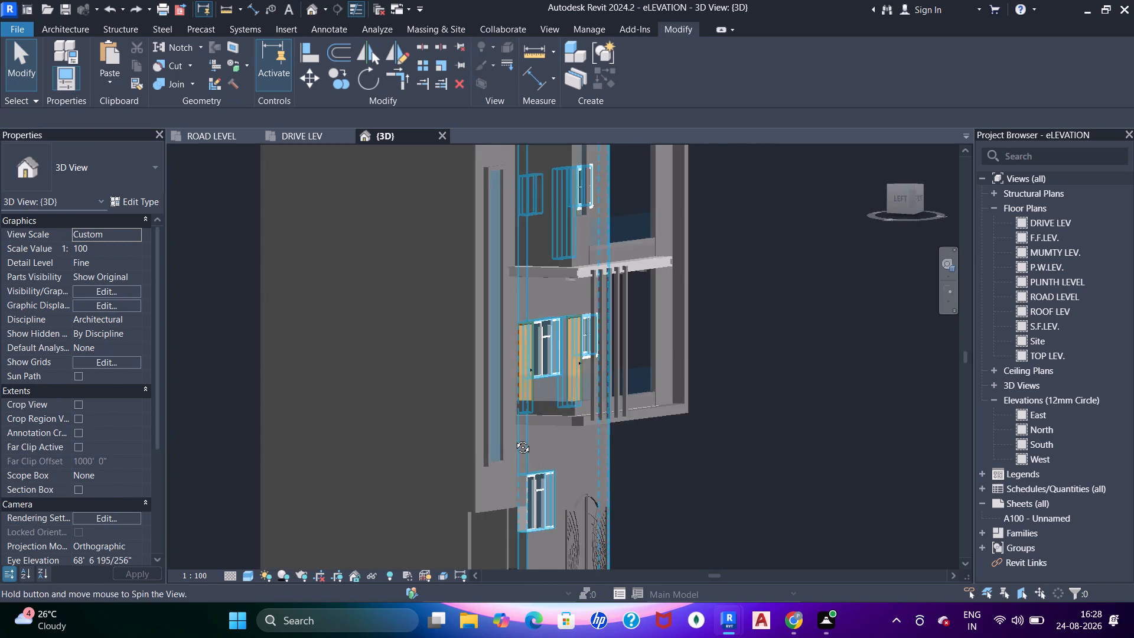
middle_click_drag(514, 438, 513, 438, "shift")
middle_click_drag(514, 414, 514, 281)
Locate the 9" front wall in the DRIVE LEV plan and examine its tilt against the slabs from below in 3D.
left_click(315, 135)
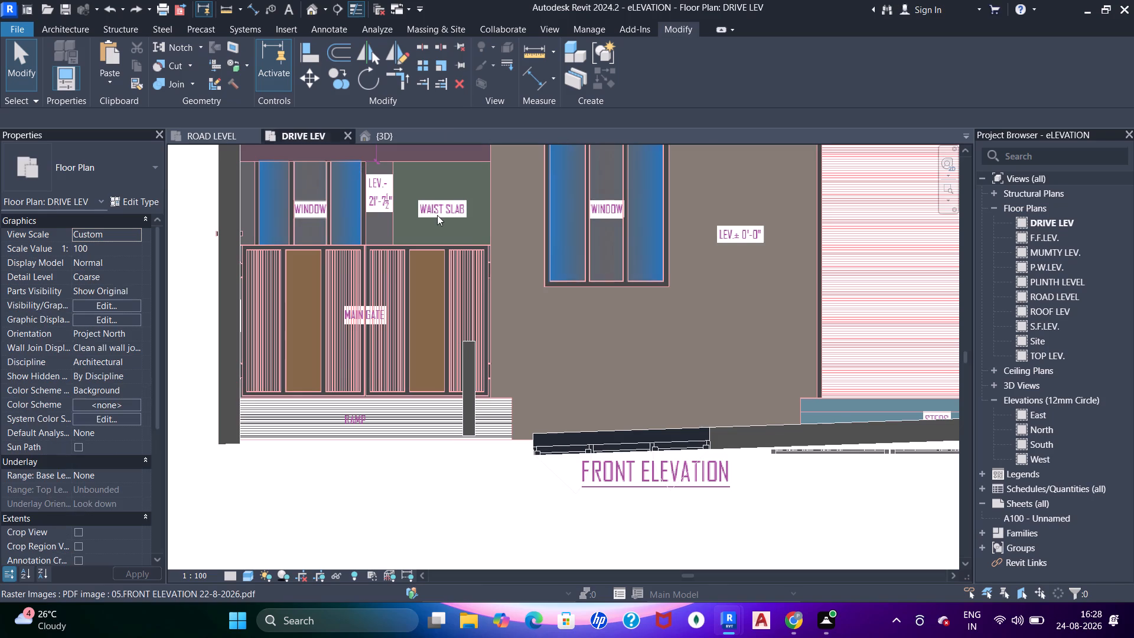
scroll(525, 274, "down", 4)
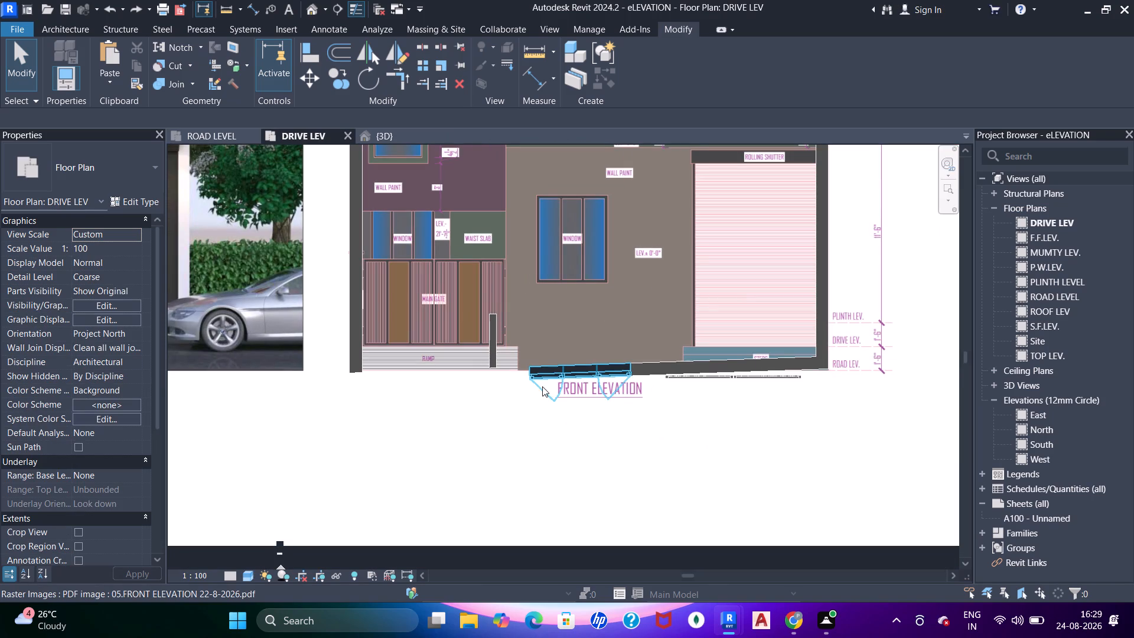
left_click(682, 375)
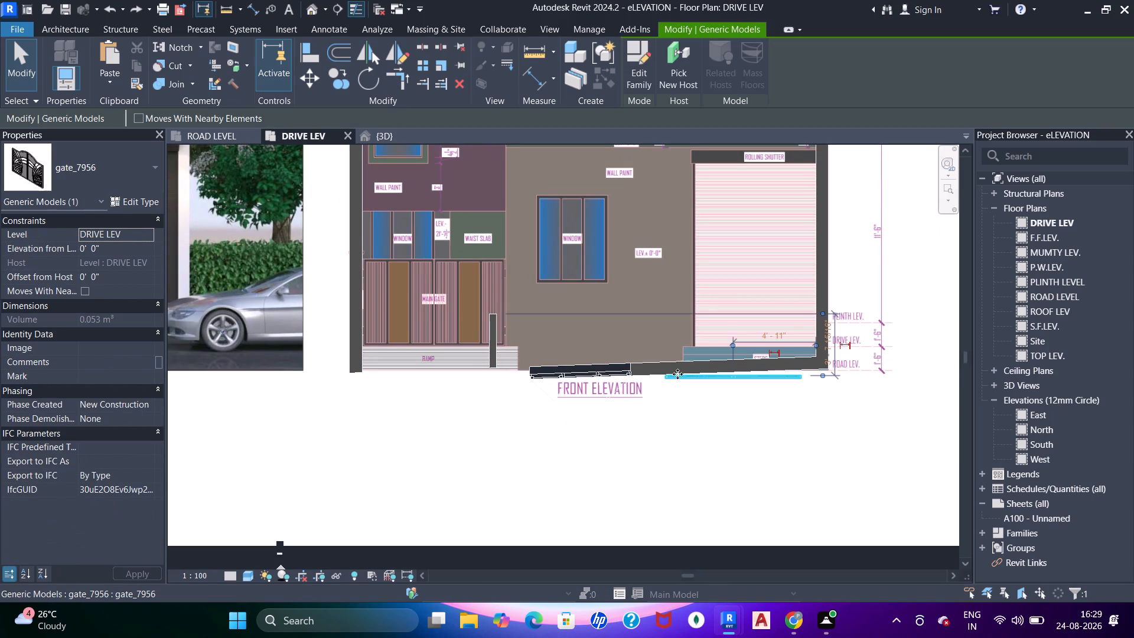
key("Escape")
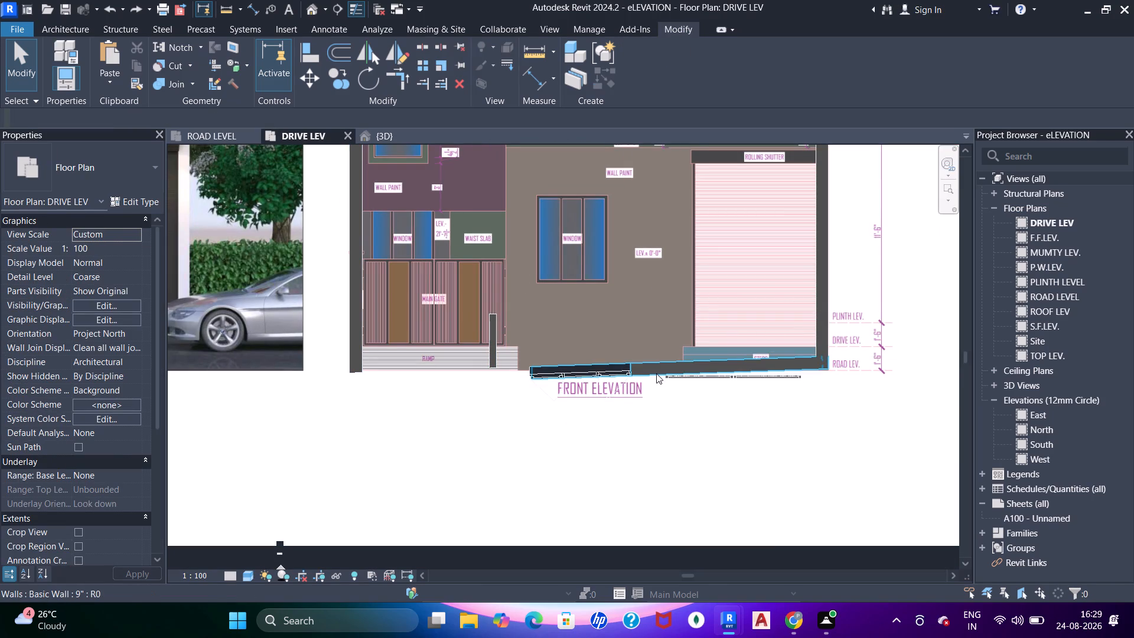
left_click(656, 373)
left_click(389, 136)
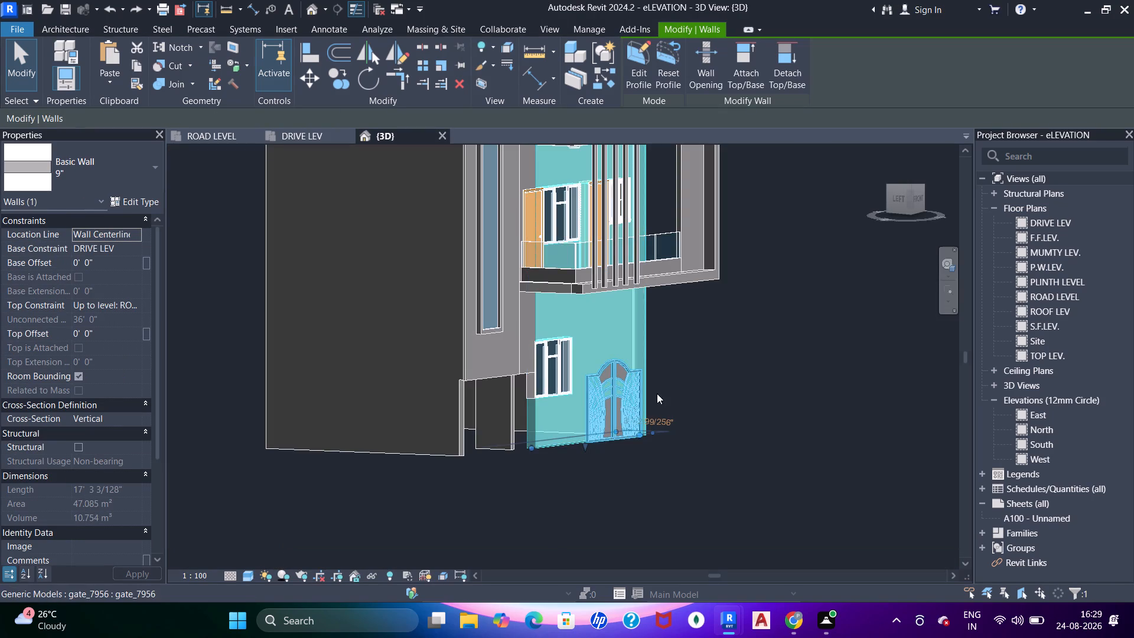
middle_click_drag(654, 395, 729, 203, "shift")
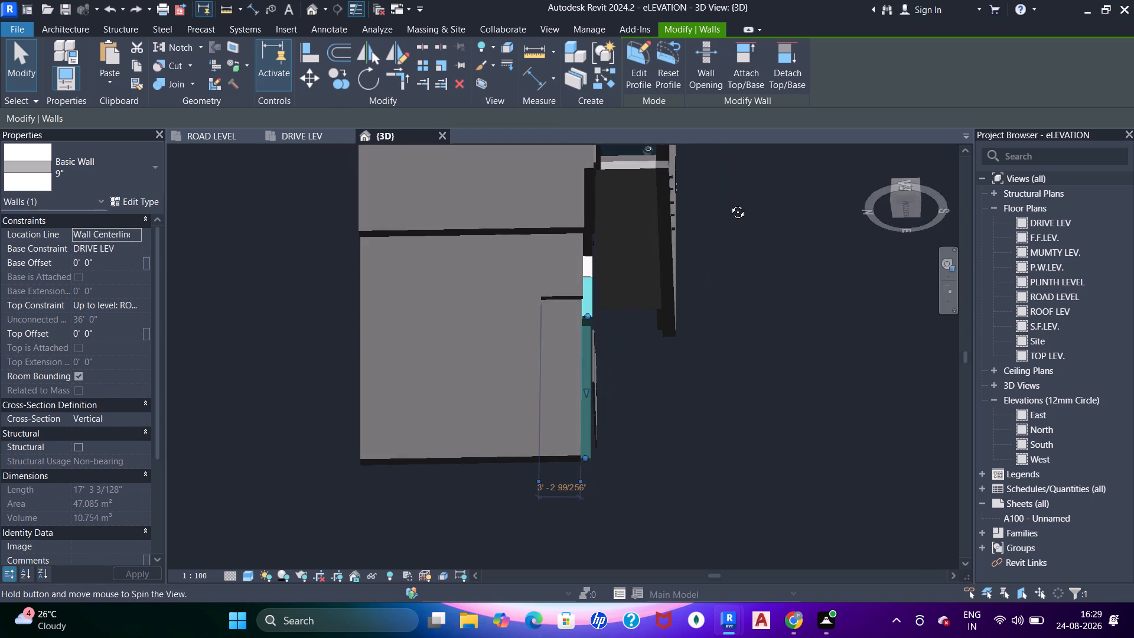
middle_click_drag(729, 203, 705, 73, "shift")
middle_click_drag(679, 435, 680, 278, "shift")
middle_click_drag(680, 290, 681, 476)
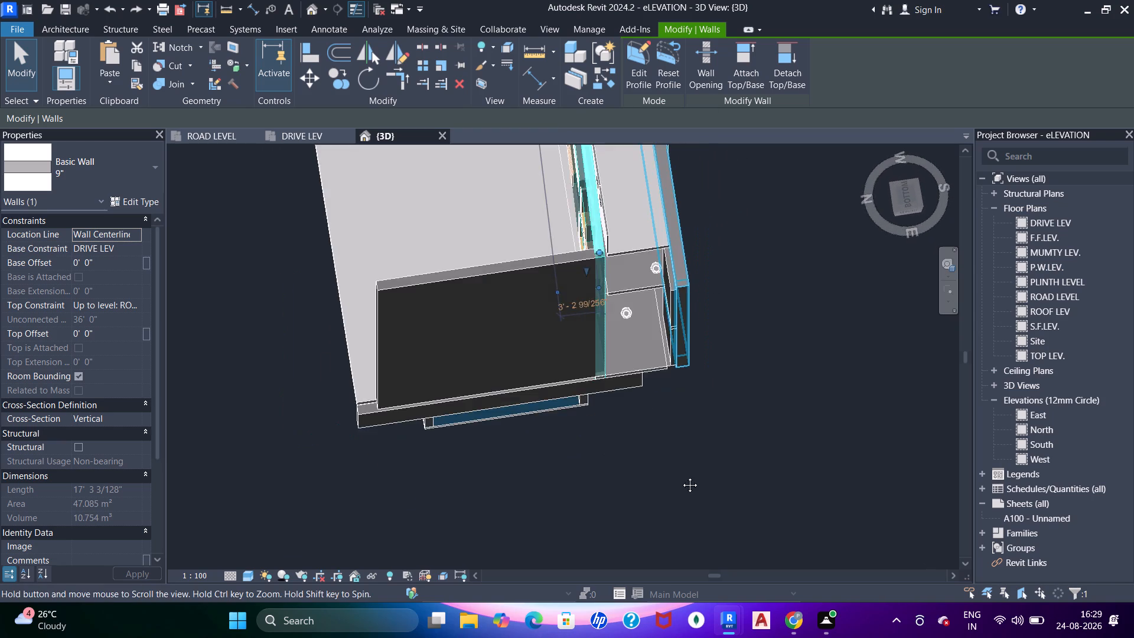
middle_click_drag(681, 476, 680, 481)
left_click(907, 200)
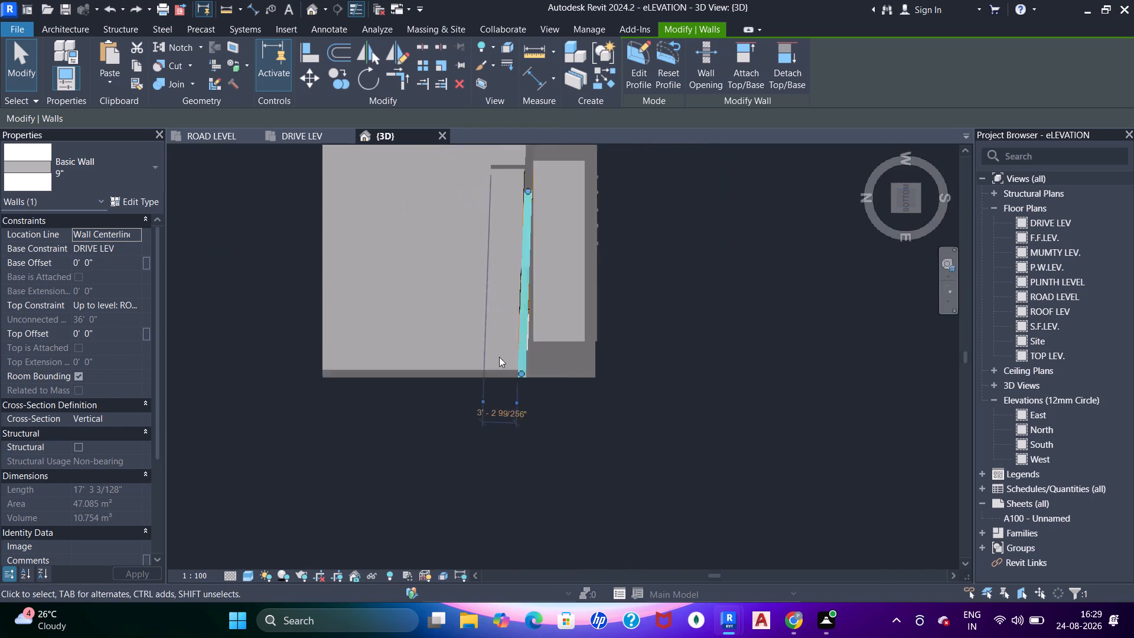
middle_click_drag(610, 287, 640, 352)
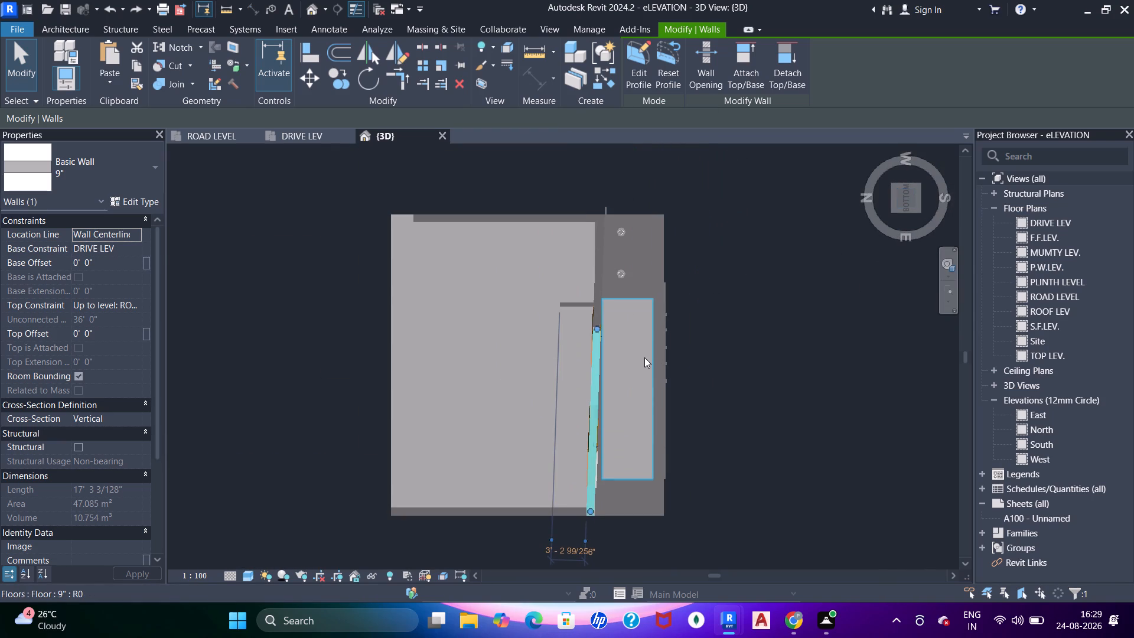
scroll(644, 357, "up", 1)
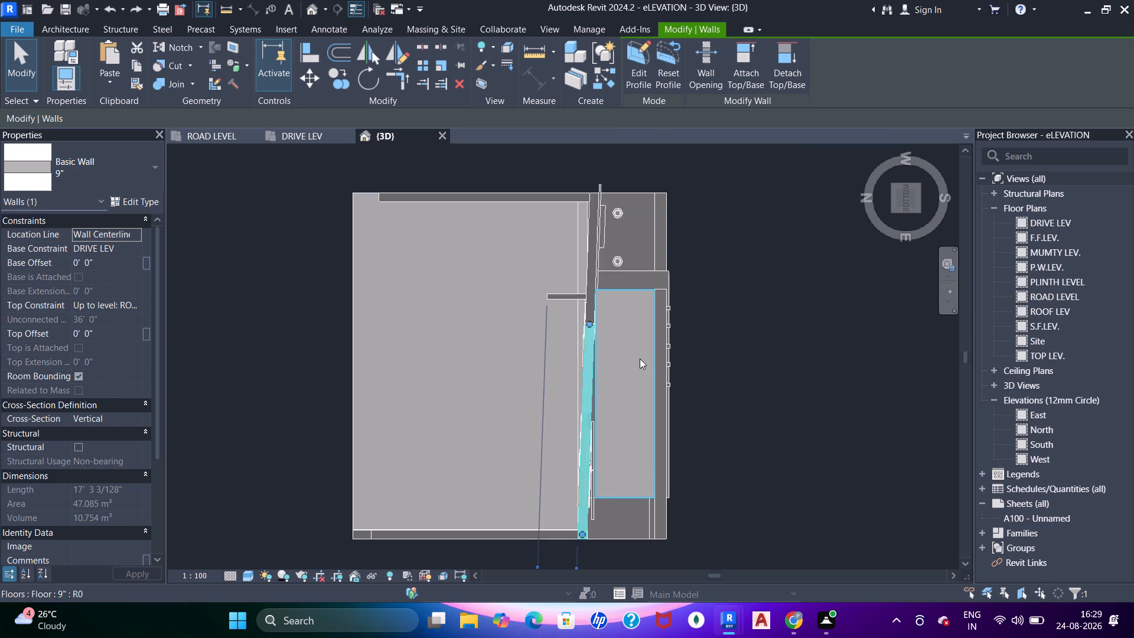
key("Escape")
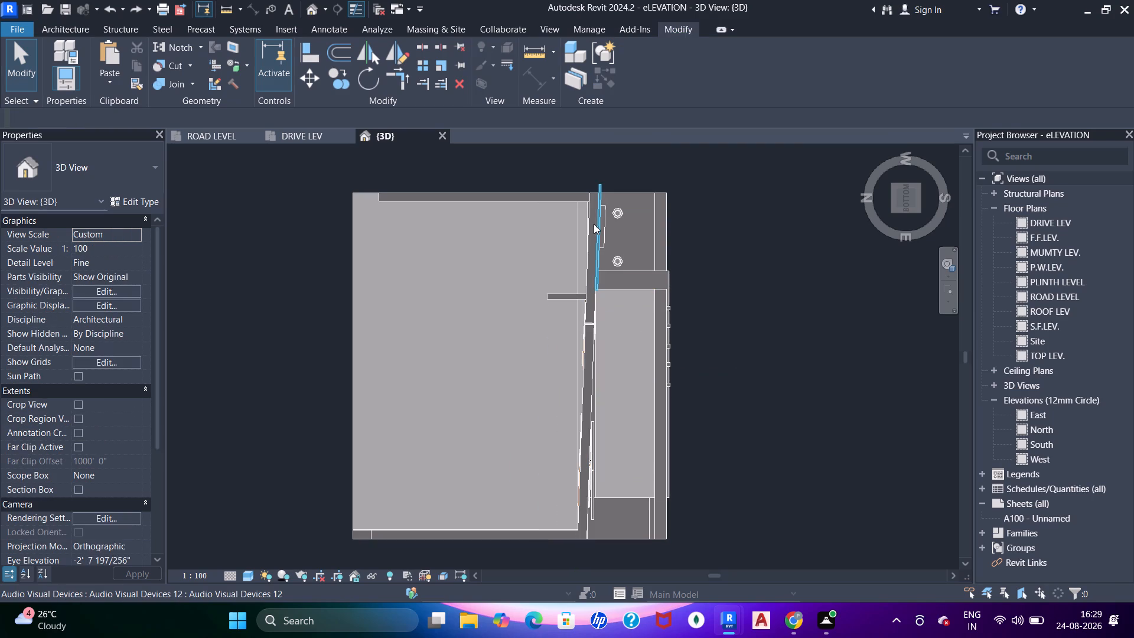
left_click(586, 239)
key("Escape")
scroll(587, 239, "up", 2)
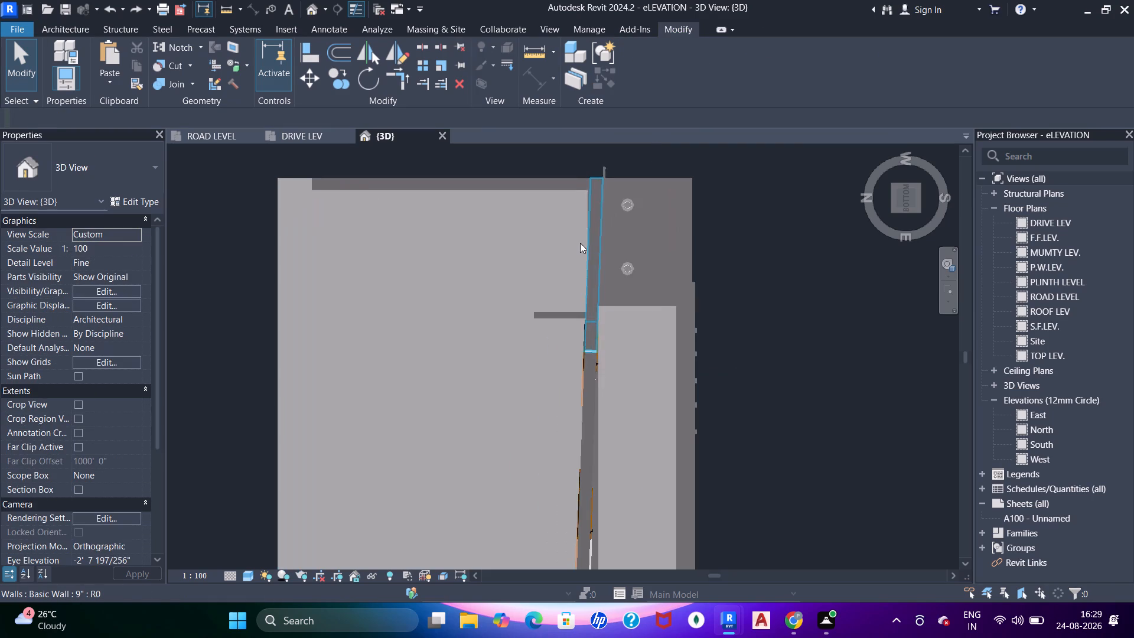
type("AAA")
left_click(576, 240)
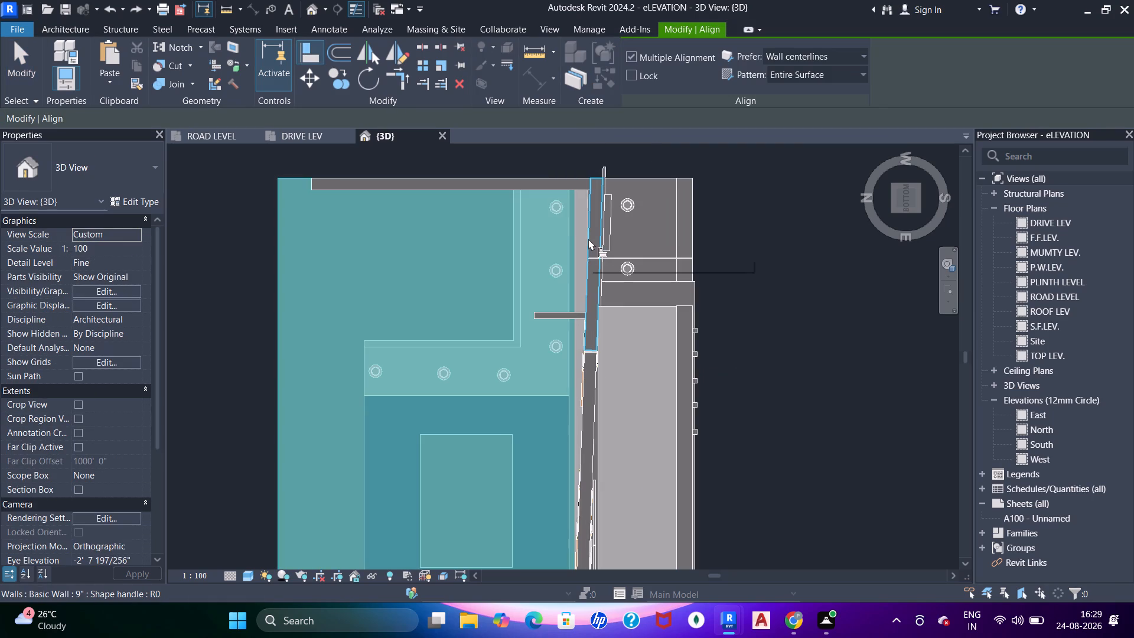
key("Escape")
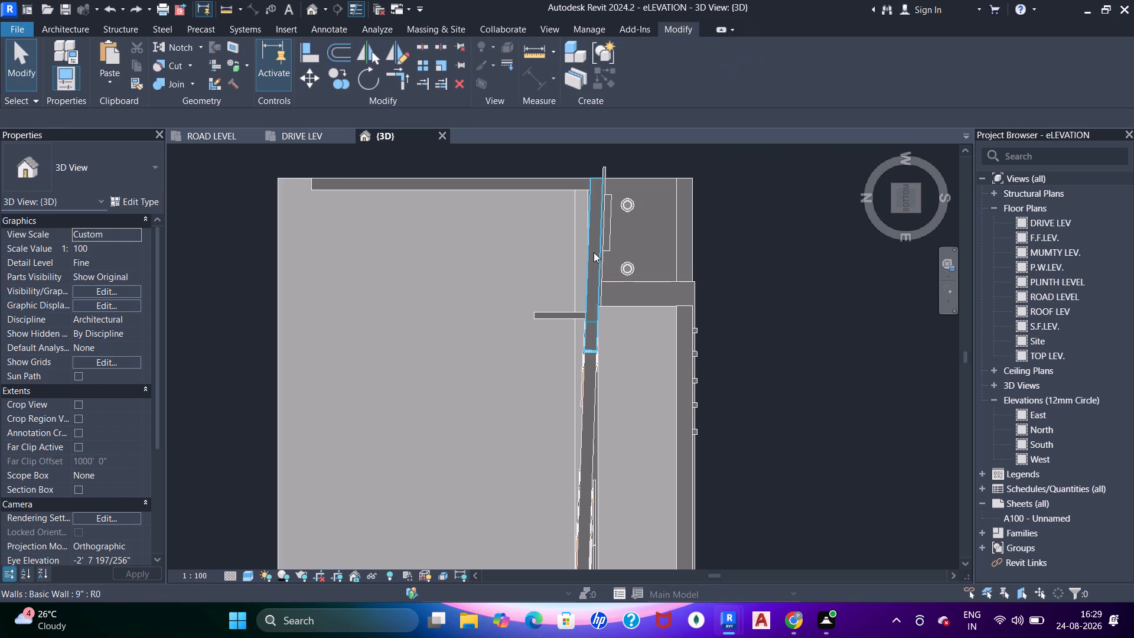
Inspect the tilted 9" wall above the main gate from below, including its end beside the balcony slab.
left_click(593, 252)
key("Escape")
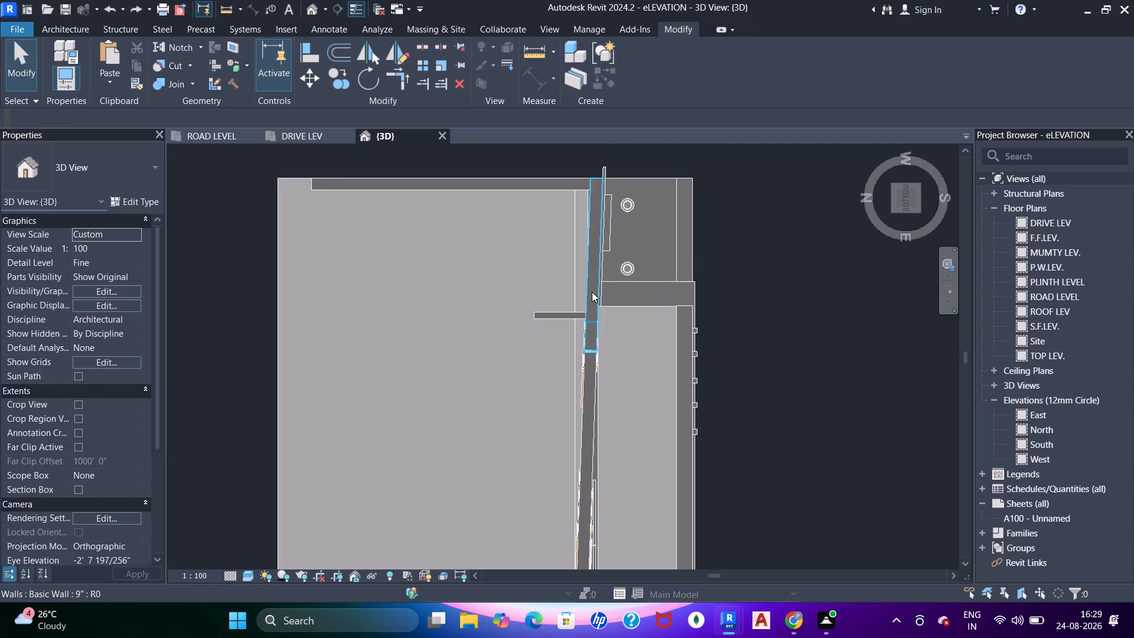
left_click(592, 292)
scroll(592, 356, "up", 3)
scroll(590, 380, "down", 6)
middle_click_drag(591, 397, 584, 357)
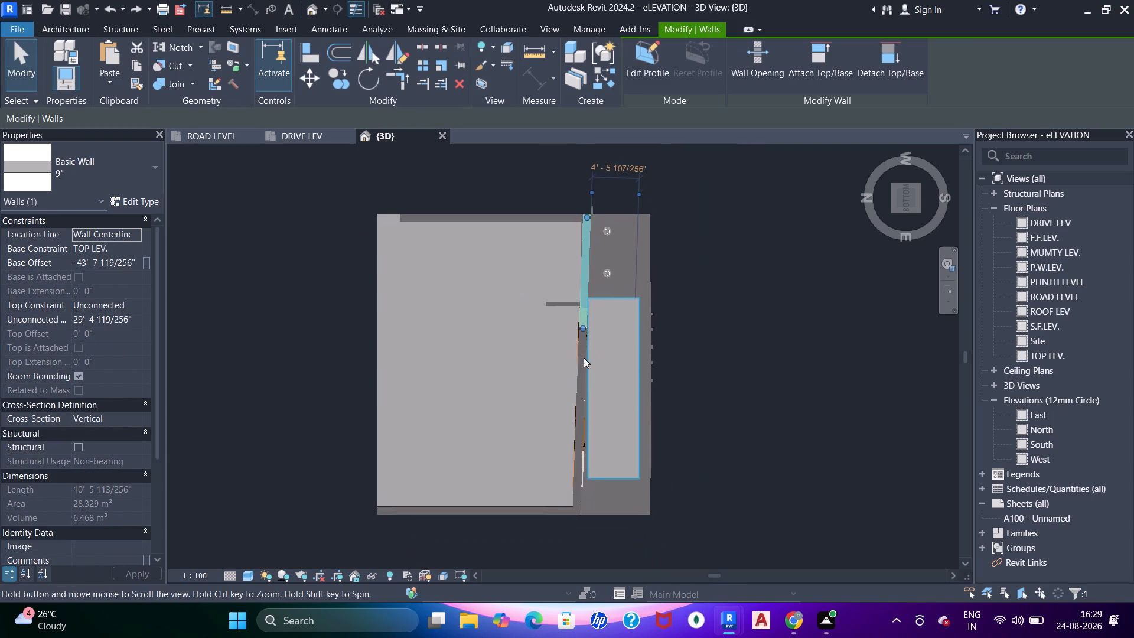
scroll(579, 216, "up", 5)
key("Escape")
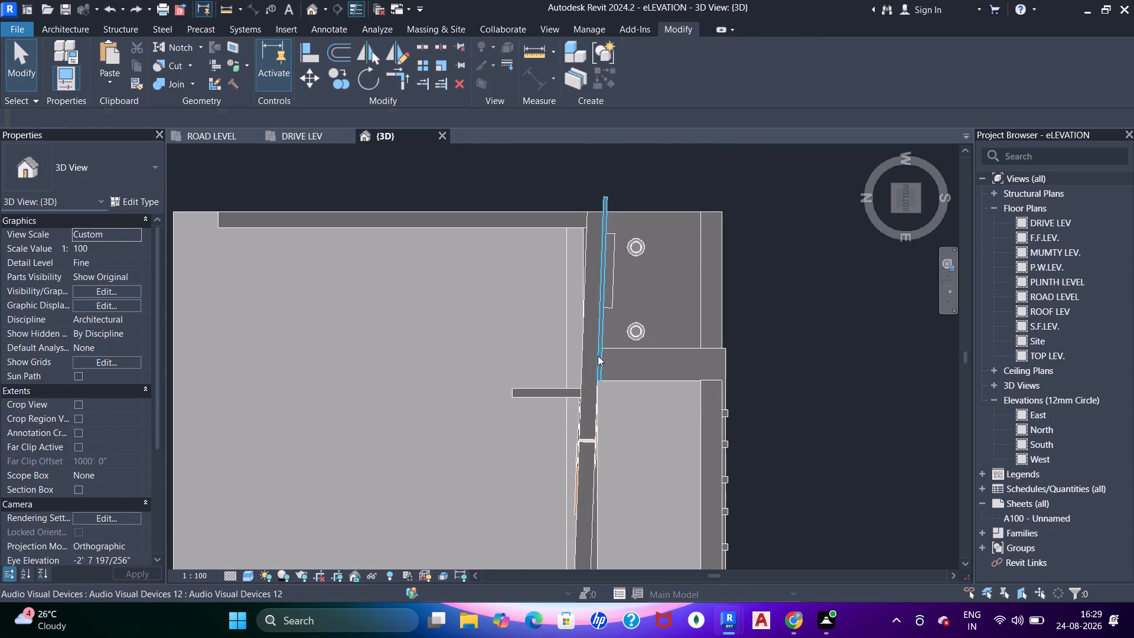
left_click(598, 356)
key("Escape")
Inspect the junction of the 5" cross wall with the two tilted 9" walls from below.
middle_click_drag(604, 401, 597, 267)
scroll(601, 296, "down", 3)
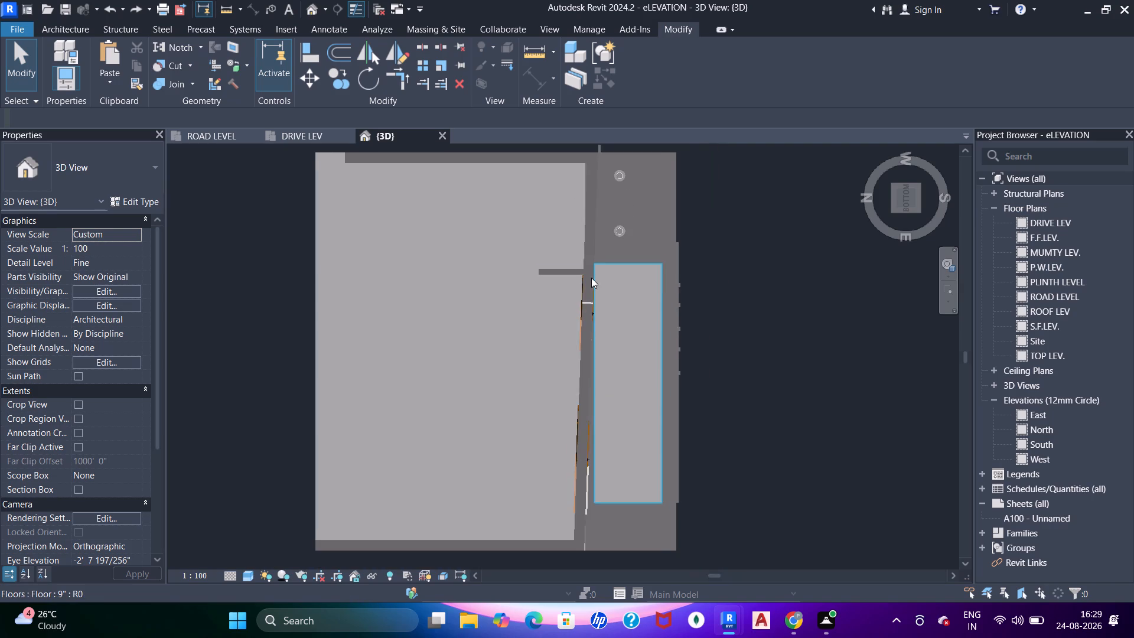
left_click(591, 275)
scroll(587, 291, "up", 3)
left_click(591, 226)
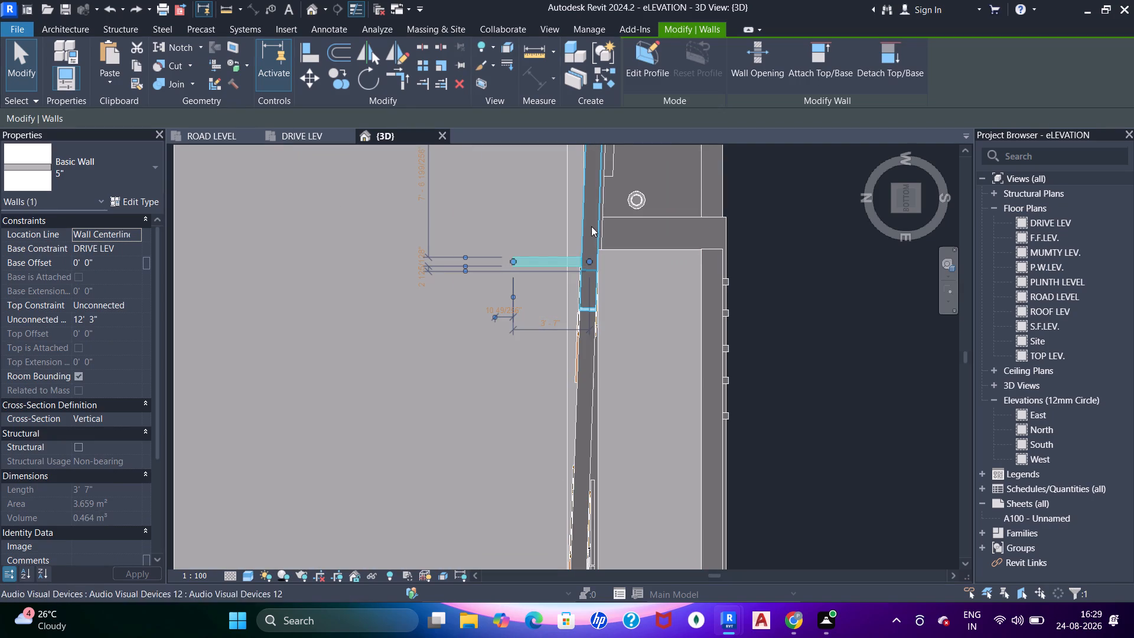
scroll(587, 311, "down", 4)
middle_click_drag(590, 351, 590, 337)
key("Escape")
left_click(587, 343)
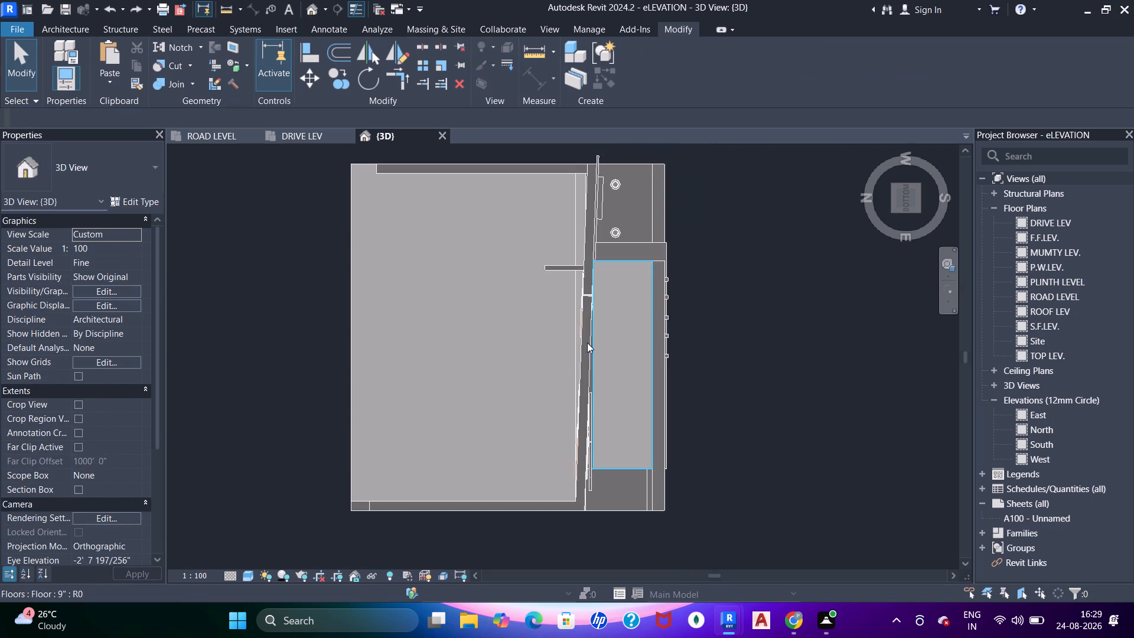
scroll(586, 383, "up", 1)
key("Escape")
left_click(584, 359)
key("Escape")
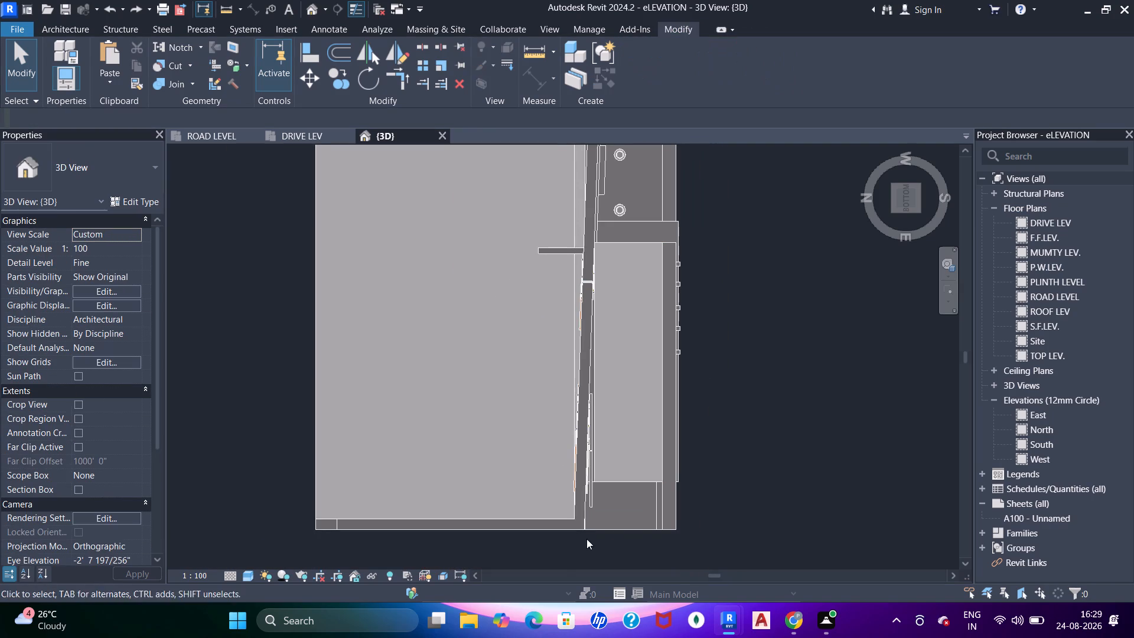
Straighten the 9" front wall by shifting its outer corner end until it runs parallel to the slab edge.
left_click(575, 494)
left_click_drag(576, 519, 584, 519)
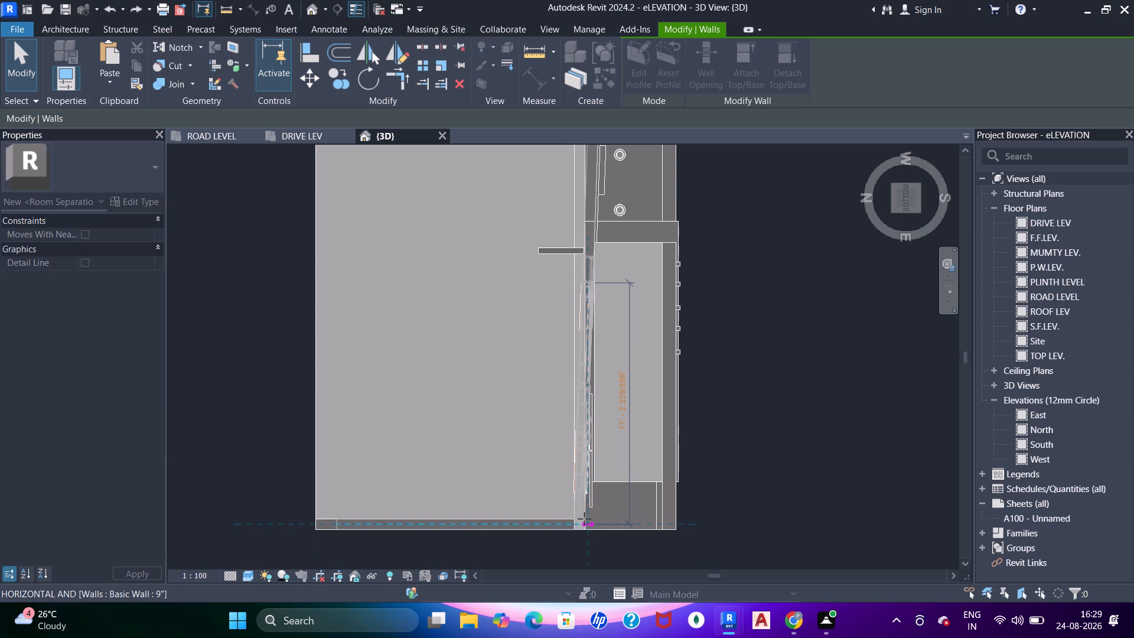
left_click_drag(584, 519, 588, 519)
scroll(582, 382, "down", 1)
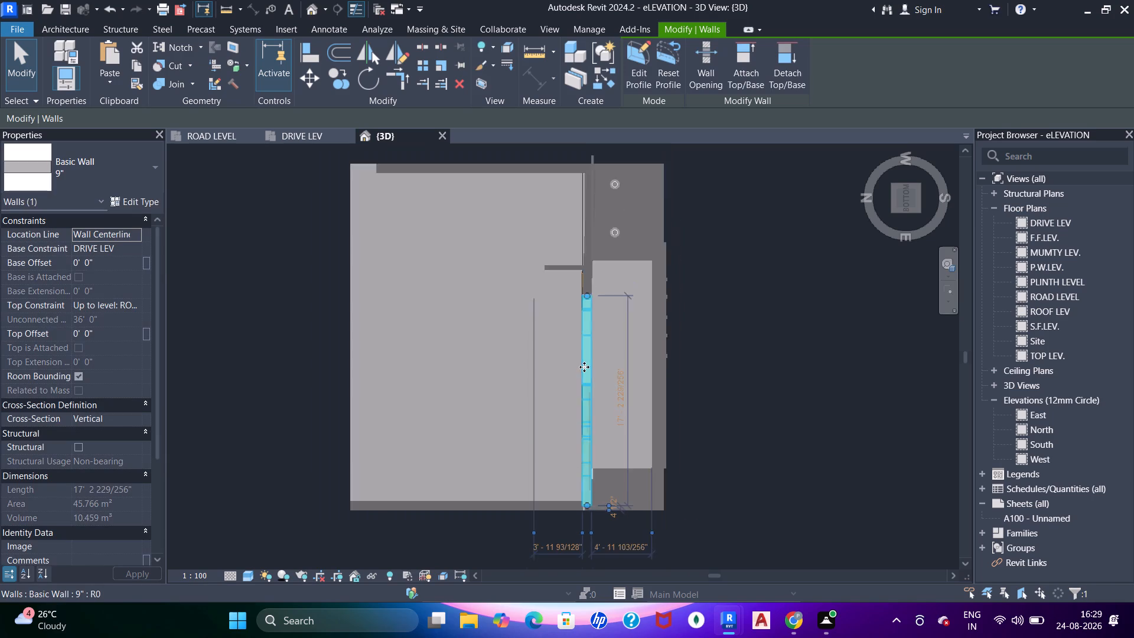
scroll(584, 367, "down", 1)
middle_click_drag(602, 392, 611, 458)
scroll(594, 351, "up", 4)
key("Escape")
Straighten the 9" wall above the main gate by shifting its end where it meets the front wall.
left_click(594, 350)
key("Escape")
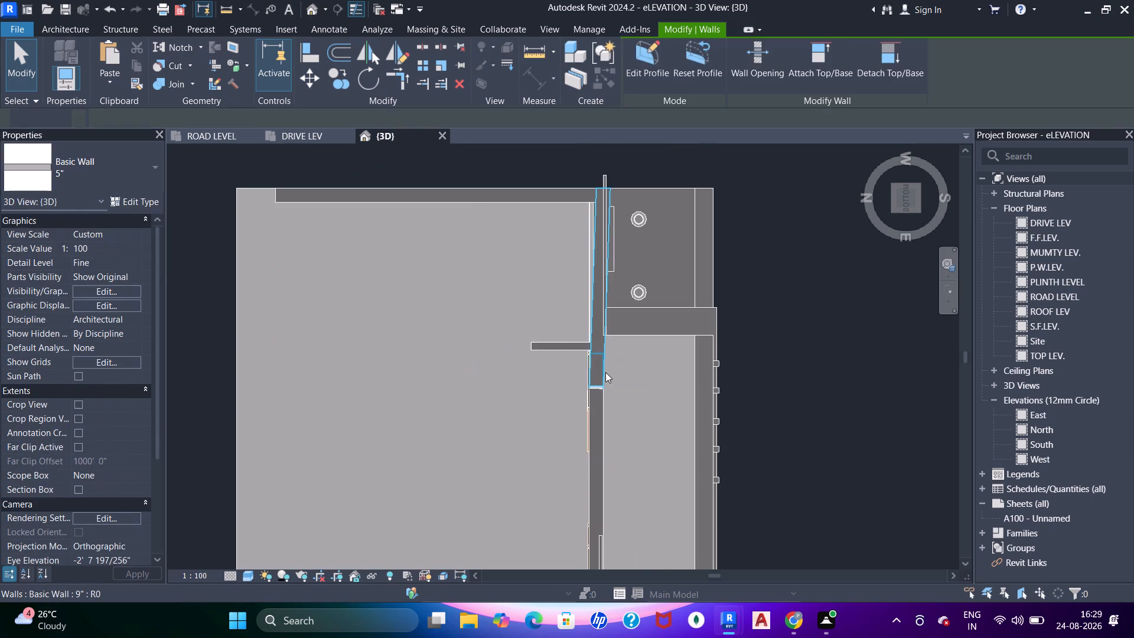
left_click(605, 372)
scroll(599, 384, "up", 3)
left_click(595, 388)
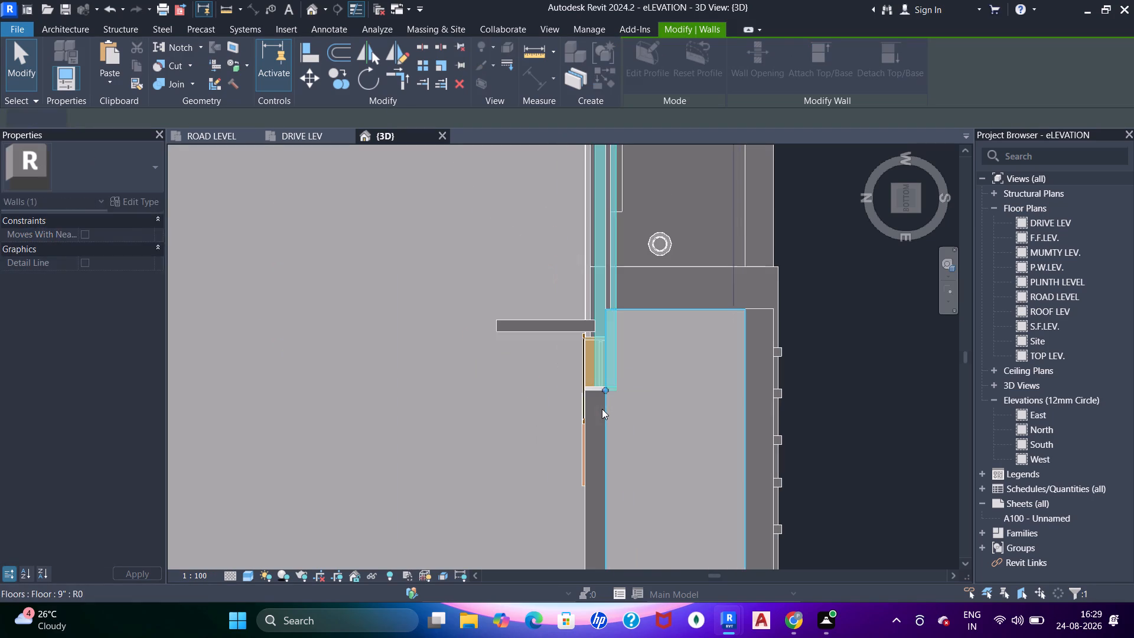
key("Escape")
Check the 9" front wall's alignment with the adjoining wall from below and in the DRIVE LEV plan.
scroll(602, 409, "down", 5)
middle_click_drag(601, 386, 597, 422)
scroll(617, 479, "up", 4)
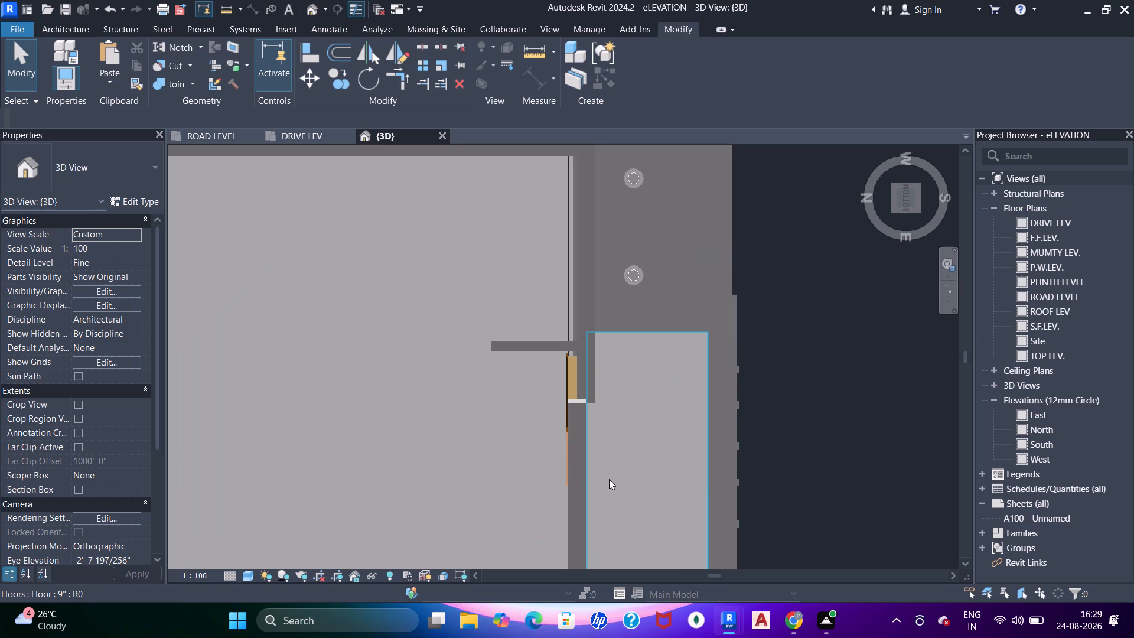
left_click(589, 453)
scroll(588, 448, "down", 2)
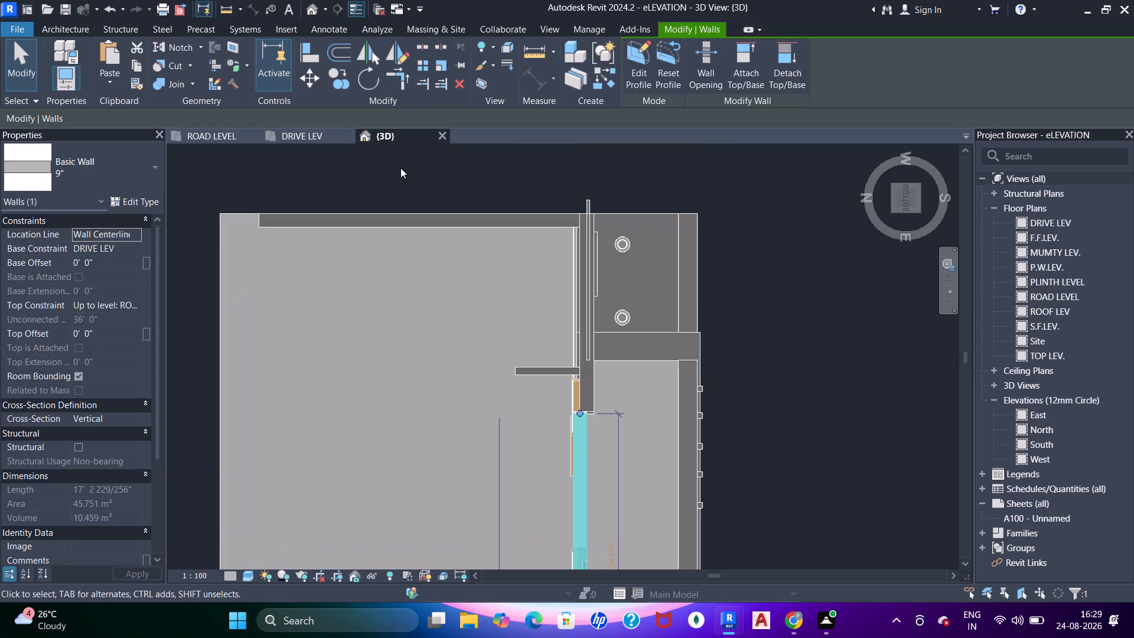
left_click(317, 139)
scroll(491, 262, "down", 6)
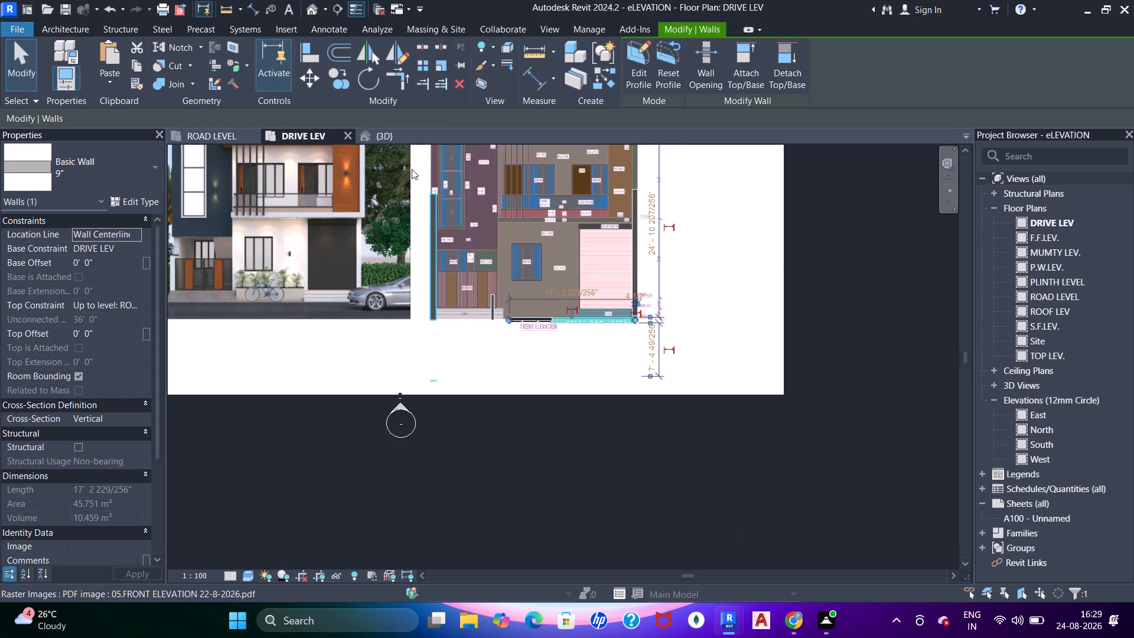
left_click(375, 131)
Examine the straightened walls around the balconies, ground-floor window and gate from the front, side and below in 3D.
scroll(513, 297, "down", 3)
middle_click_drag(595, 258, 481, 454, "shift")
middle_click_drag(527, 307, 524, 469, "shift")
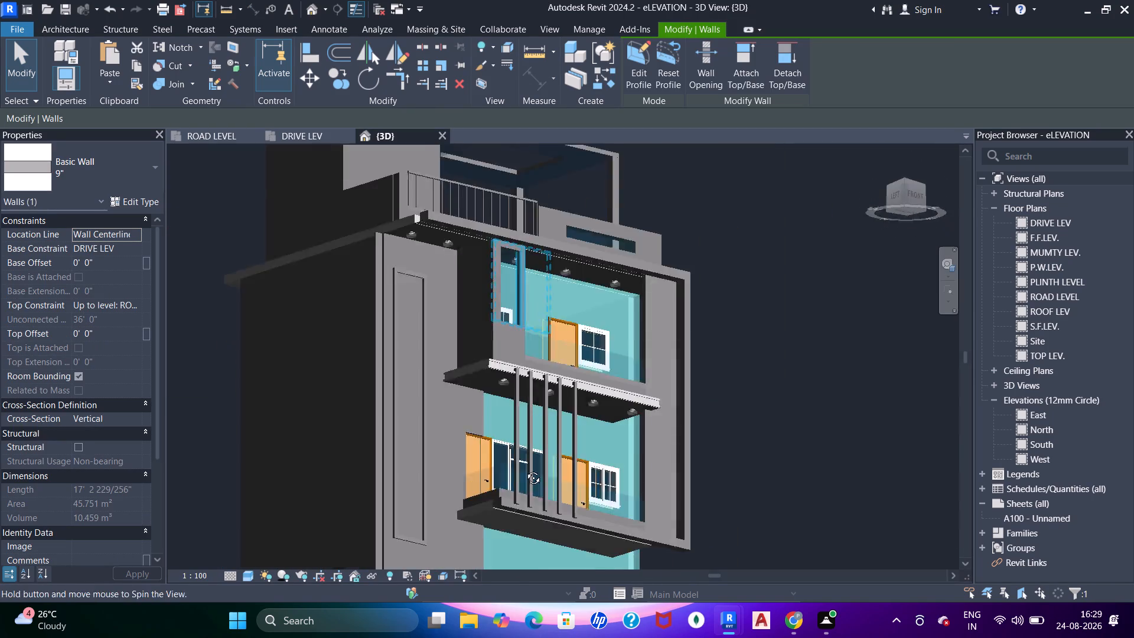
middle_click_drag(524, 469, 524, 468, "shift")
key("Escape")
middle_click_drag(542, 440, 457, 488, "shift")
middle_click_drag(519, 458, 405, 458, "shift")
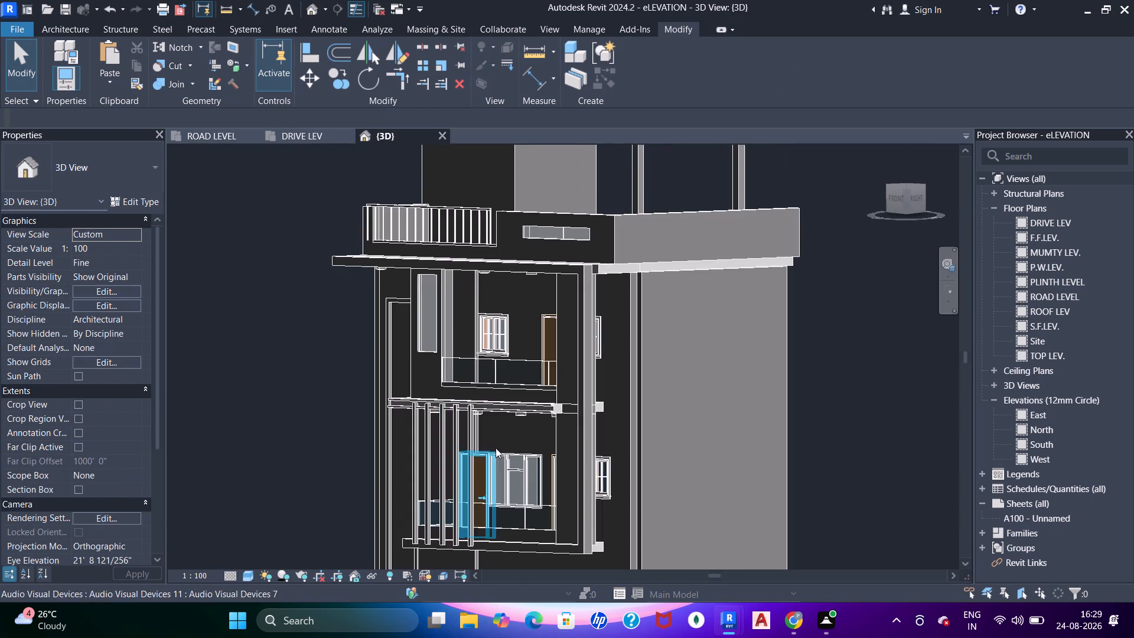
middle_click_drag(503, 412, 451, 460, "shift")
middle_click_drag(523, 393, 705, 308, "shift")
scroll(578, 457, "up", 1)
middle_click_drag(578, 457, 732, 182)
middle_click_drag(605, 378, 714, 245, "shift")
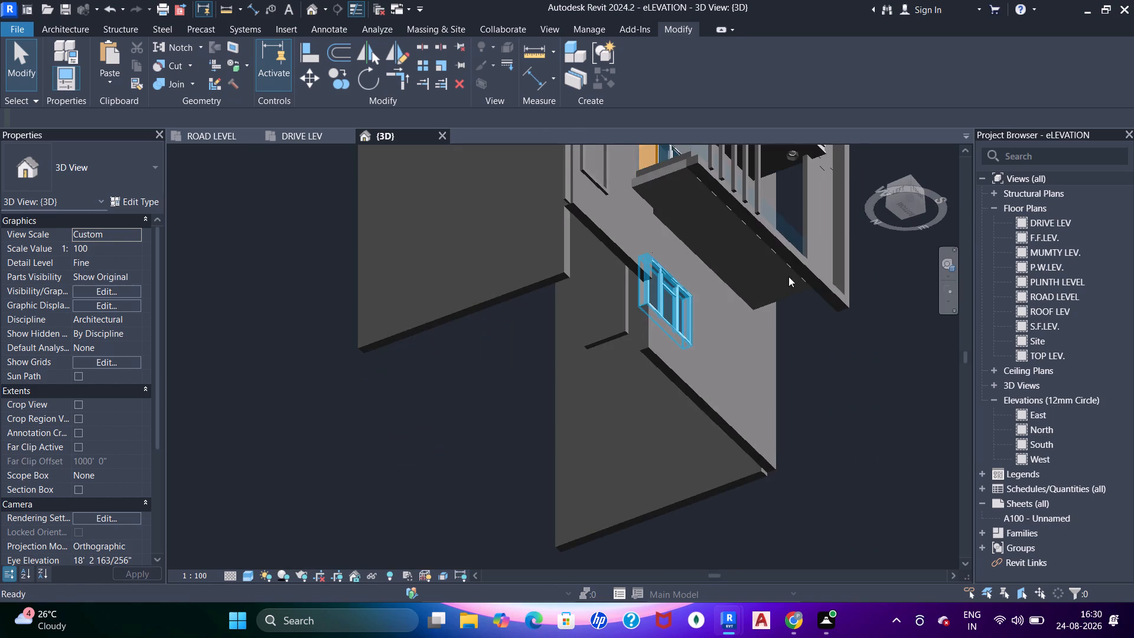
middle_click_drag(724, 325, 716, 338, "shift")
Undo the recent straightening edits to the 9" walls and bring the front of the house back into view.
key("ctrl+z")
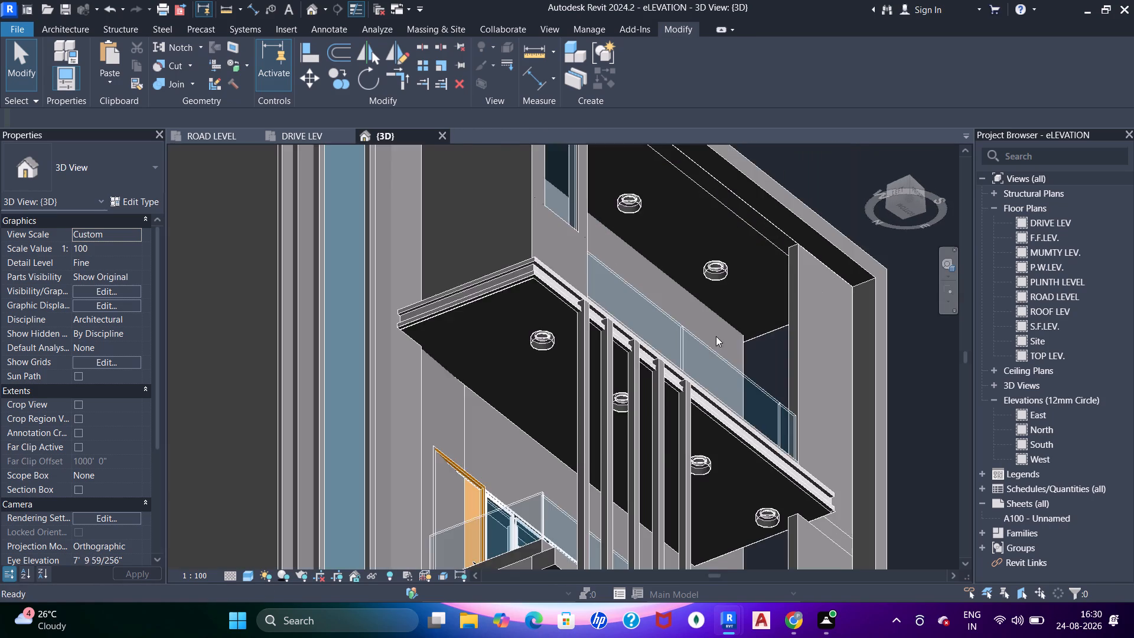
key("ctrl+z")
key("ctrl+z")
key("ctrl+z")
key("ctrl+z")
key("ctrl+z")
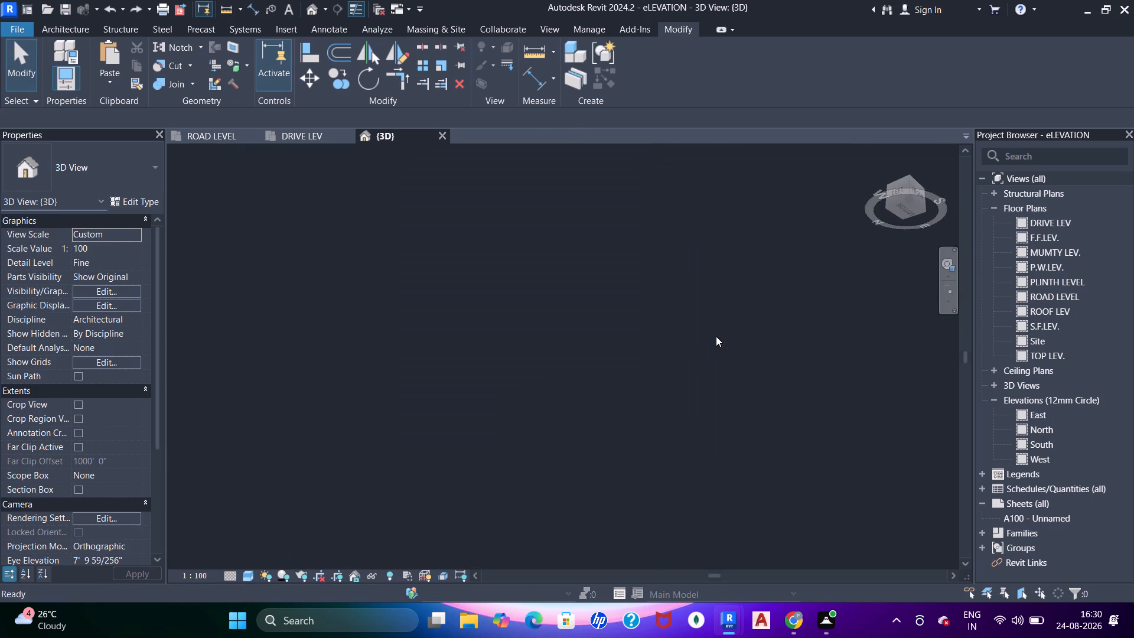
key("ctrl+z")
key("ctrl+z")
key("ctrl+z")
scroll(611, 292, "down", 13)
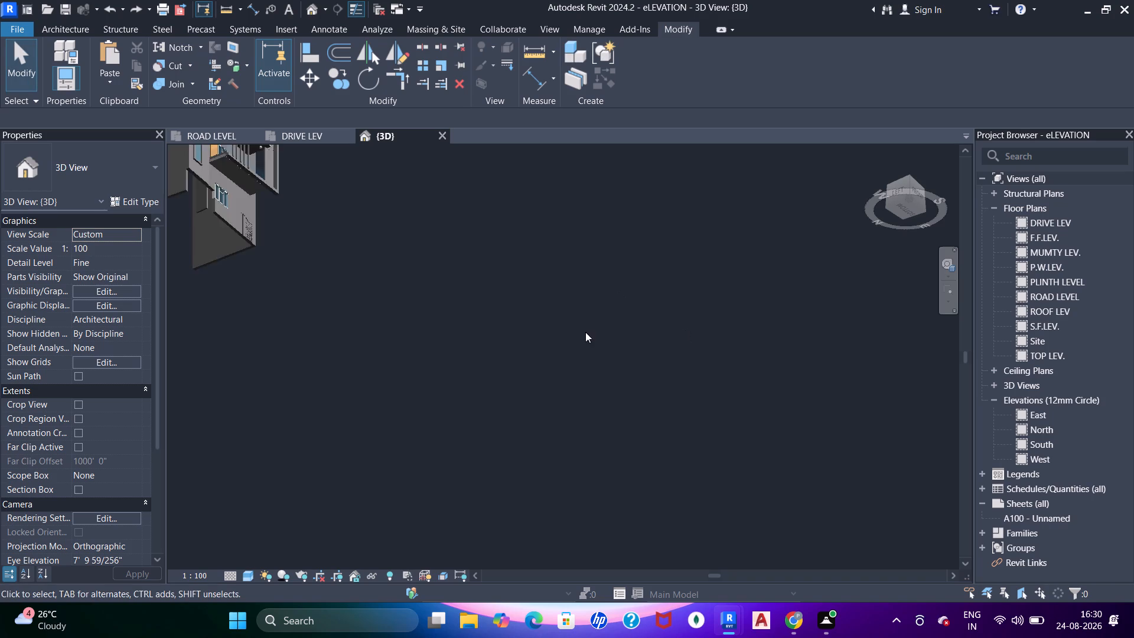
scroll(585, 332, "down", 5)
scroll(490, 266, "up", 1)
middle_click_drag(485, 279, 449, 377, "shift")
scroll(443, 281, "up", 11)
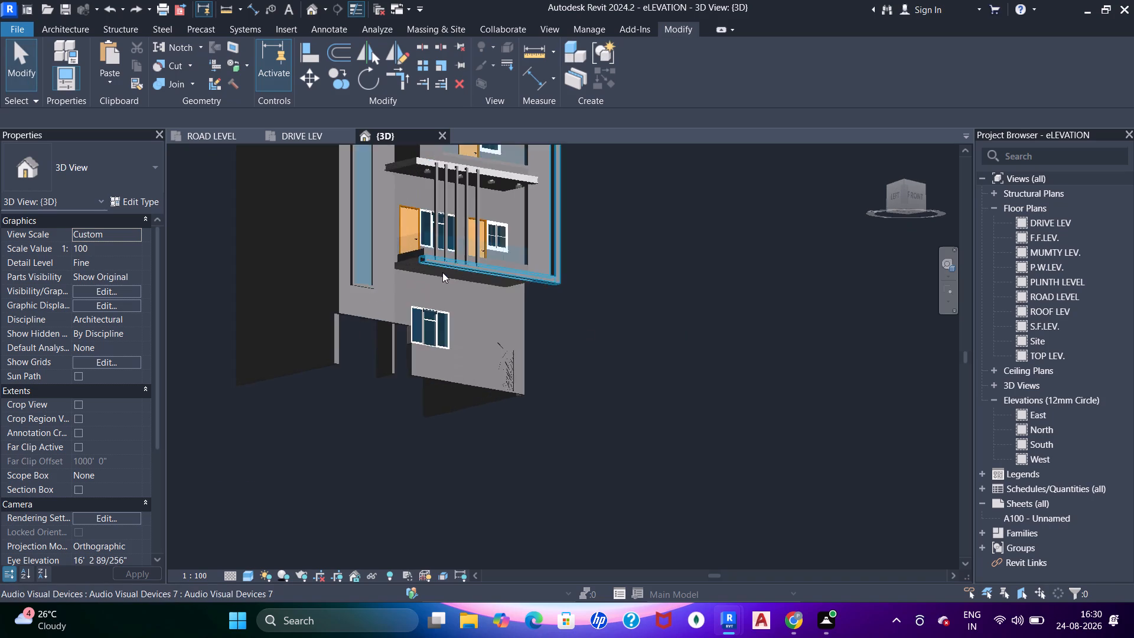
Undo the latest edits to the ground-floor 9" front wall below the balcony.
middle_click_drag(442, 278, 477, 337)
scroll(528, 404, "up", 4)
key("ctrl+z")
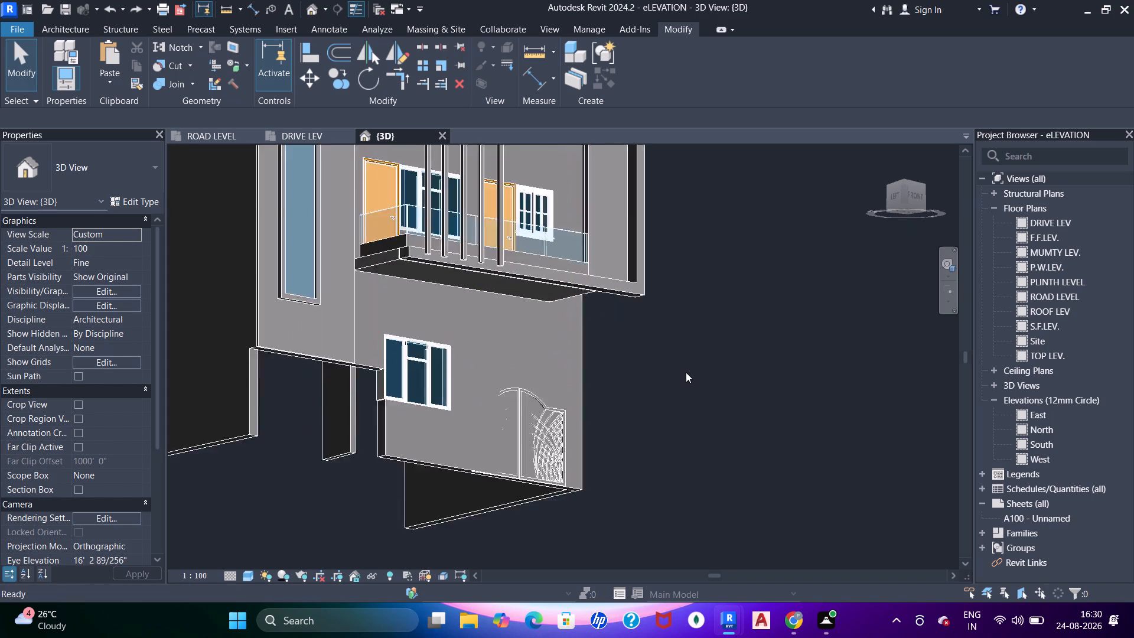
key("ctrl+z")
key("ctrl+z")
scroll(372, 327, "down", 7)
middle_click_drag(370, 359, 676, 324)
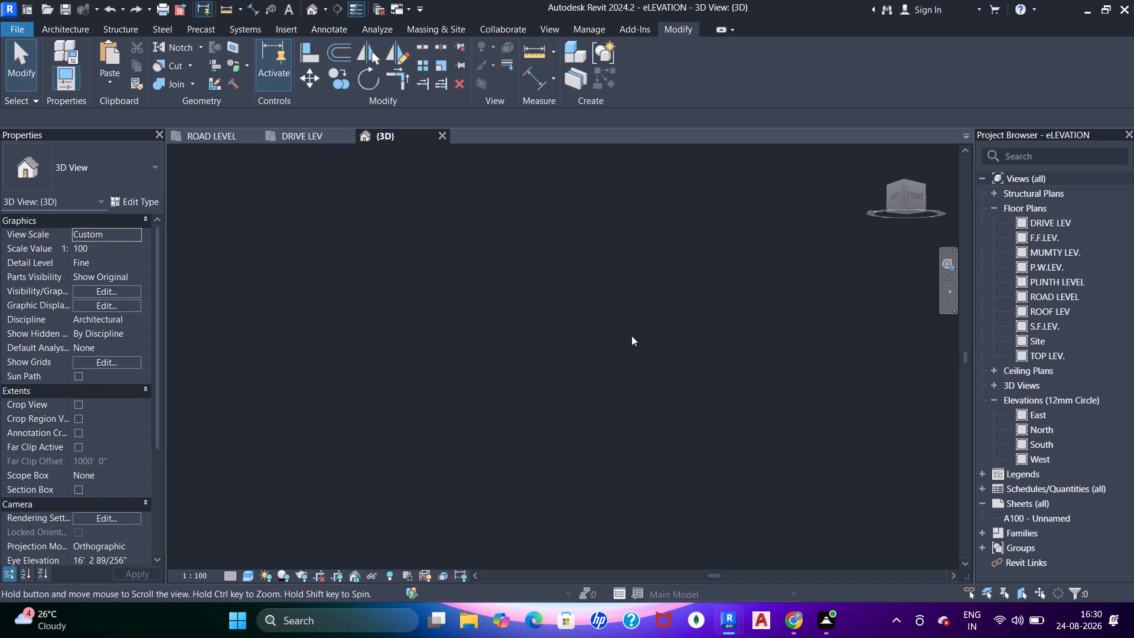
scroll(529, 355, "down", 5)
middle_click_drag(463, 377, 727, 323)
scroll(553, 317, "down", 5)
middle_click_drag(480, 373, 480, 496)
scroll(403, 293, "up", 6)
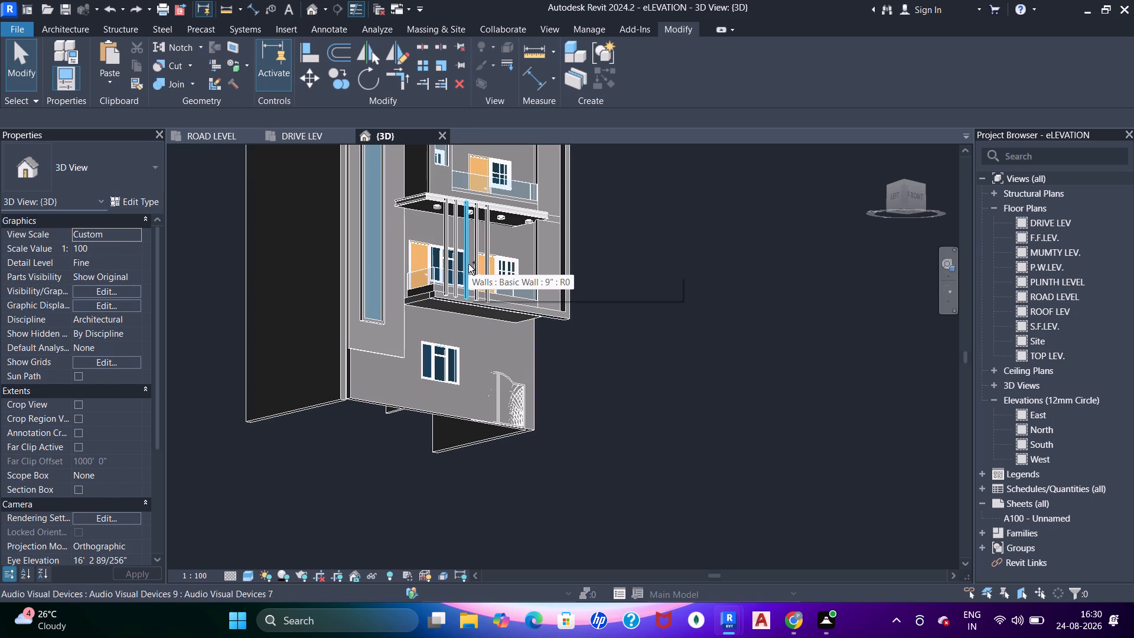
Keep undoing the earlier 9" wall edits until the whole double-leaf gate stands in the front wall again.
key("ctrl+z")
key("ctrl+z")
key("ctrl+z")
key("ctrl+z")
key("ctrl+z")
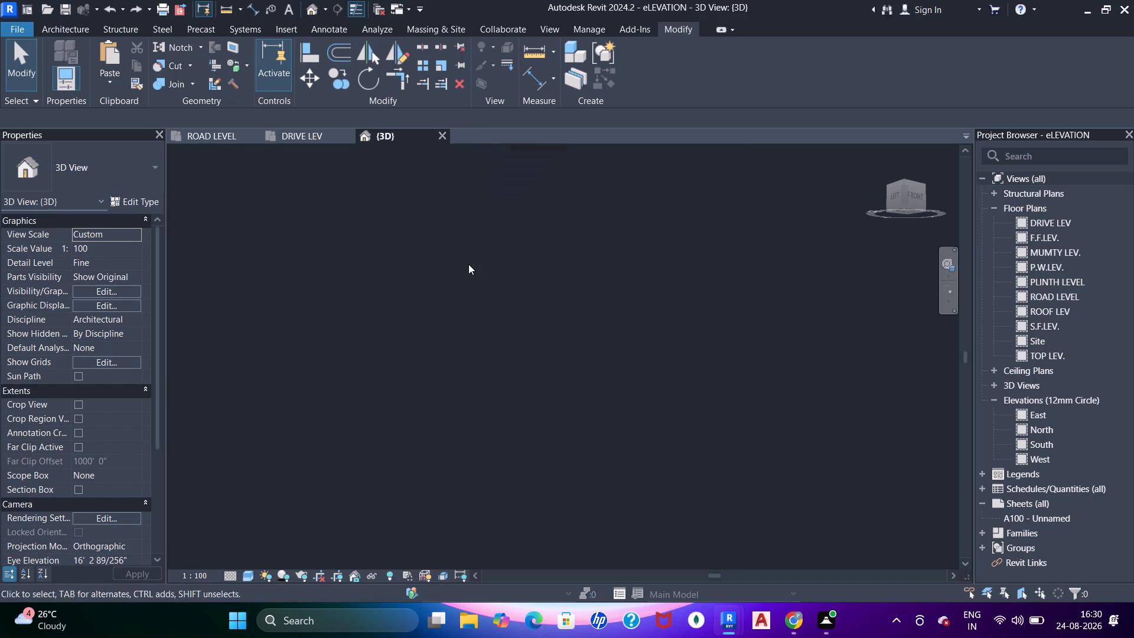
scroll(439, 279, "down", 6)
middle_click_drag(480, 251, 477, 380)
key("ctrl+z")
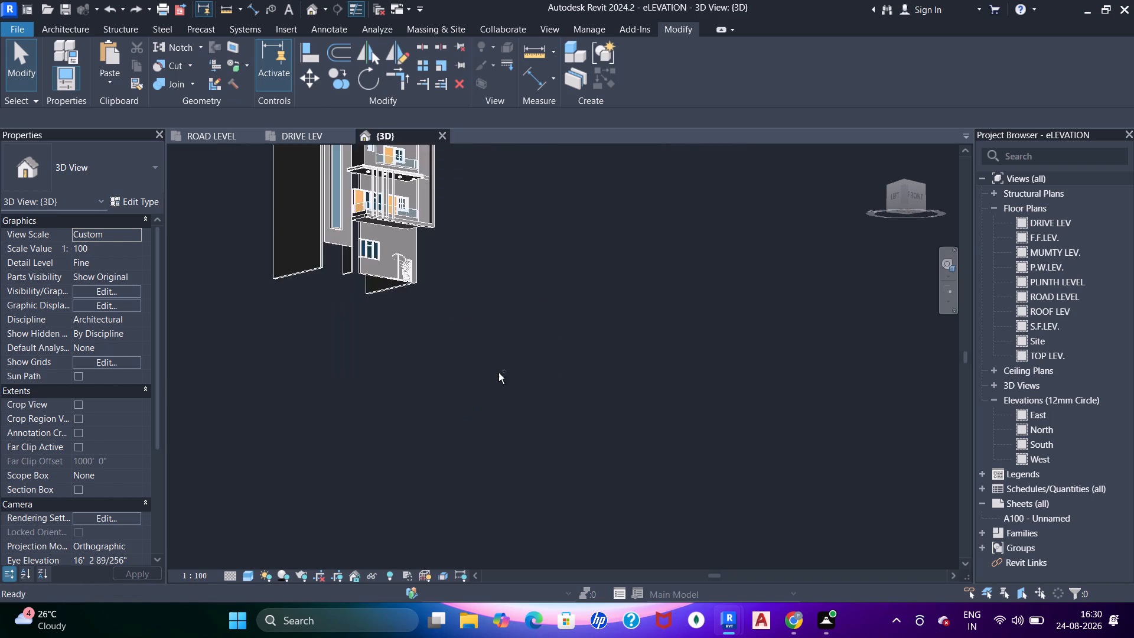
key("ctrl+z")
key("ctrl+z")
key("ctrl+z")
key("ctrl+z")
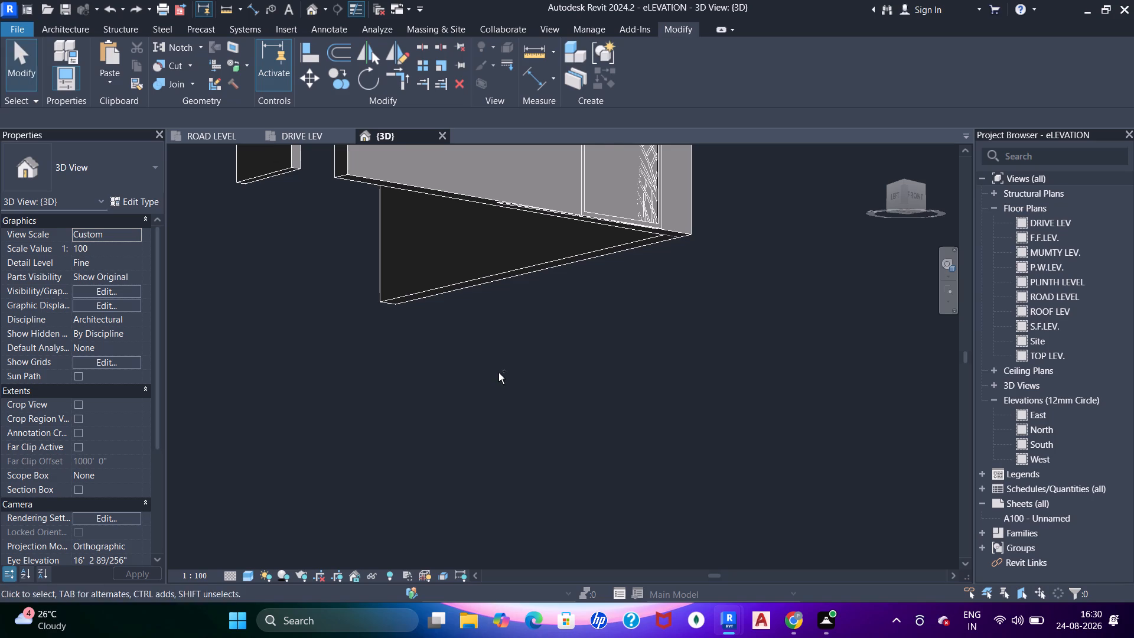
key("ctrl+z")
key("ctrl+z")
key("ctrl+z")
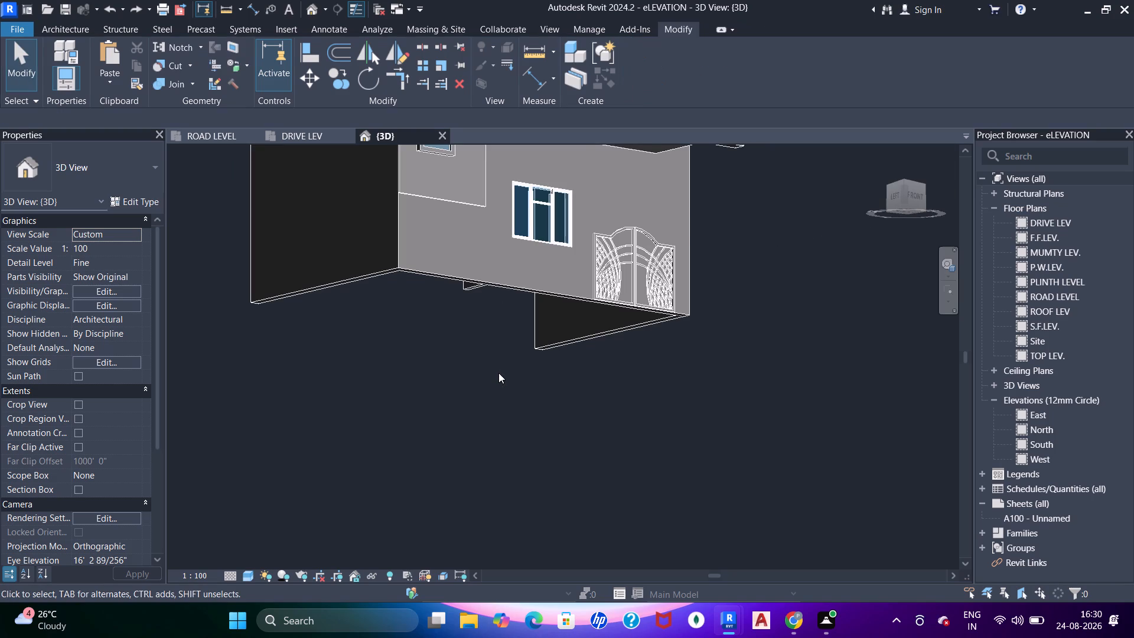
scroll(497, 370, "down", 3)
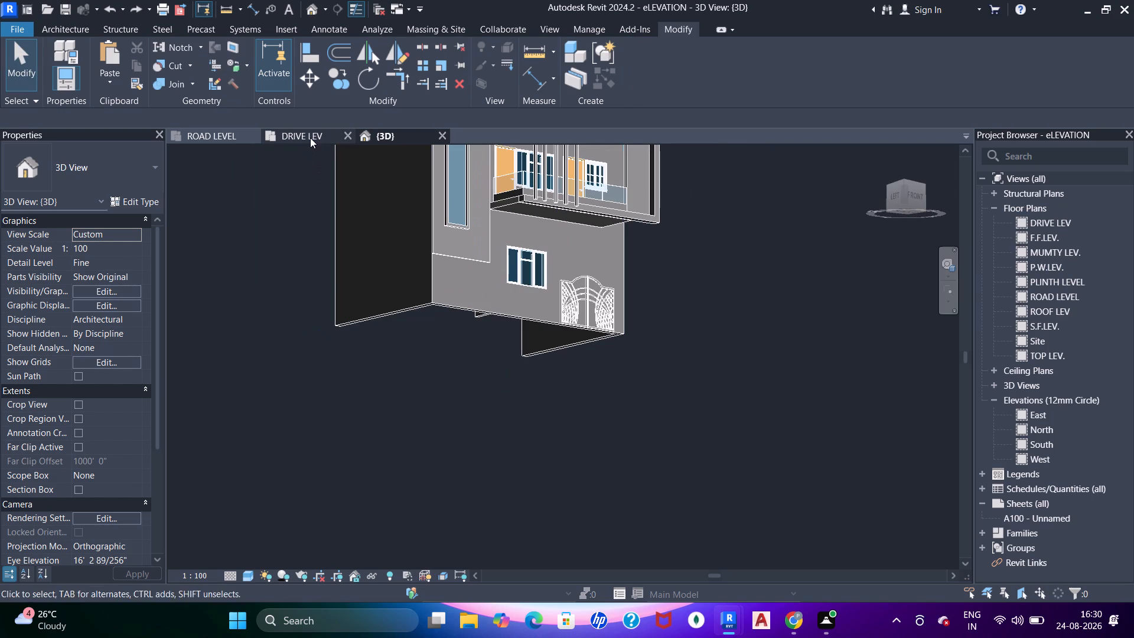
Undo four more edits with the front elevation drawing in view in the DRIVE LEV plan.
left_click(309, 138)
scroll(478, 300, "down", 6)
middle_click_drag(464, 321, 482, 357)
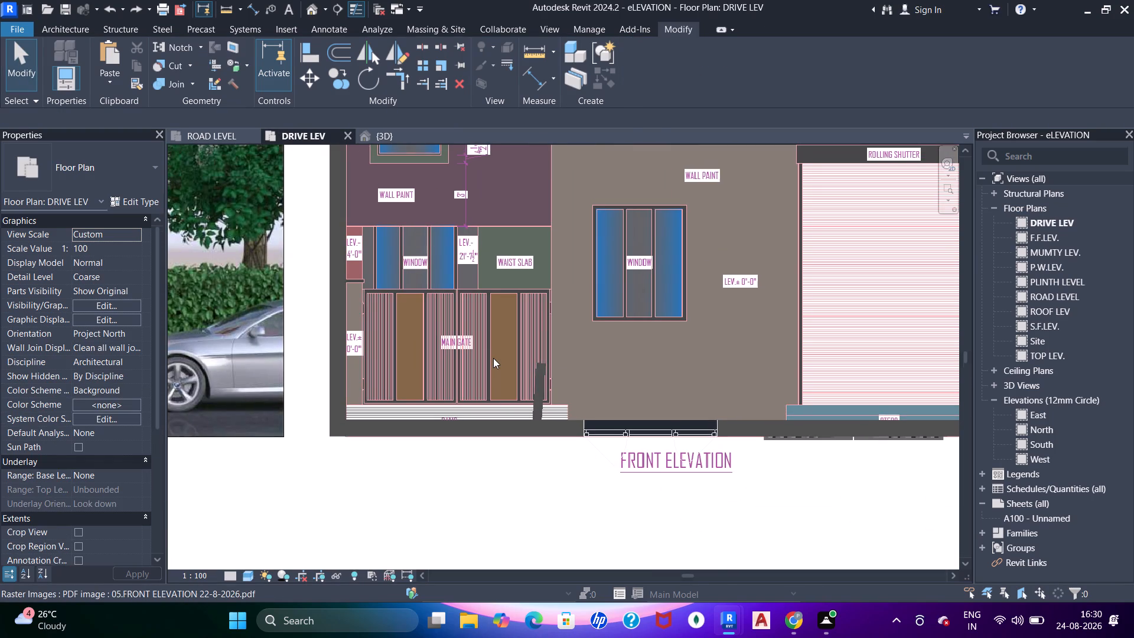
key("ctrl+z")
key("ctrl+z")
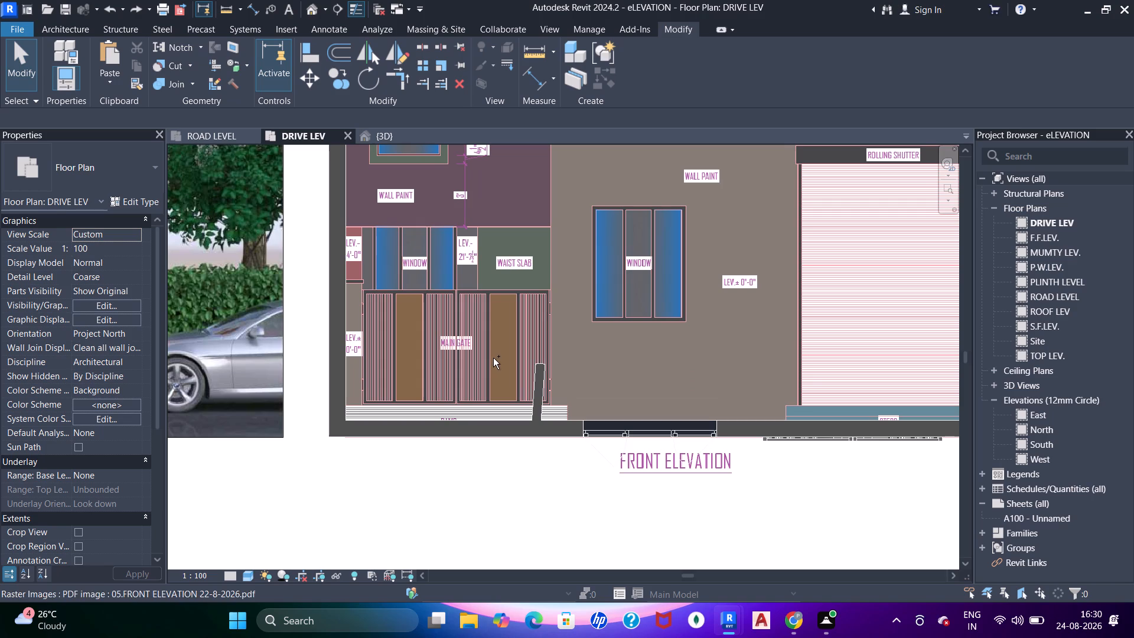
key("ctrl+z")
key("ctrl+z")
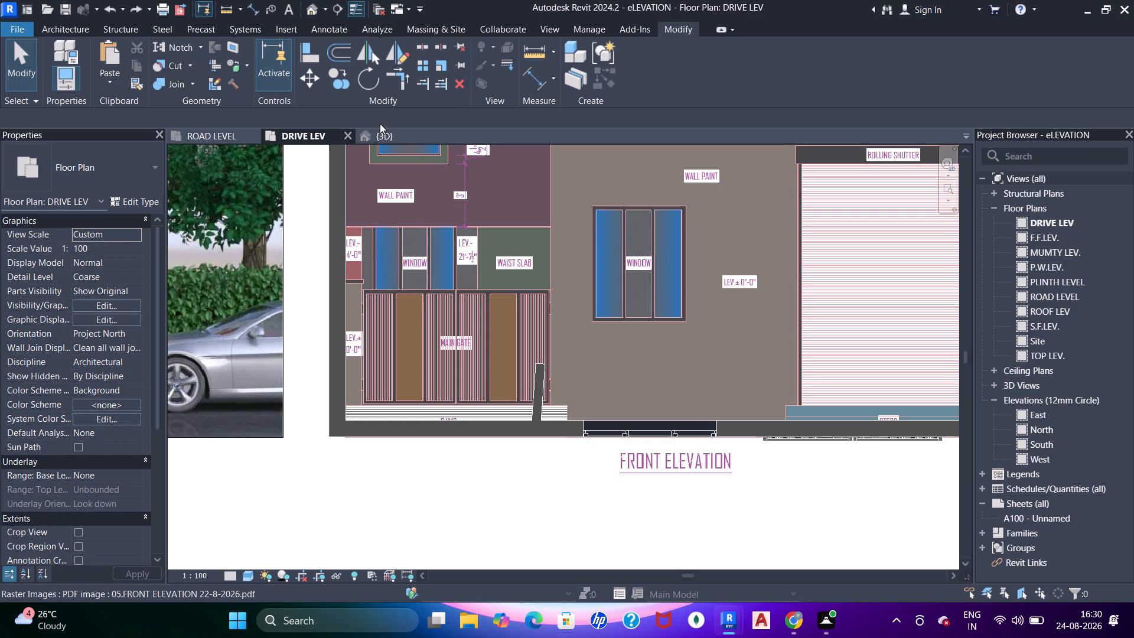
Undo two more edits in the 3D view, then redo the last one at the balcony ceiling lights.
left_click(384, 133)
scroll(485, 310, "down", 6)
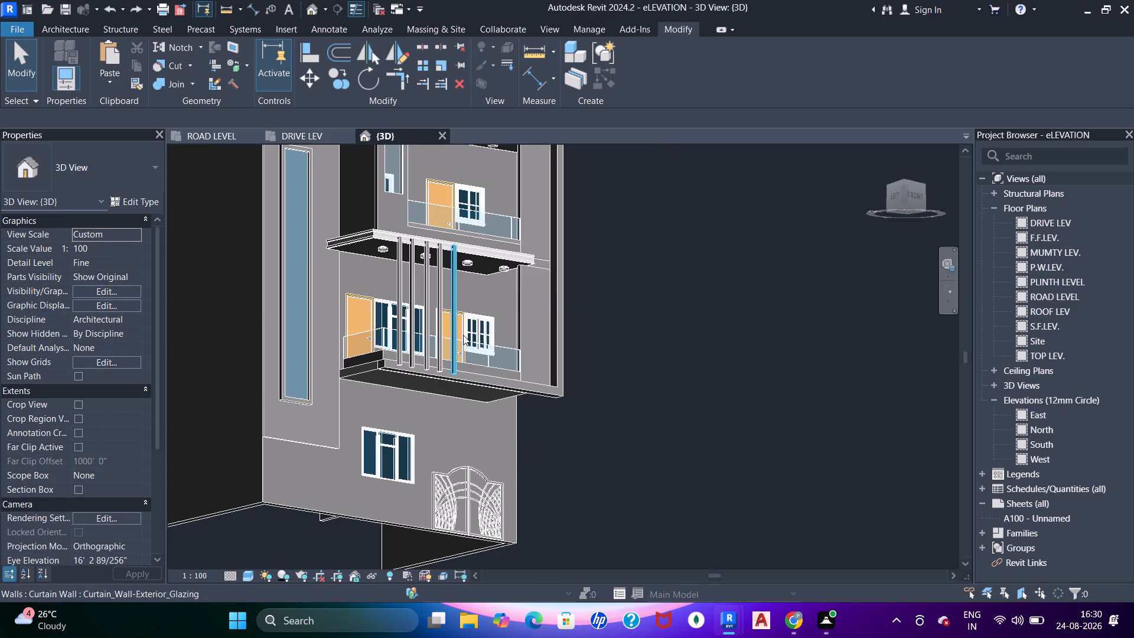
key("ctrl+z")
key("ctrl+z")
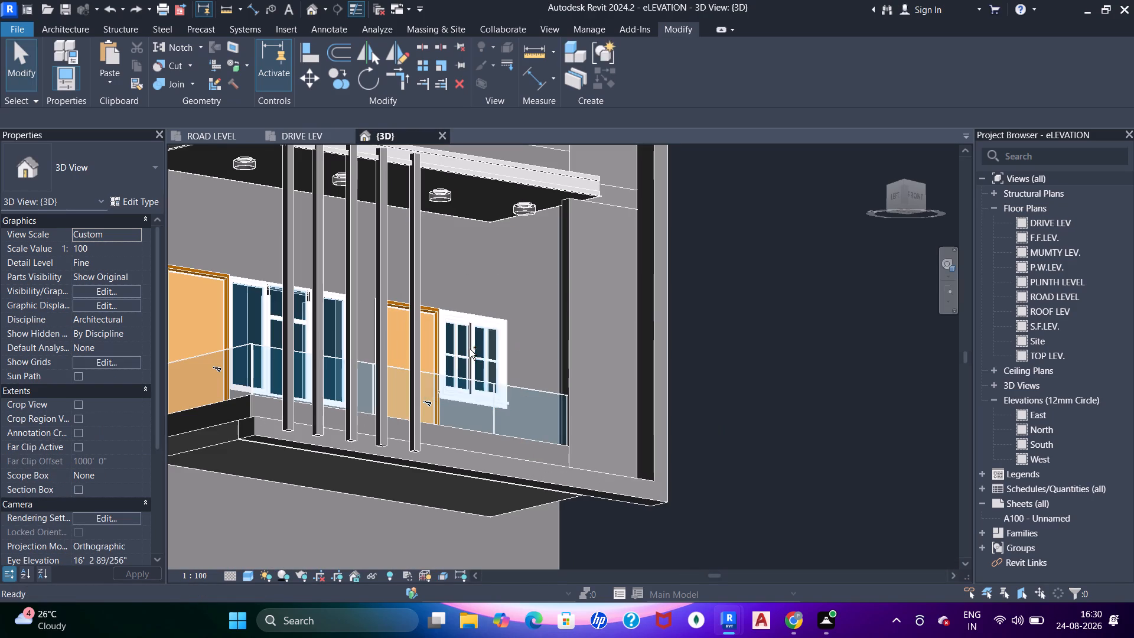
key("ctrl+y")
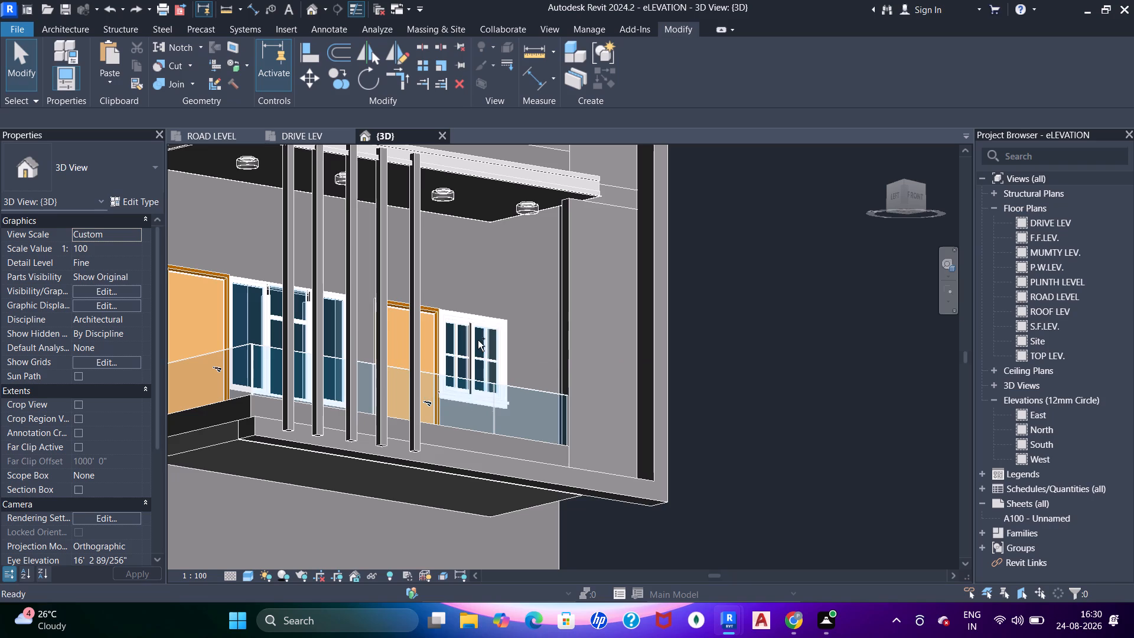
key("Escape")
Examine the ground-floor front in 3D, then the front elevation drawing and rendered facade in the DRIVE LEV plan.
scroll(480, 340, "down", 6)
middle_click_drag(292, 414, 477, 331)
middle_click_drag(464, 357, 449, 399, "shift")
middle_click_drag(468, 398, 481, 448, "shift")
scroll(504, 454, "up", 2)
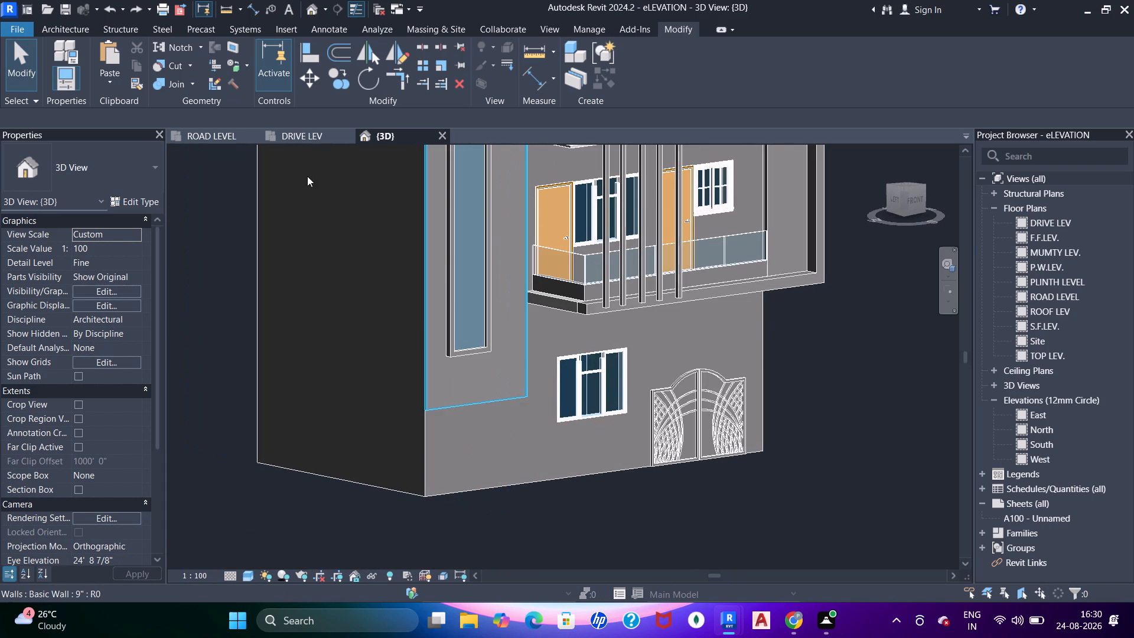
left_click(302, 138)
scroll(412, 286, "down", 4)
middle_click_drag(417, 263, 406, 324)
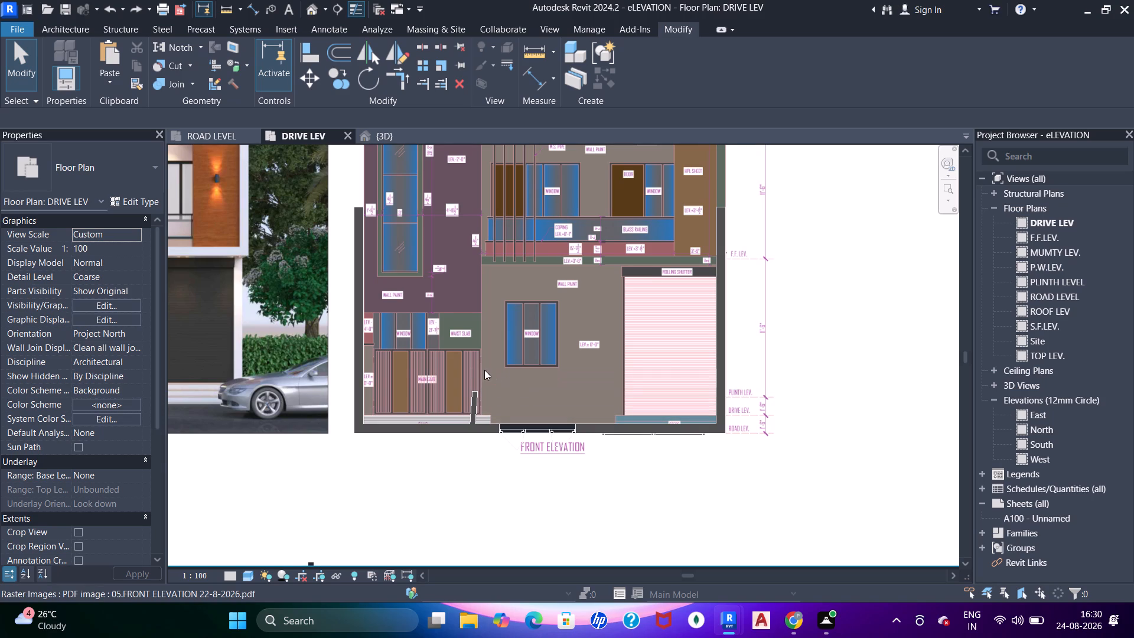
middle_click_drag(464, 315, 471, 347)
middle_click_drag(460, 393, 678, 372)
middle_click_drag(357, 369, 474, 369)
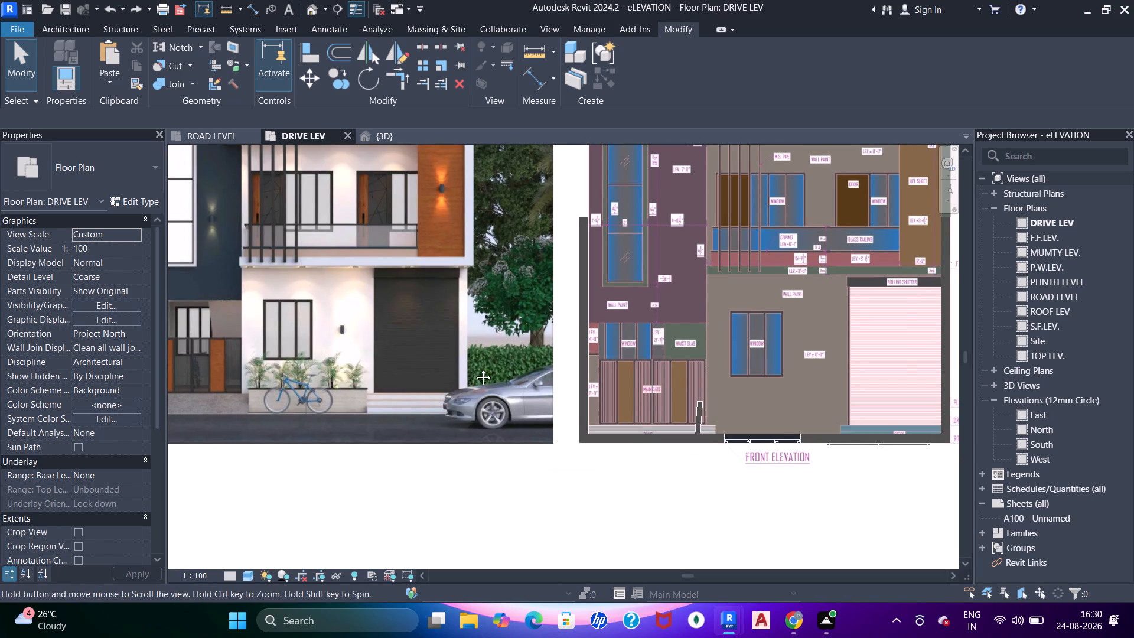
middle_click_drag(474, 369, 528, 366)
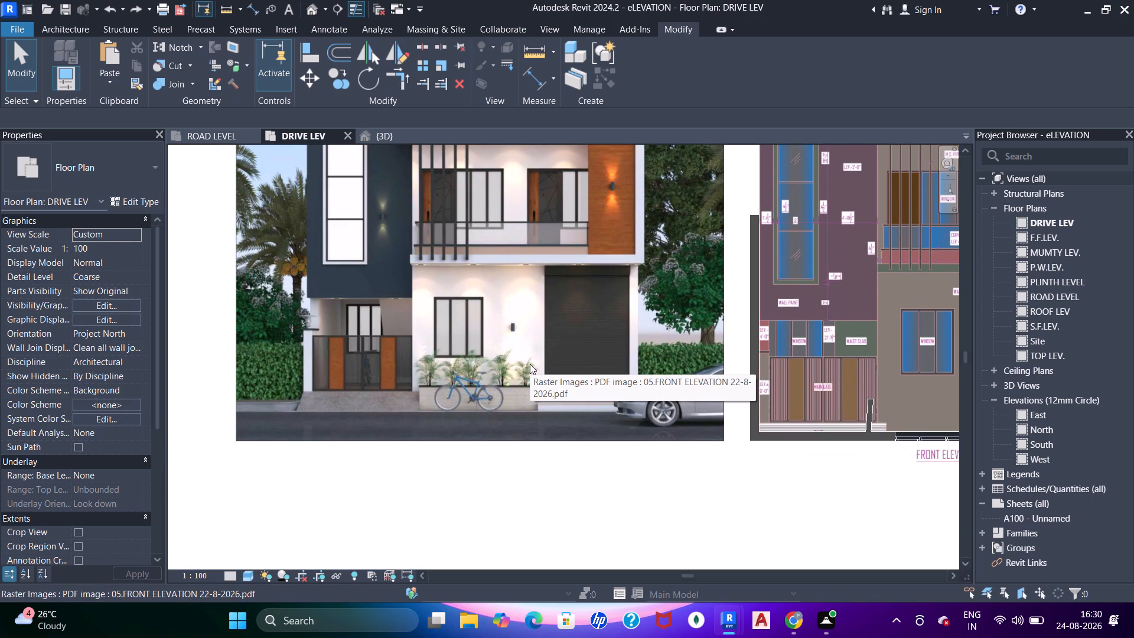
middle_click_drag(478, 363, 462, 363)
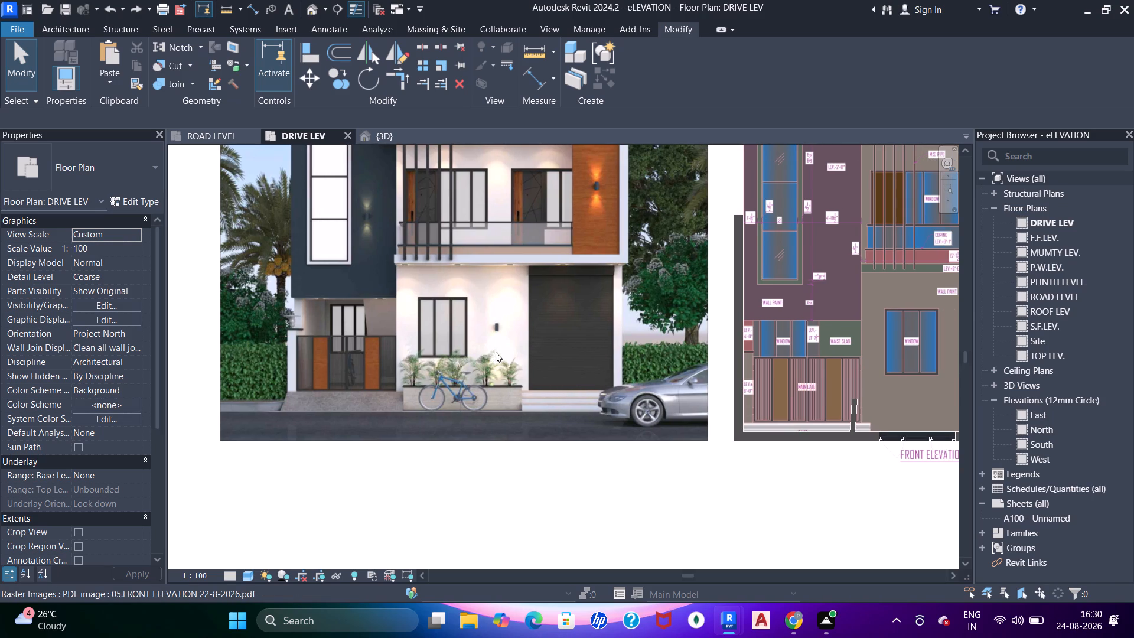
Compare the 3D model's balcony, window and gate area with the rendered facade image in the DRIVE LEV plan.
left_click(382, 136)
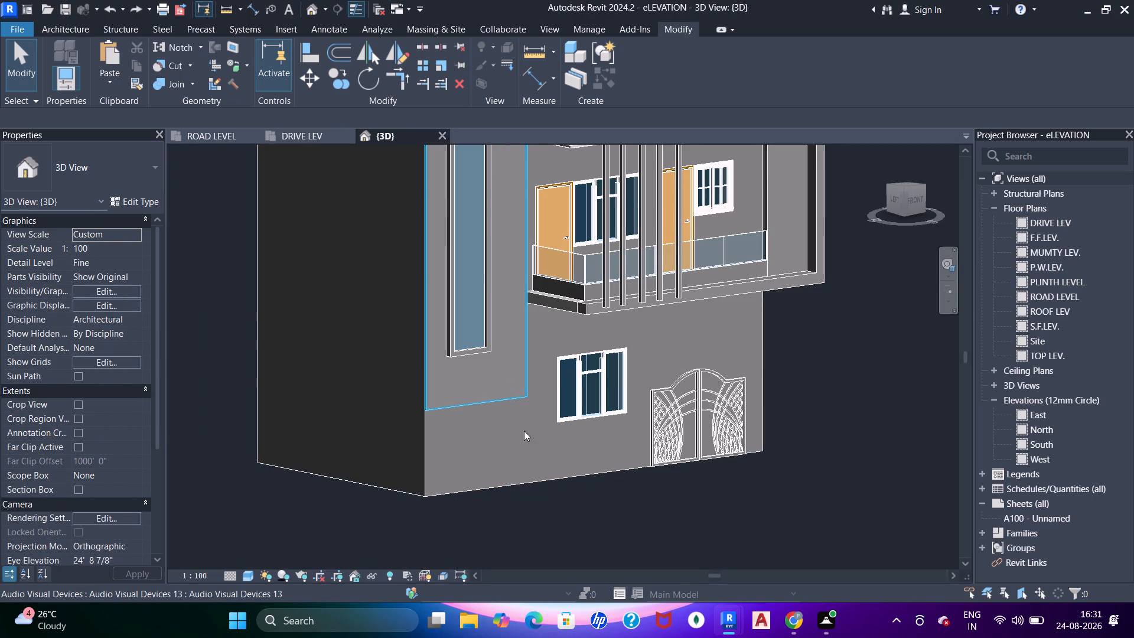
left_click(301, 138)
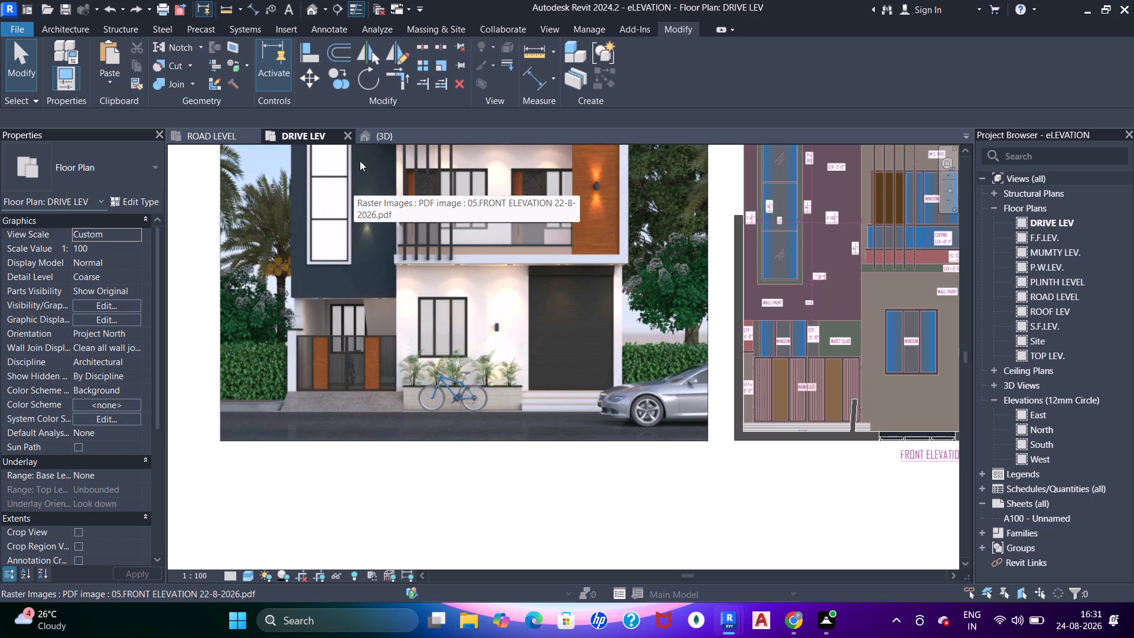
left_click(369, 139)
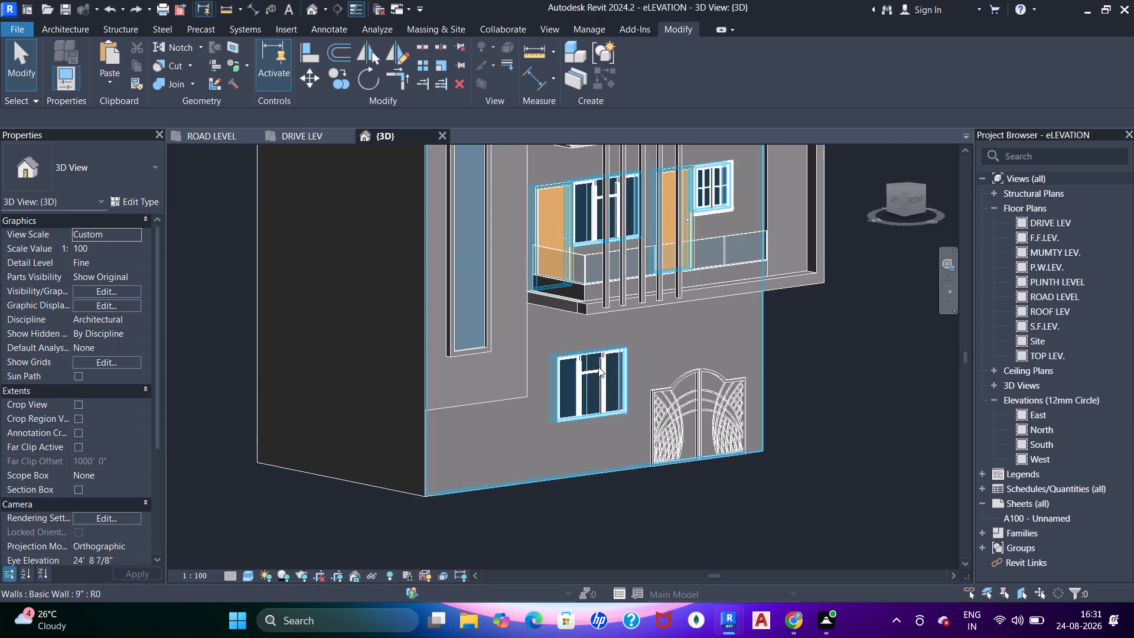
left_click(311, 135)
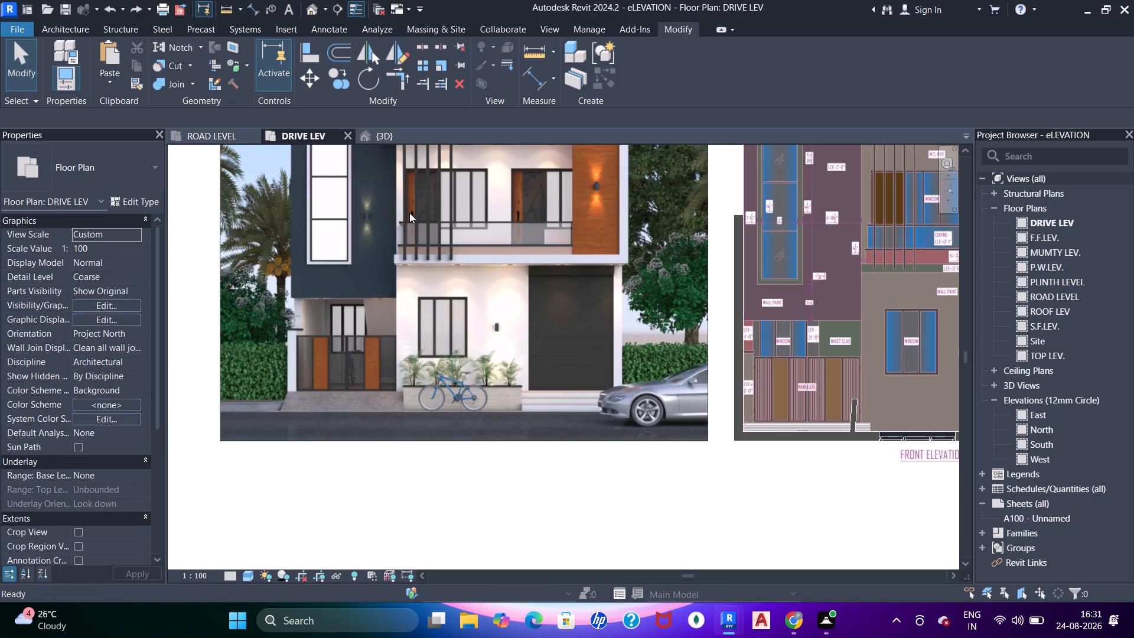
left_click(394, 135)
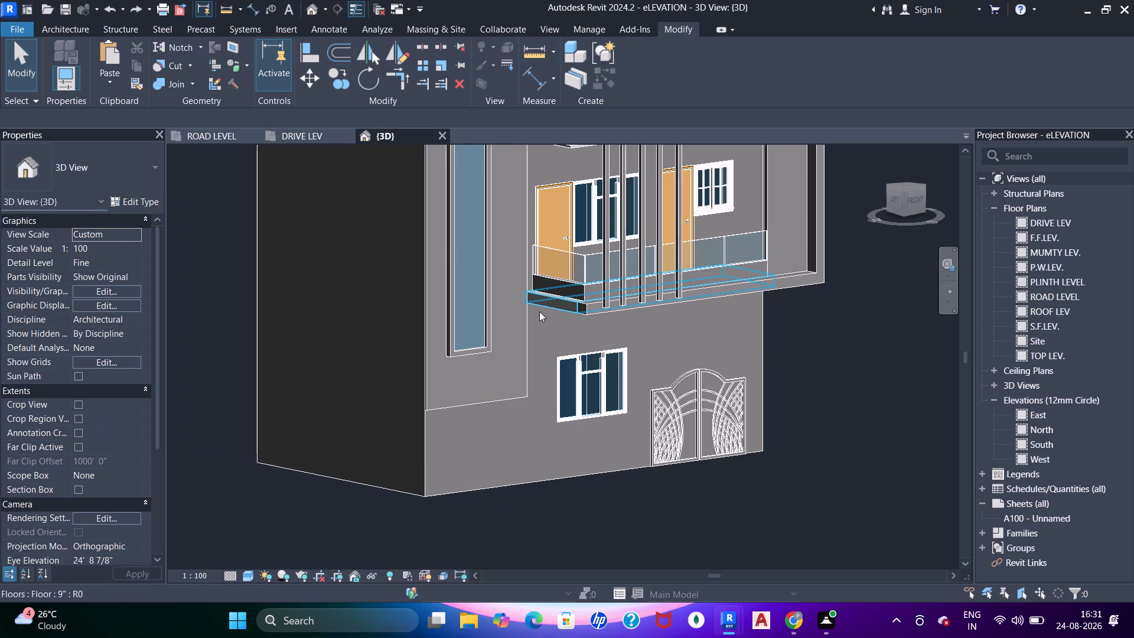
left_click(303, 131)
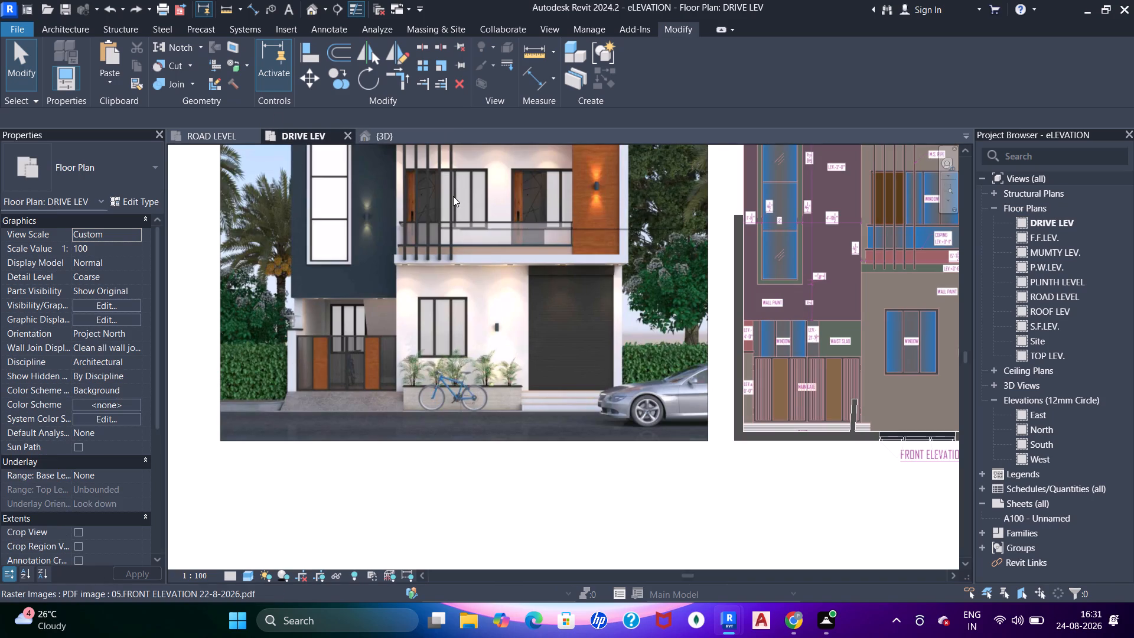
left_click(395, 139)
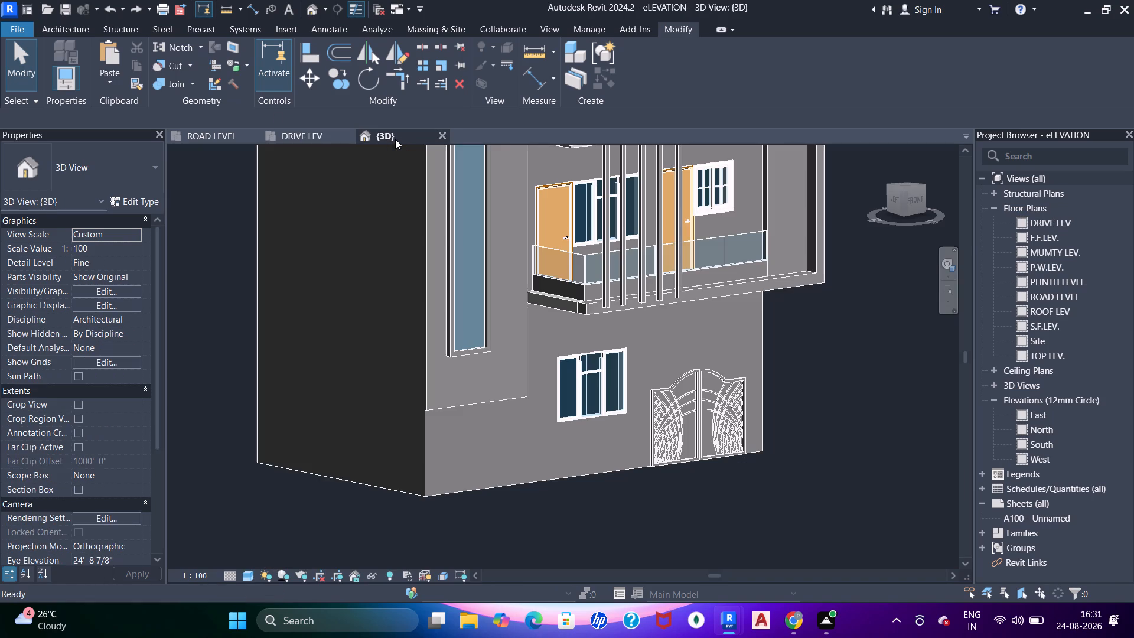
left_click(317, 138)
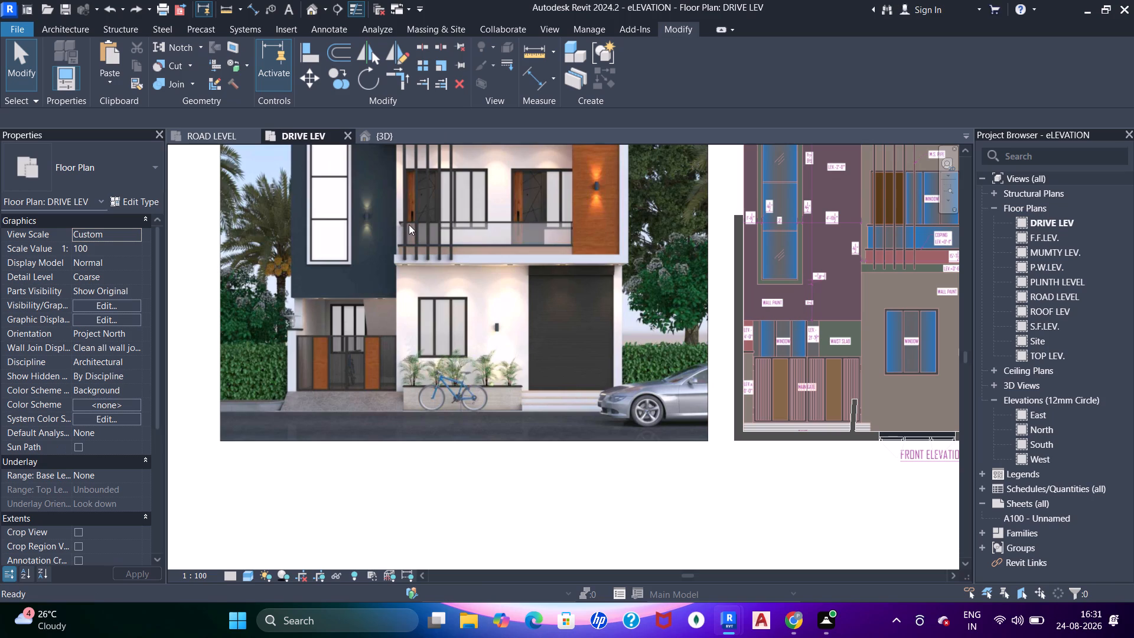
left_click(386, 142)
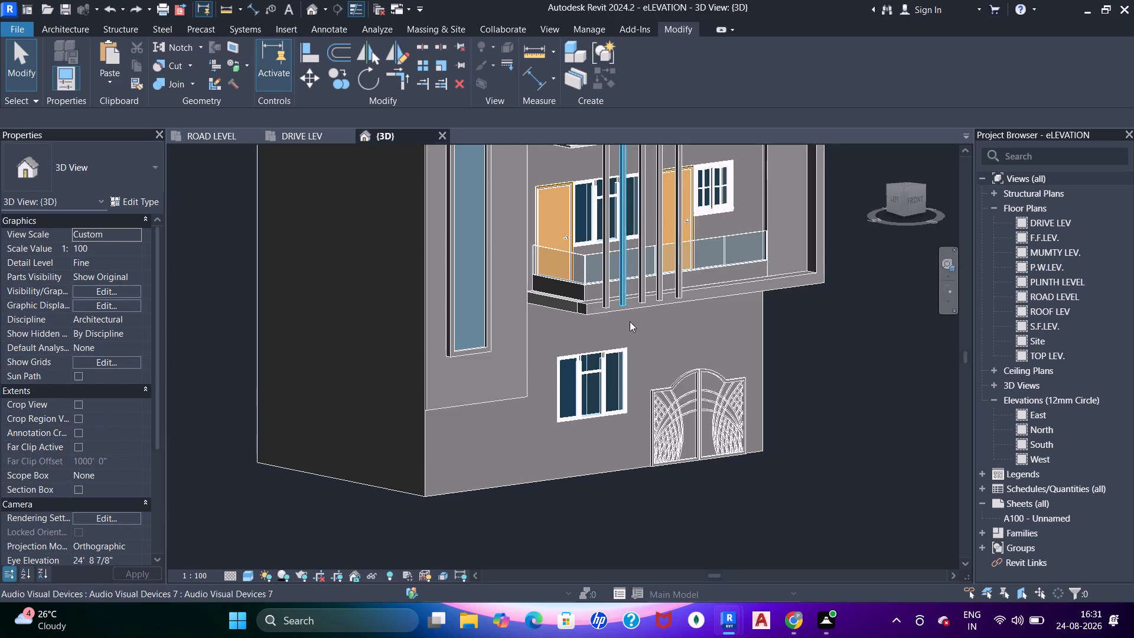
key("Escape")
key("Escape")
key("Escape")
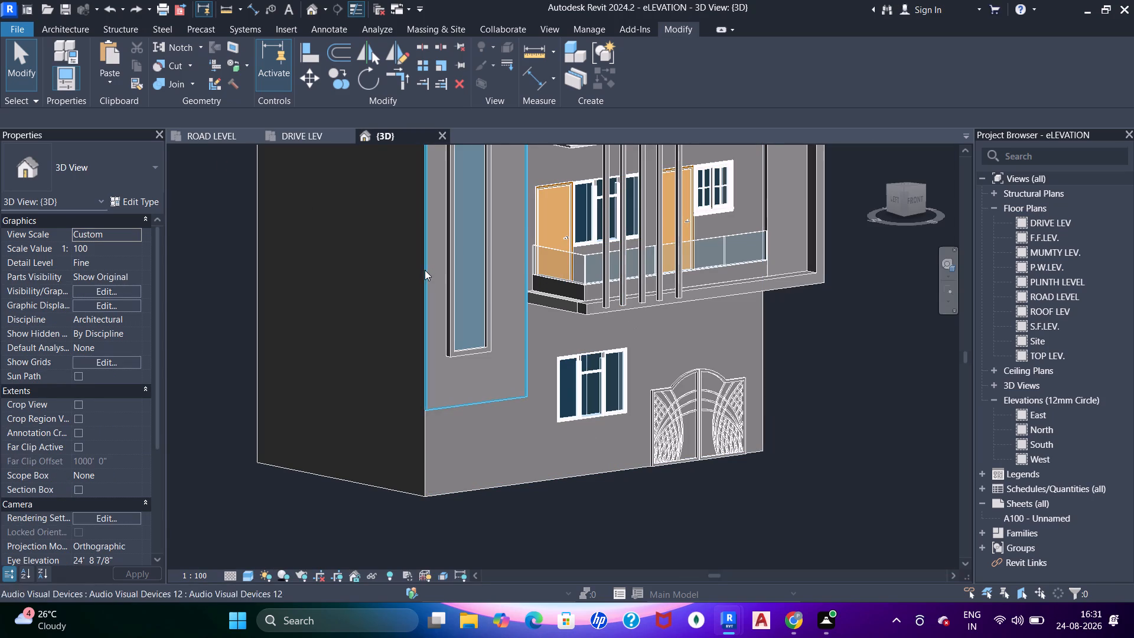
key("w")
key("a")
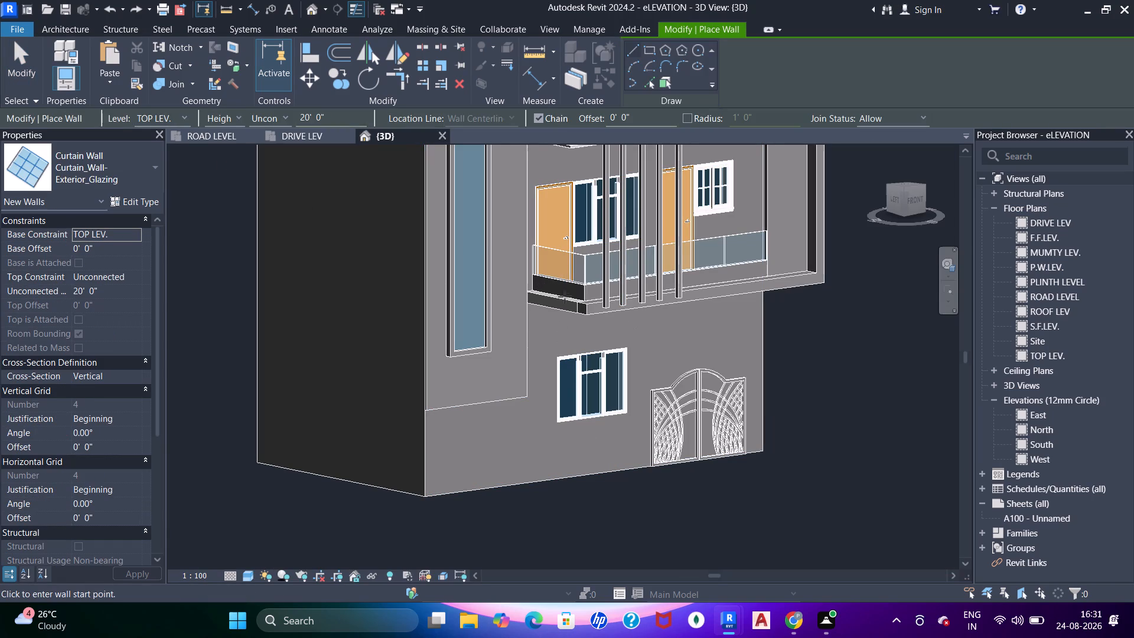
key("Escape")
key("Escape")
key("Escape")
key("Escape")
Copy the short 5" wall at the end of the first-floor balcony and paste it aligned to ROAD LEVEL.
left_click(566, 290)
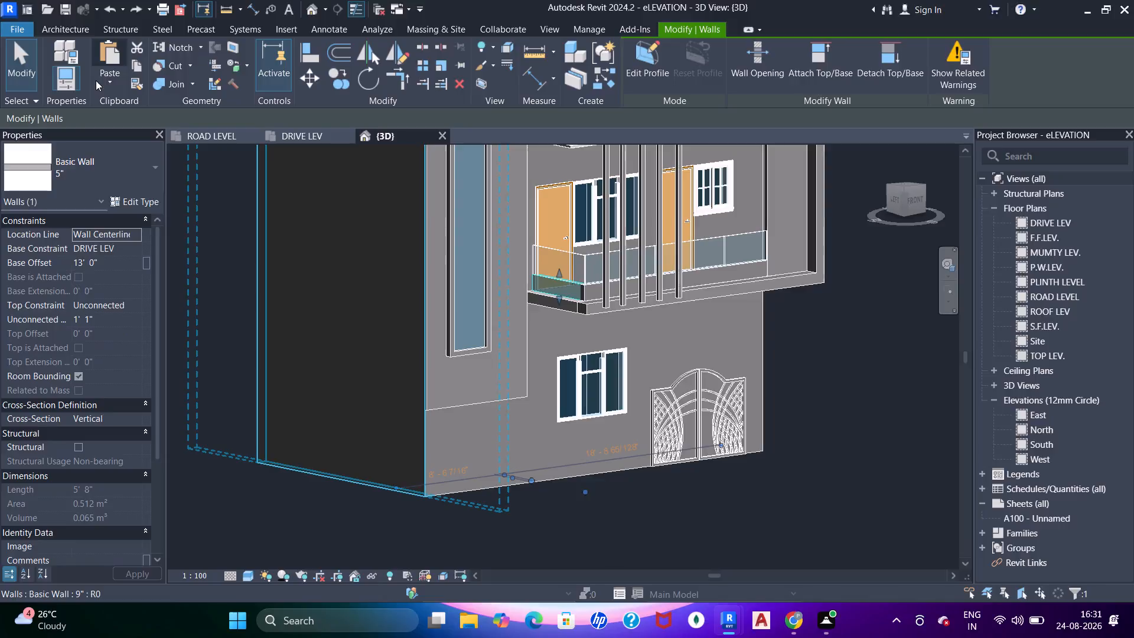
left_click(129, 67)
left_click(118, 88)
left_click(136, 132)
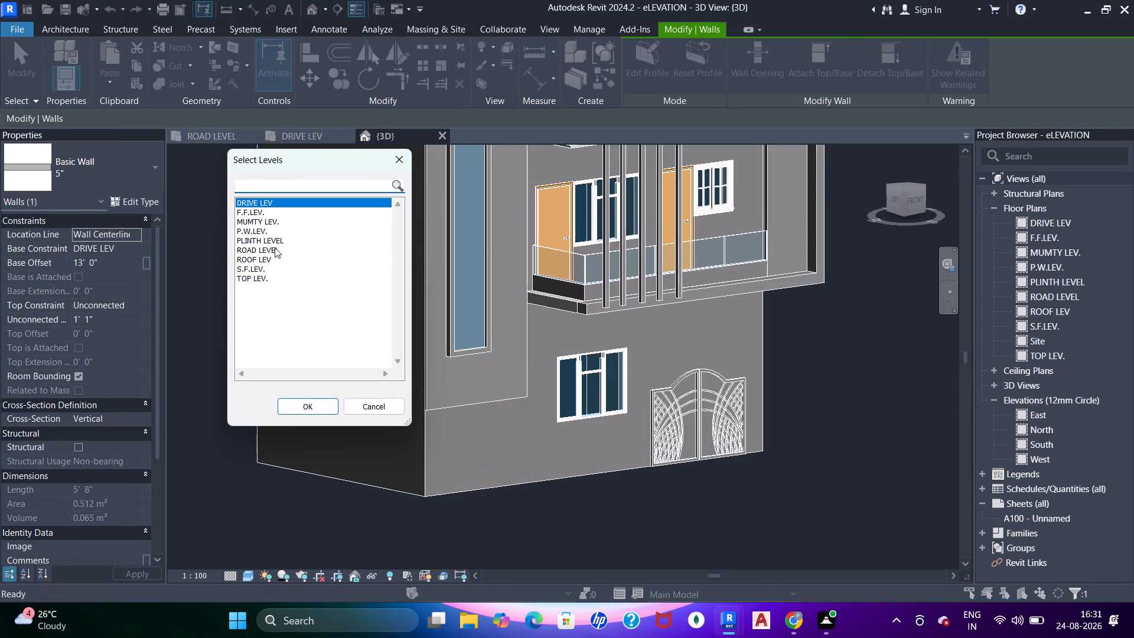
left_click(279, 253)
left_click(304, 410)
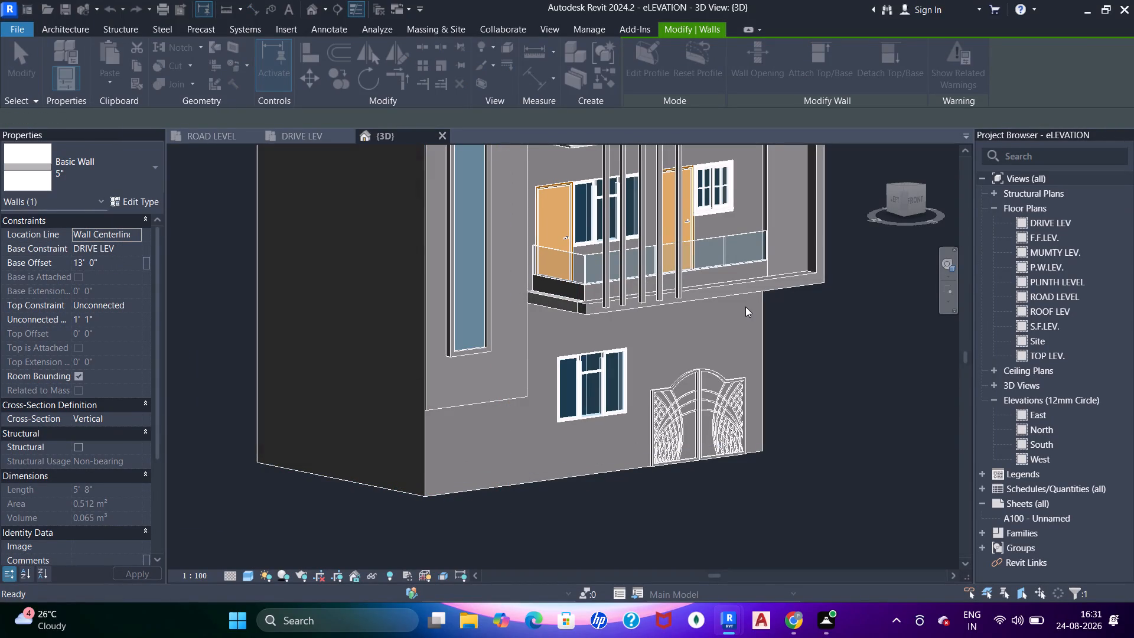
key("Escape")
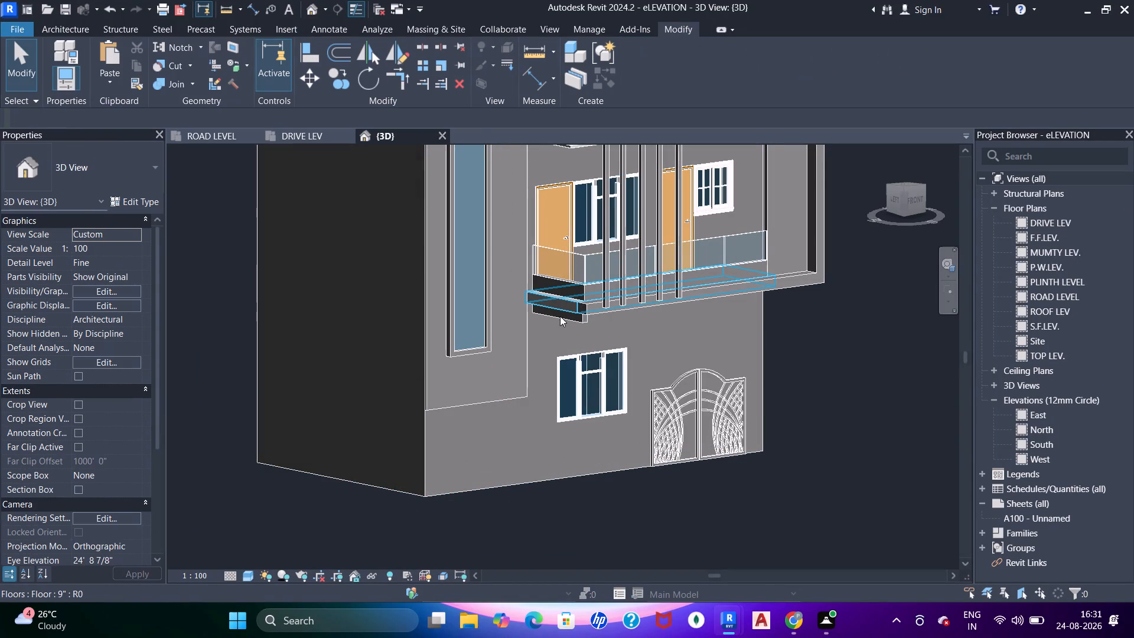
Stretch the base of the pasted 5" wall under the balcony down to ground, at base offset 1' 6" and height 12' 7".
left_click(560, 316)
middle_click_drag(581, 322, 588, 275, "shift")
key("Escape")
left_click(584, 307)
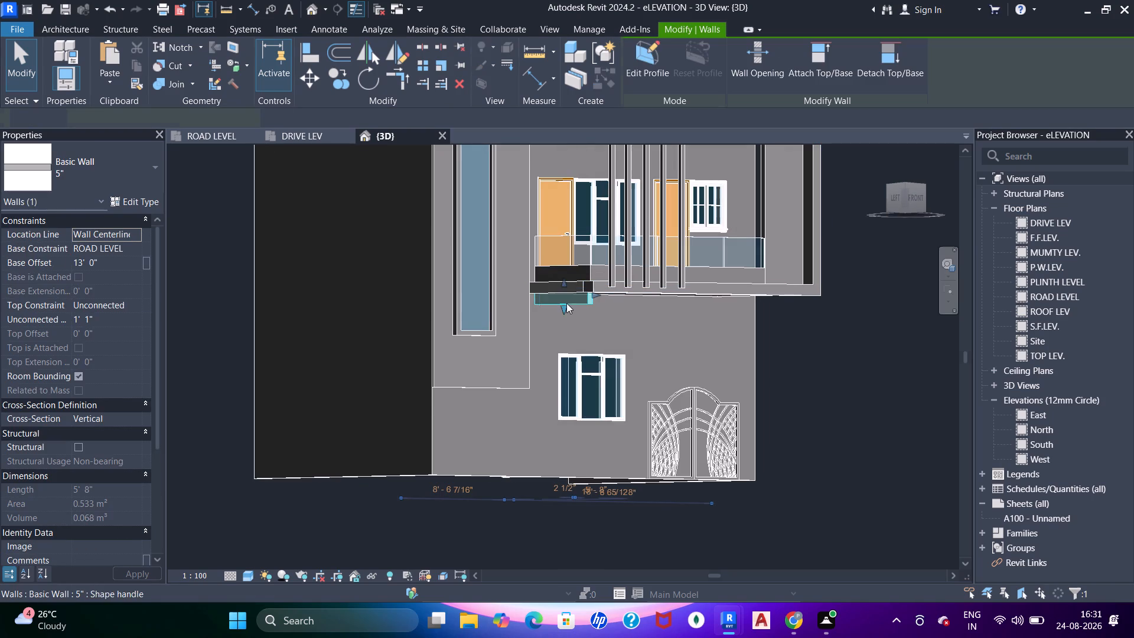
left_click_drag(564, 301, 568, 471)
key("Escape")
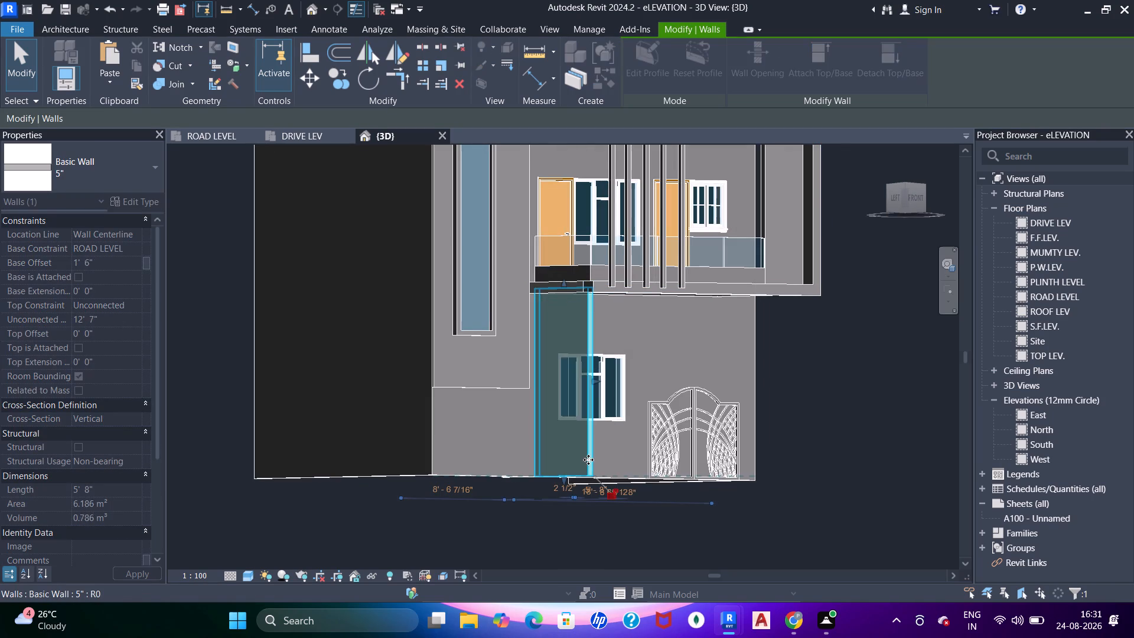
Examine the extended 5" side wall beneath the balcony from the front, the gate side and the opposite side.
middle_click_drag(654, 470, 594, 540, "shift")
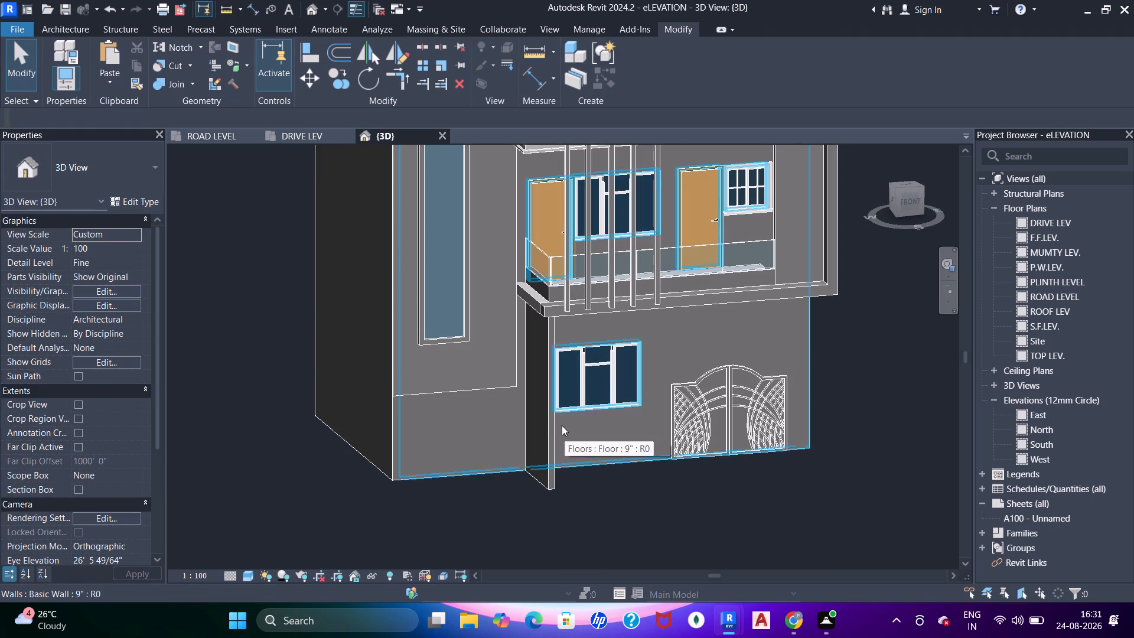
left_click(550, 416)
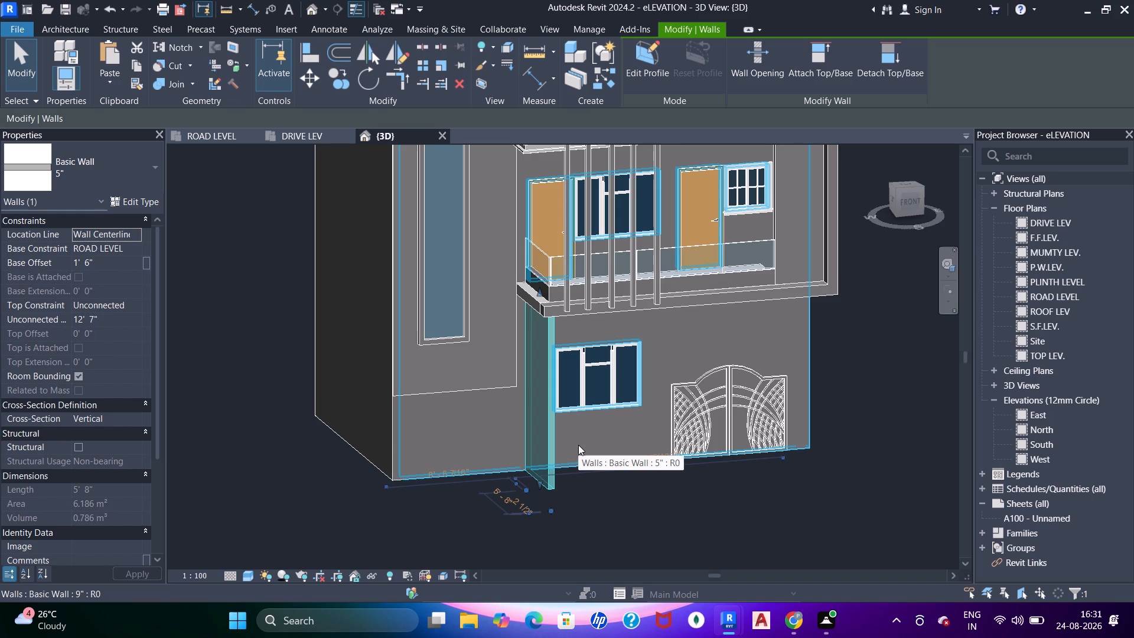
middle_click_drag(598, 450, 545, 374, "shift")
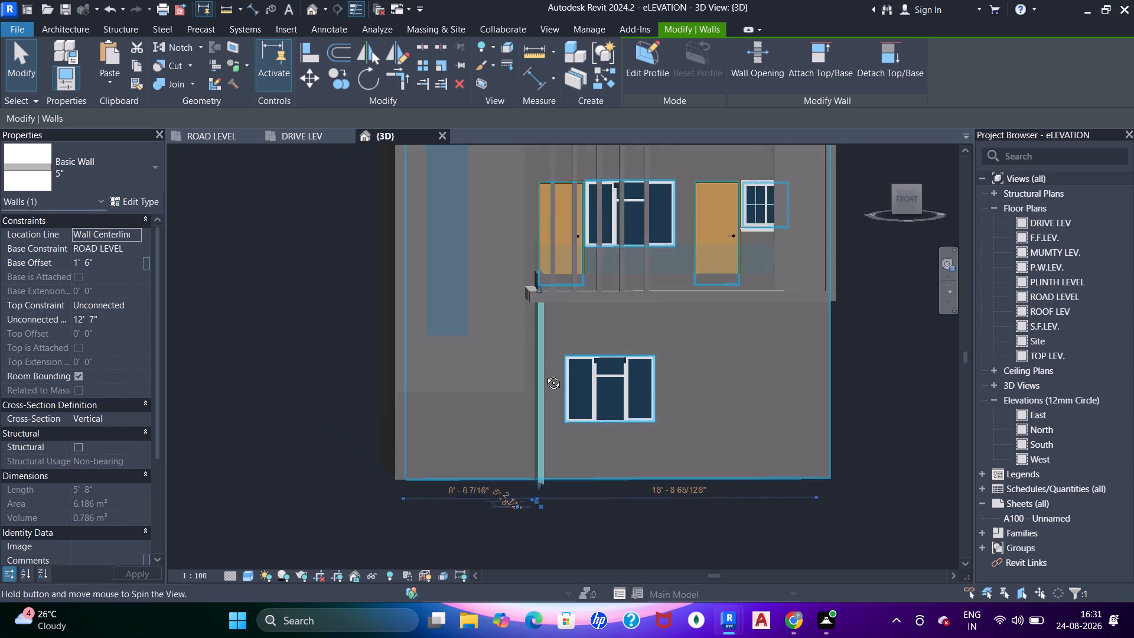
middle_click_drag(545, 374, 487, 252, "shift")
middle_click_drag(618, 198, 561, 325, "shift")
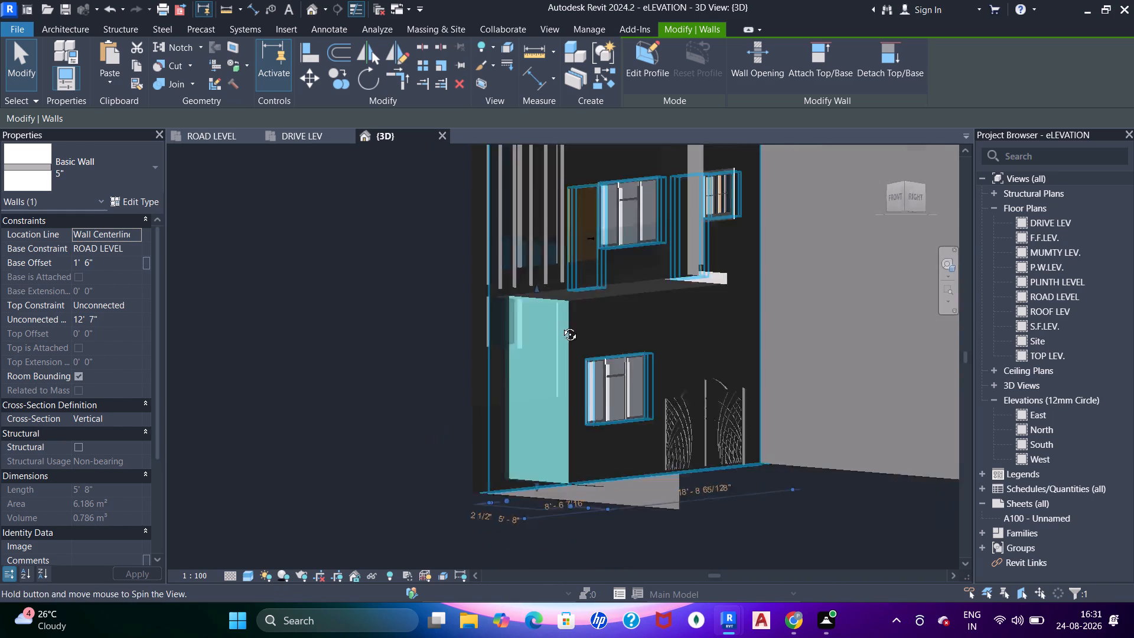
middle_click_drag(561, 325, 547, 341, "shift")
scroll(579, 309, "down", 3)
middle_click_drag(575, 304, 571, 405, "shift")
scroll(630, 389, "up", 5)
middle_click_drag(629, 385, 574, 325, "shift")
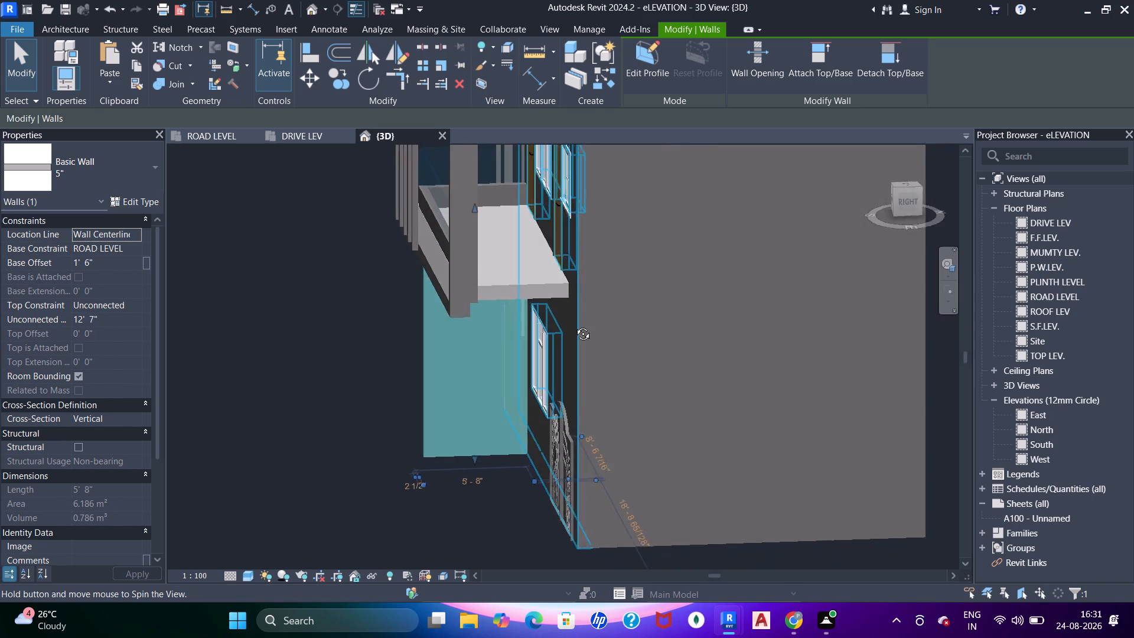
middle_click_drag(574, 325, 574, 311, "shift")
scroll(503, 282, "down", 5)
middle_click_drag(426, 362, 677, 315, "shift")
key("Escape")
middle_click_drag(465, 356, 494, 390, "shift")
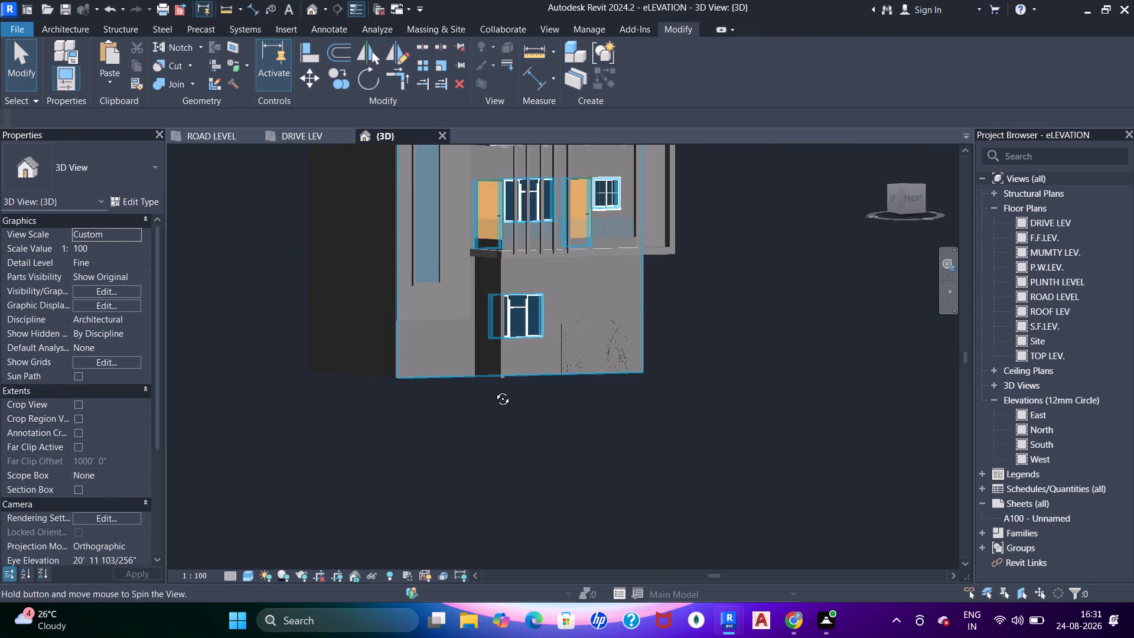
middle_click_drag(494, 390, 496, 403, "shift")
scroll(495, 341, "up", 2)
left_click(495, 341)
middle_click_drag(506, 346, 506, 390)
scroll(511, 422, "up", 1)
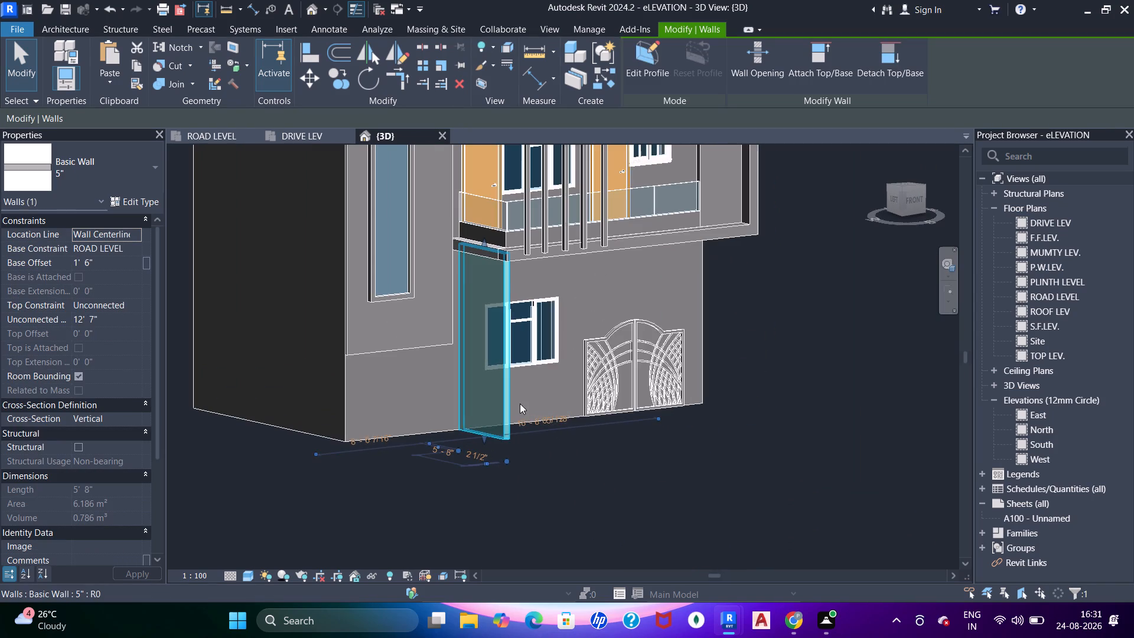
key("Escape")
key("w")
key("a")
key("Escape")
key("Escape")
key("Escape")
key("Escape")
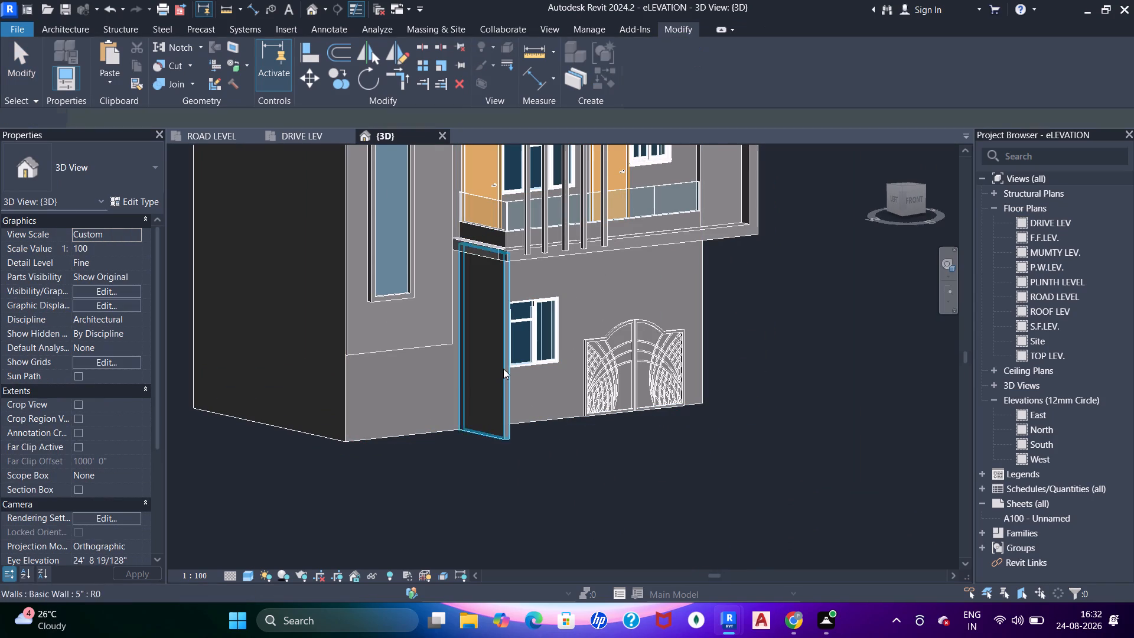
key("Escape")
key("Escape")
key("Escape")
Draw a matching 5" wall on ROAD LEVEL across the ground-floor front, starting from the side wall's outer base corner, about 14' long.
left_click(504, 366)
left_click(611, 71)
scroll(534, 523, "up", 4)
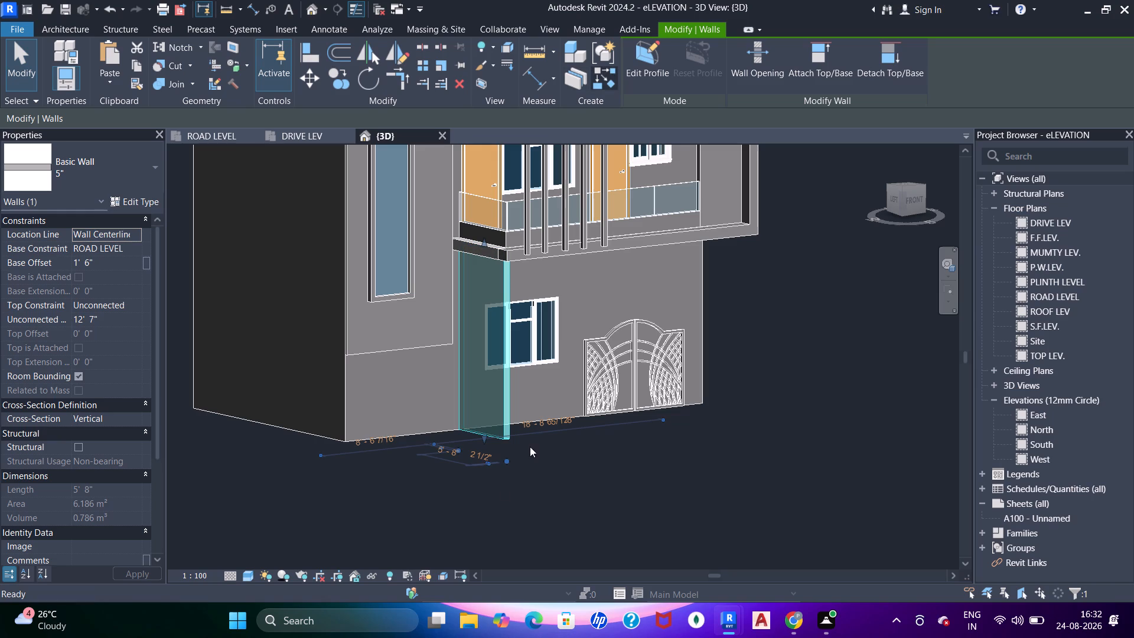
scroll(536, 431, "up", 3)
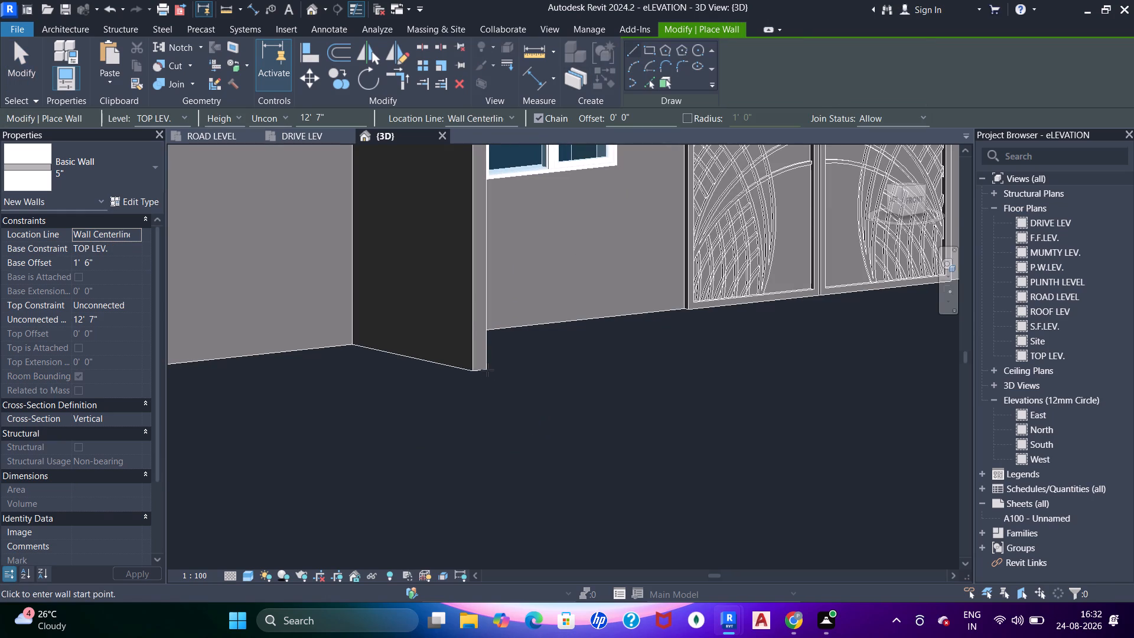
left_click(487, 369)
scroll(509, 355, "down", 4)
middle_click_drag(506, 370, 396, 516)
key("Escape")
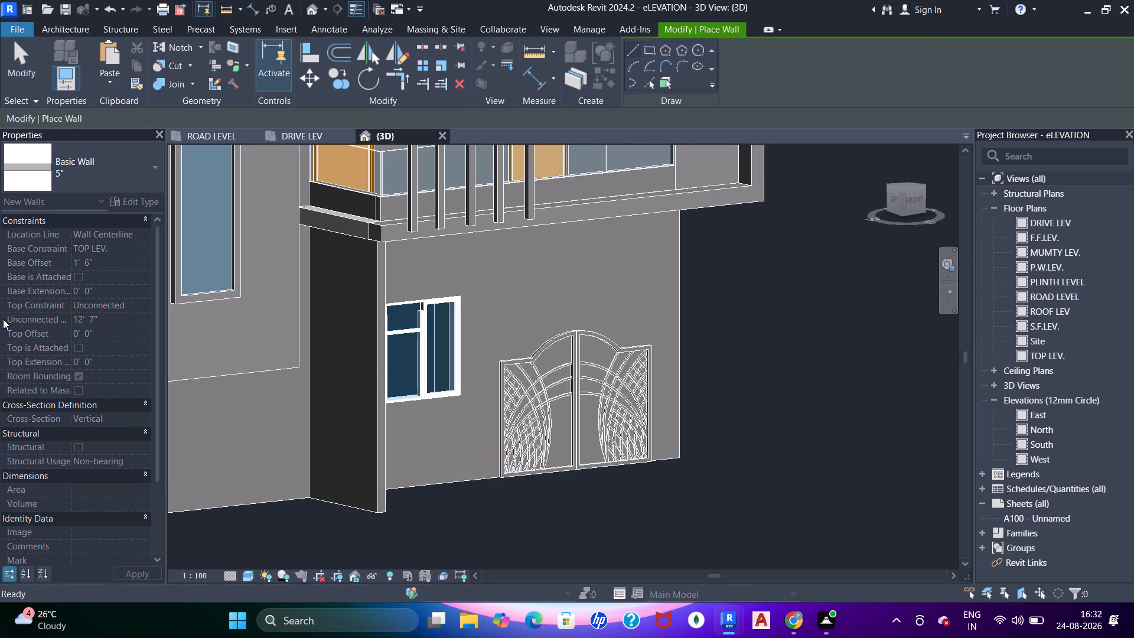
left_click(139, 248)
scroll(86, 286, "up", 5)
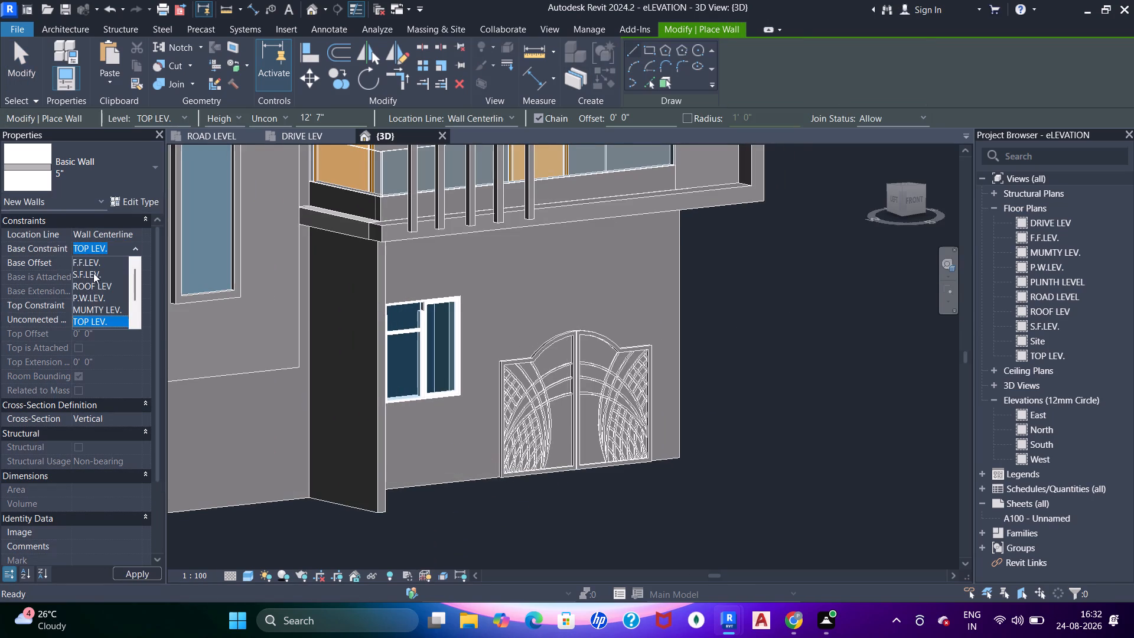
scroll(96, 265, "up", 2)
left_click(95, 263)
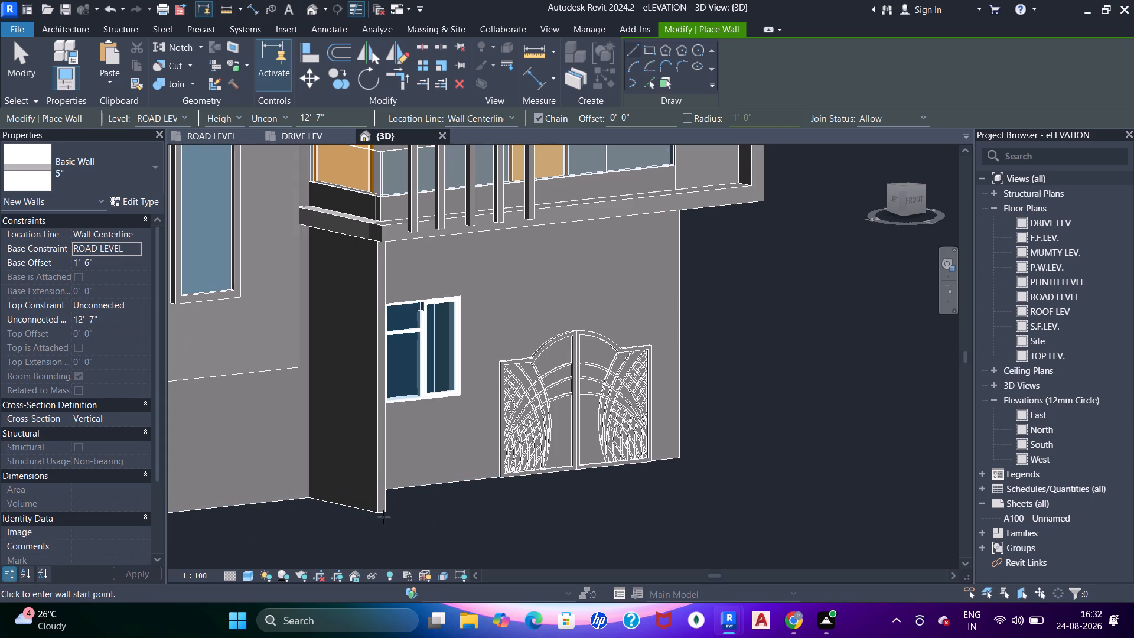
left_click(388, 510)
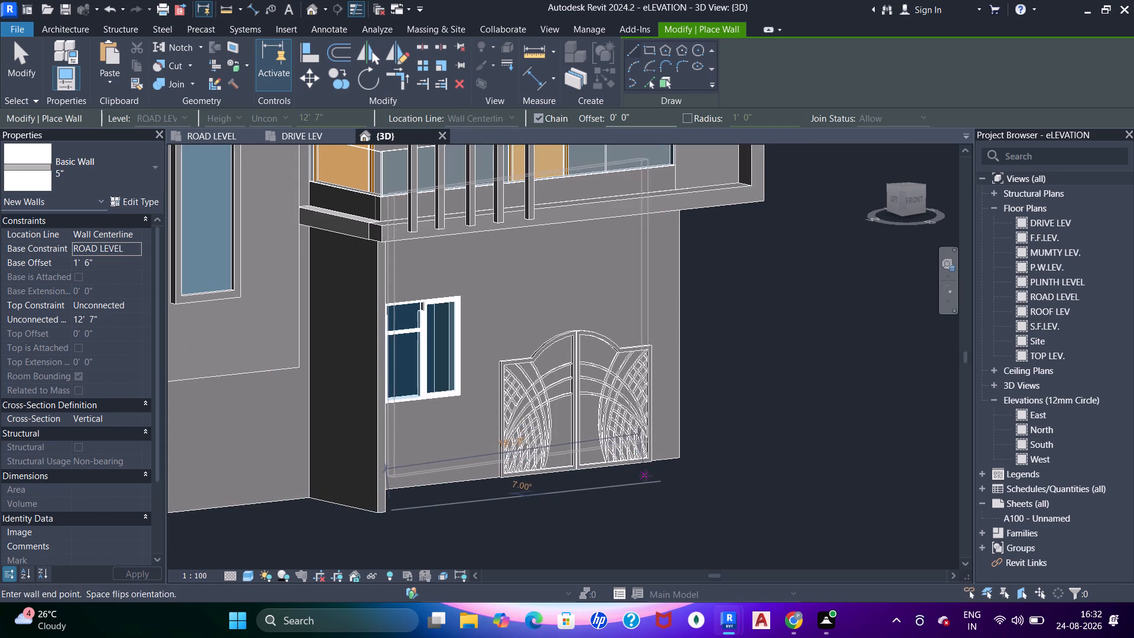
left_click(666, 486)
key("Escape")
key("Escape")
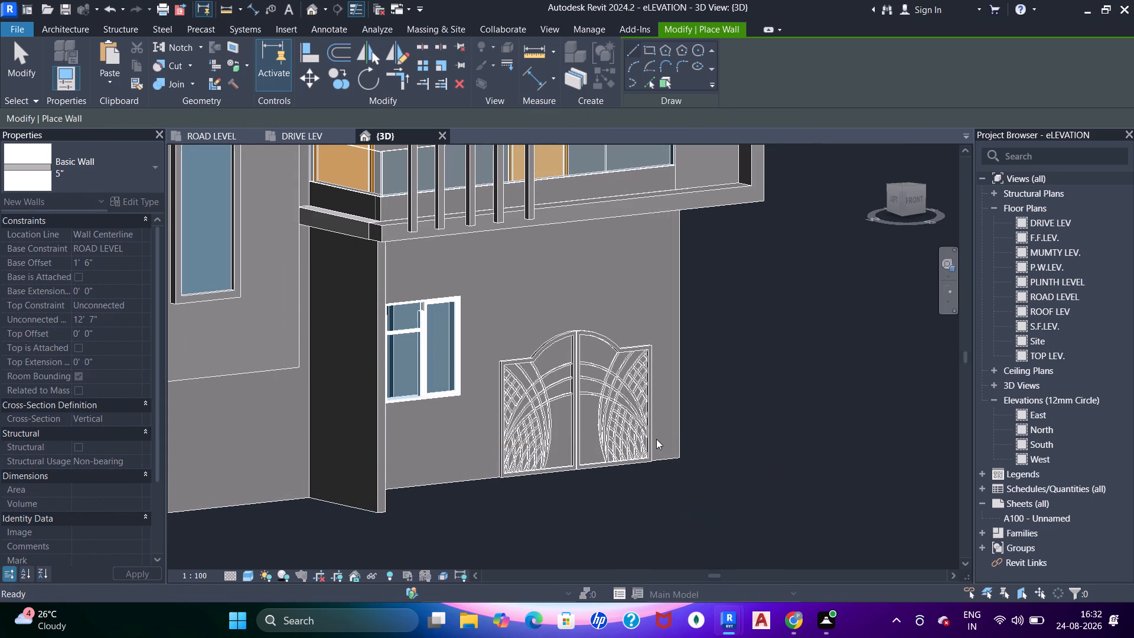
key("Escape")
scroll(656, 436, "down", 11)
key("Escape")
key("Escape")
Align the new front wall with the outer end of the 5" side wall beneath the balcony.
middle_click_drag(673, 447, 395, 452, "shift")
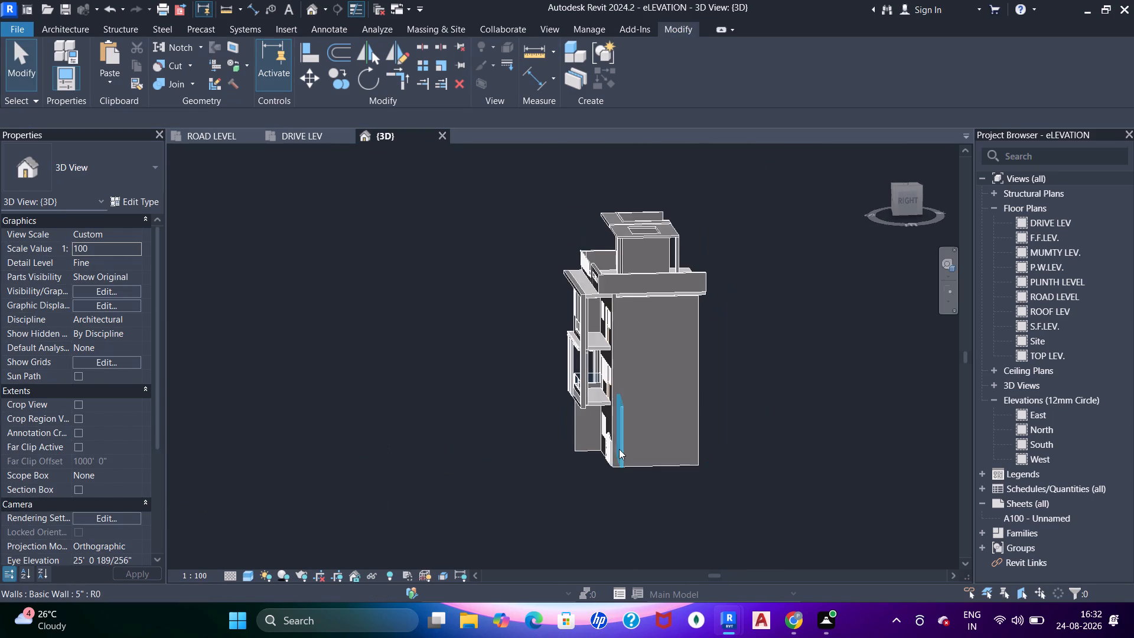
scroll(614, 438, "up", 8)
key("a")
key("a")
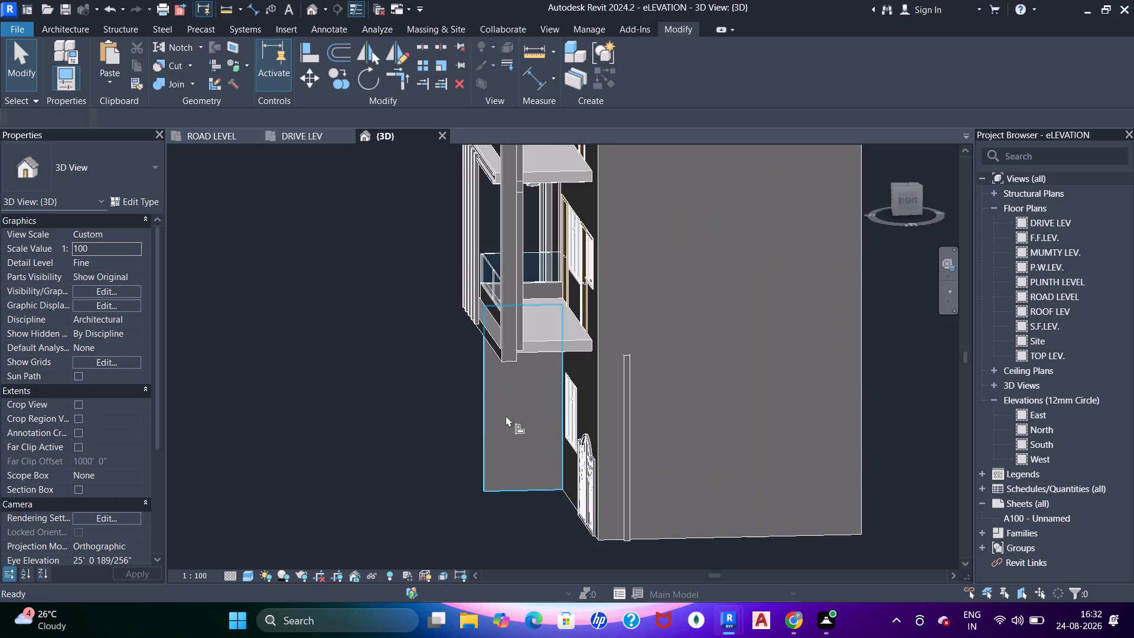
key("a")
key("a")
scroll(483, 416, "up", 1, "shift")
middle_click_drag(483, 419, 504, 429, "shift")
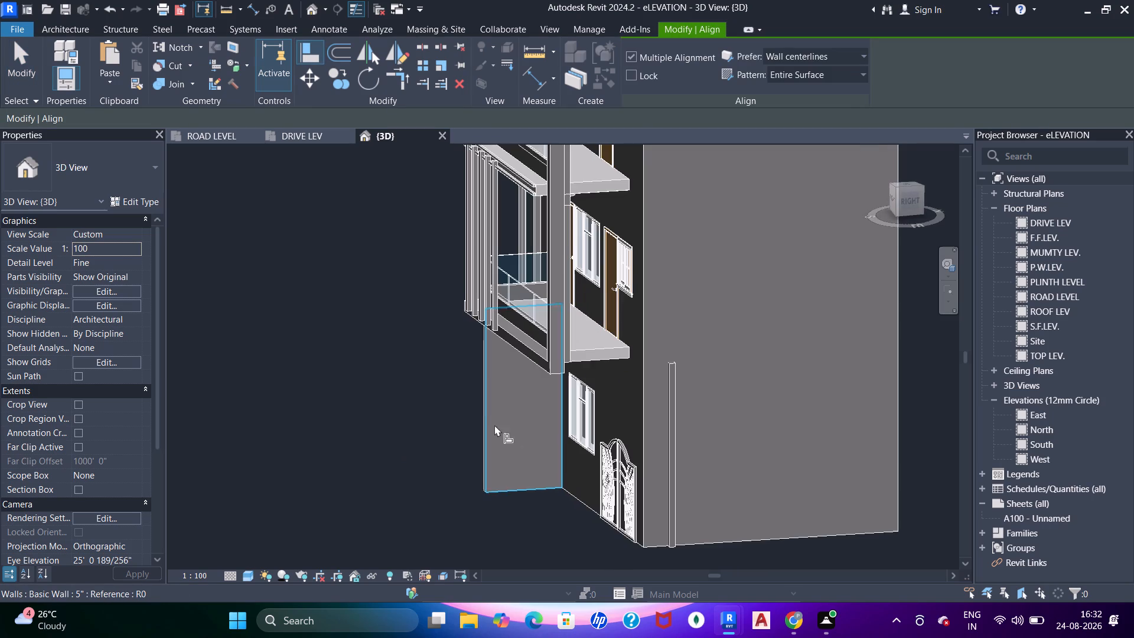
left_click(486, 413)
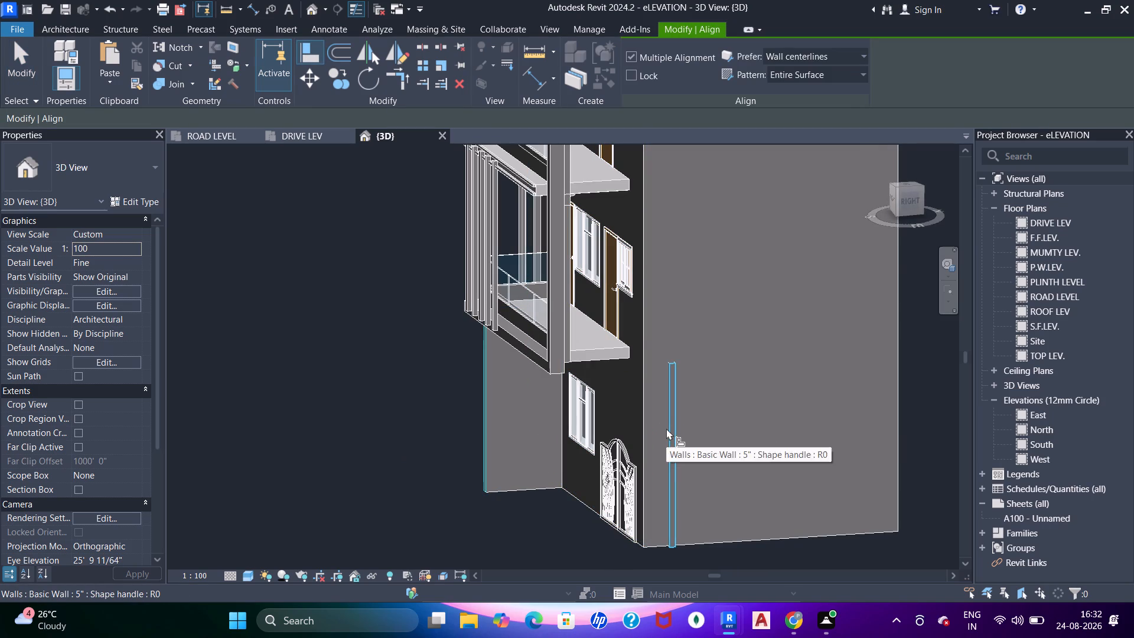
key("Tab")
left_click(666, 428)
key("Escape")
scroll(502, 448, "down", 4)
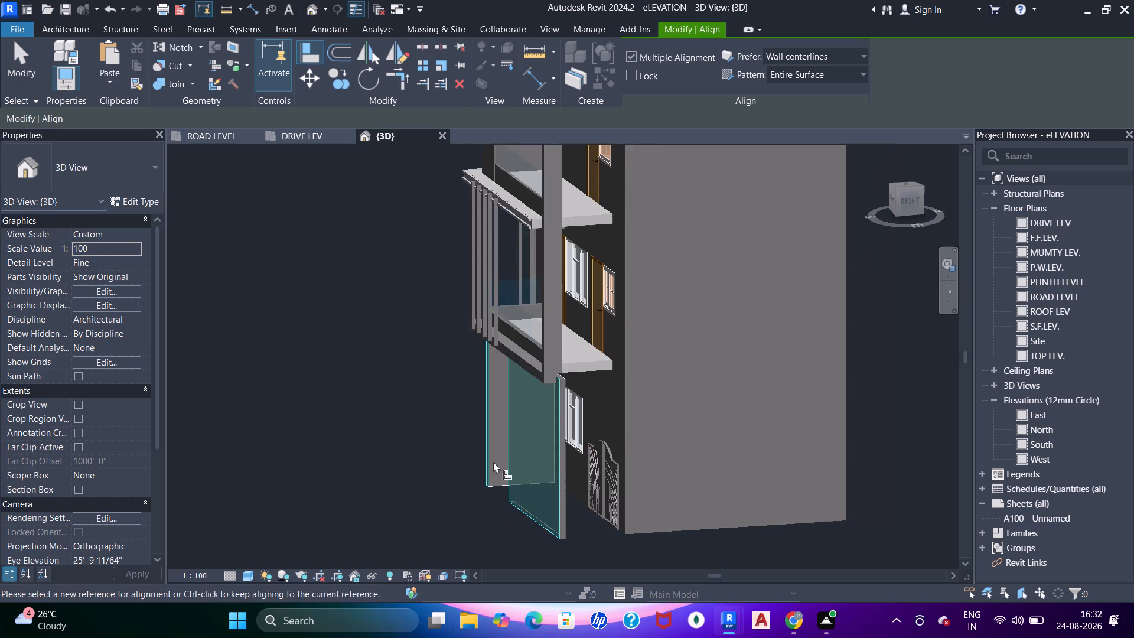
middle_click_drag(436, 482, 612, 483, "shift")
key("shift+Escape")
middle_click_drag(603, 487, 656, 504, "shift")
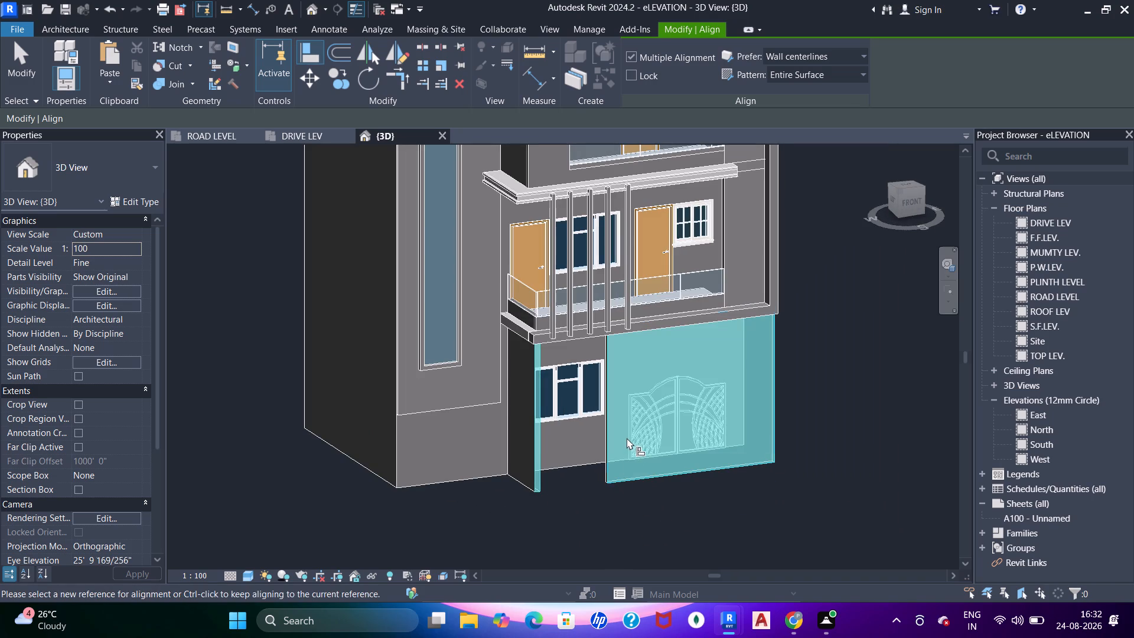
key("Escape")
After checking the rendered facade in DRIVE LEV, stretch the front wall's window-side end to the side wall, about 19' 11" long.
middle_click_drag(641, 414, 660, 346, "shift")
middle_click_drag(660, 358, 643, 403)
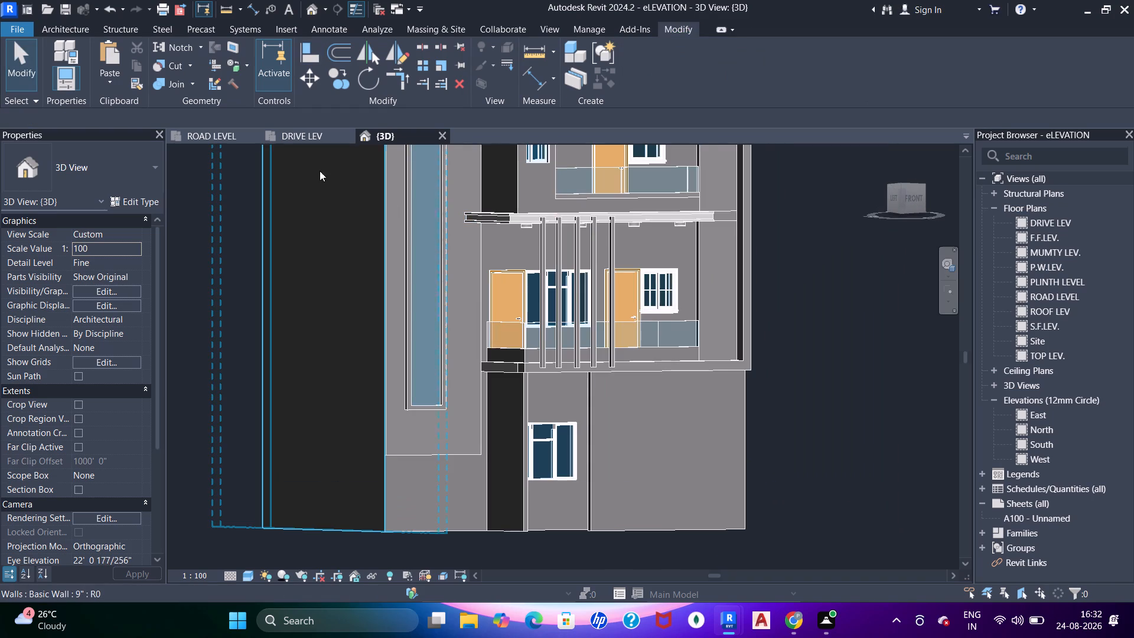
left_click(295, 129)
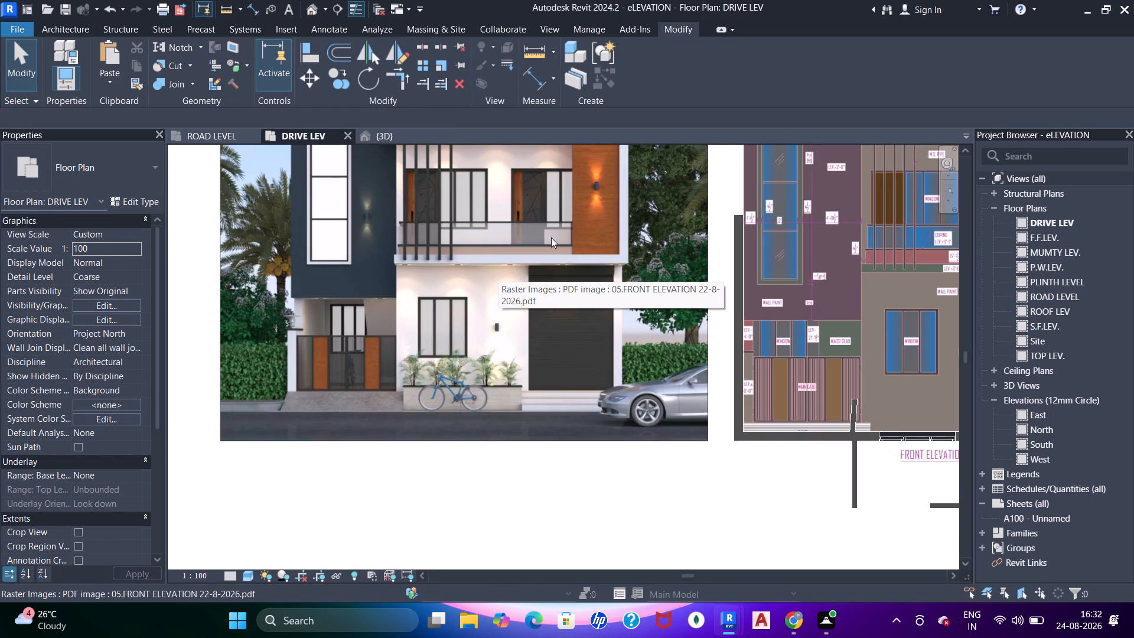
left_click(377, 125)
left_click(387, 134)
left_click(623, 429)
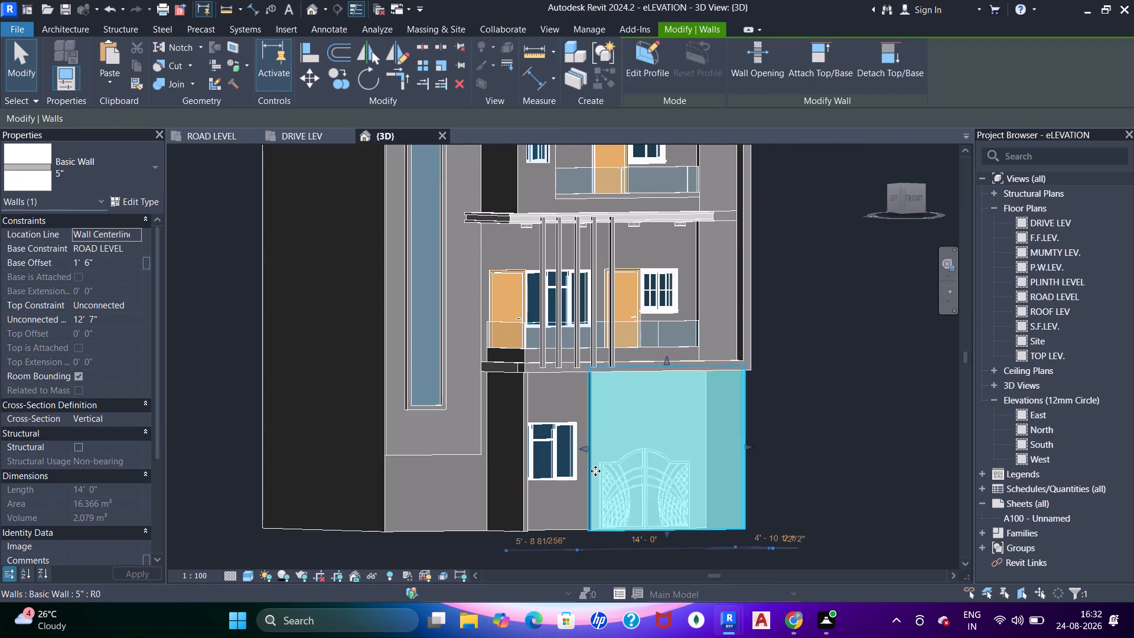
scroll(595, 471, "up", 4)
left_click_drag(586, 431, 473, 434)
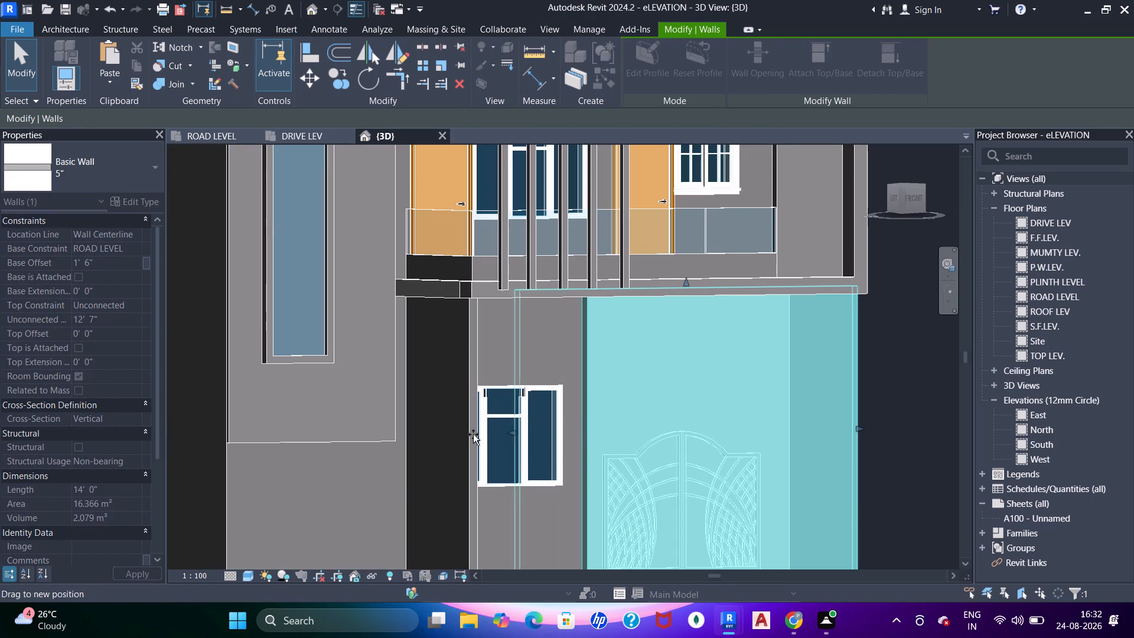
left_click_drag(473, 434, 472, 434)
key("Escape")
Lower the top of the new front wall to a height of about 7' 2".
scroll(517, 434, "down", 4)
middle_click_drag(521, 437, 573, 473, "shift")
left_click(559, 475)
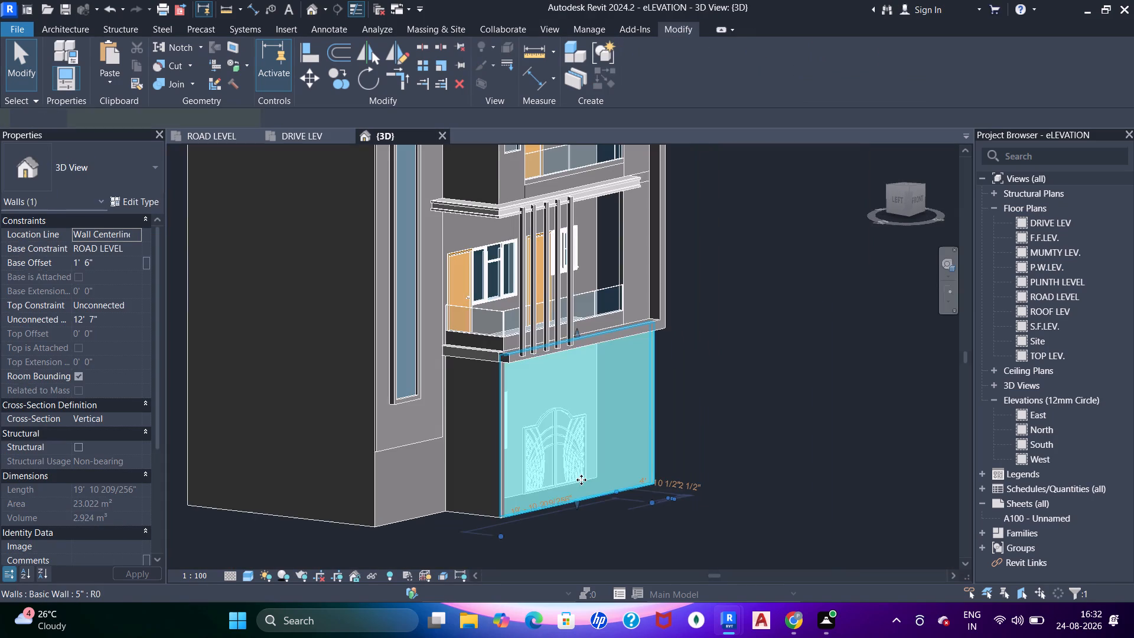
middle_click_drag(581, 480, 537, 463, "shift")
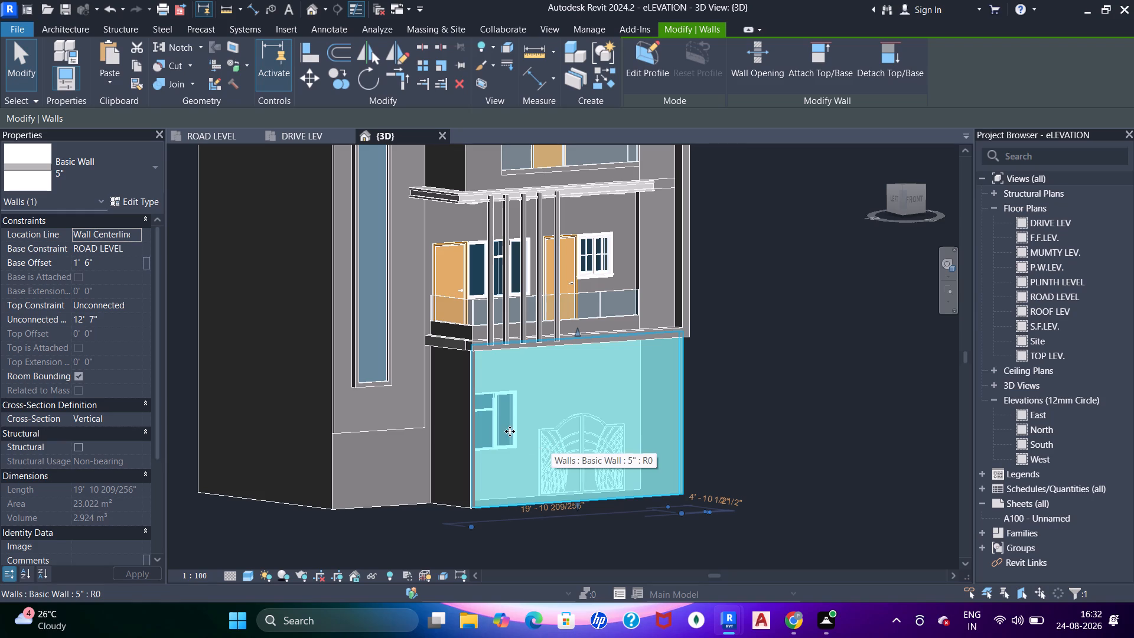
key("Escape")
left_click(511, 425)
left_click_drag(581, 334, 589, 408)
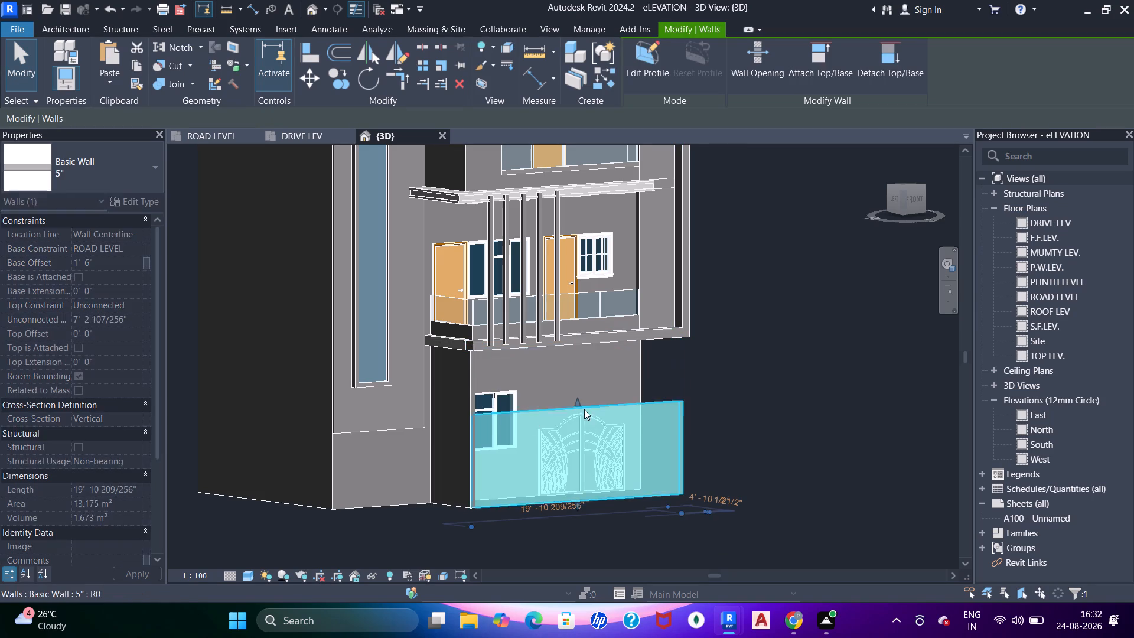
key("Escape")
Delete the ground-floor triple casement window behind the lowered front wall.
middle_click_drag(574, 411, 546, 411)
left_click(501, 405)
key("Escape")
left_click(507, 398)
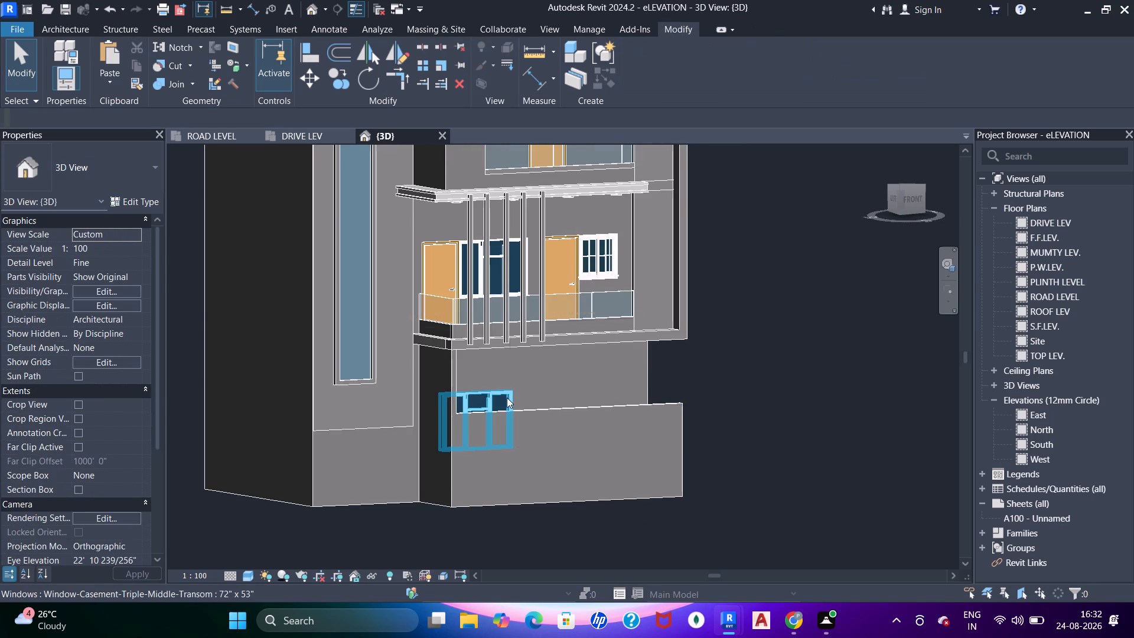
left_click_drag(491, 401, 530, 443)
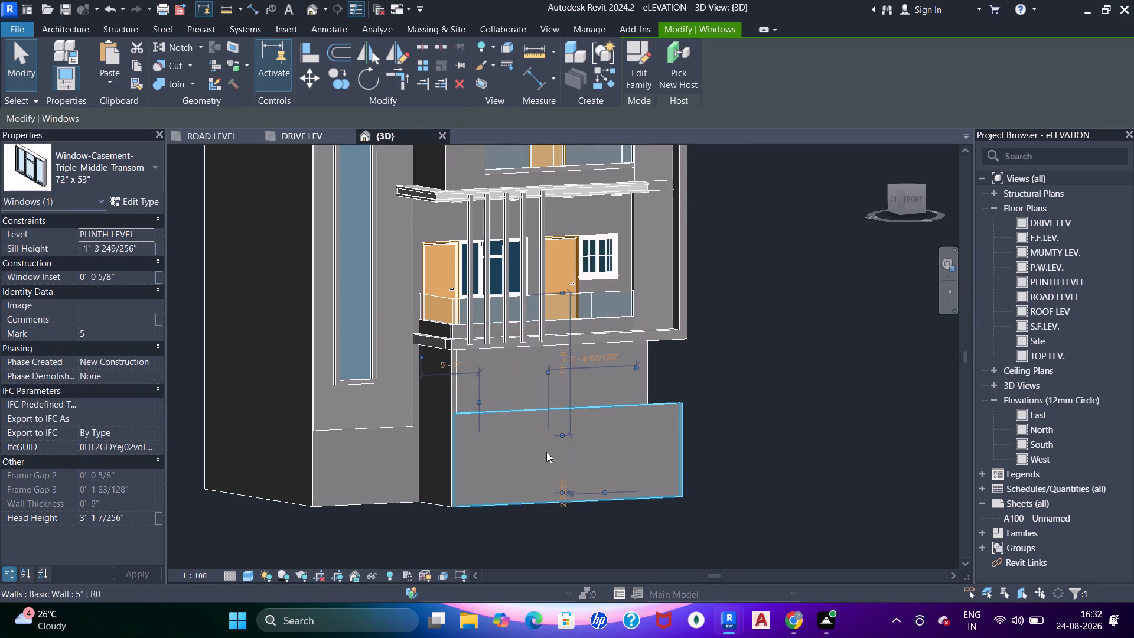
middle_click_drag(553, 441, 421, 535, "shift")
middle_click_drag(500, 487, 465, 513, "shift")
middle_click_drag(494, 471, 482, 476, "shift")
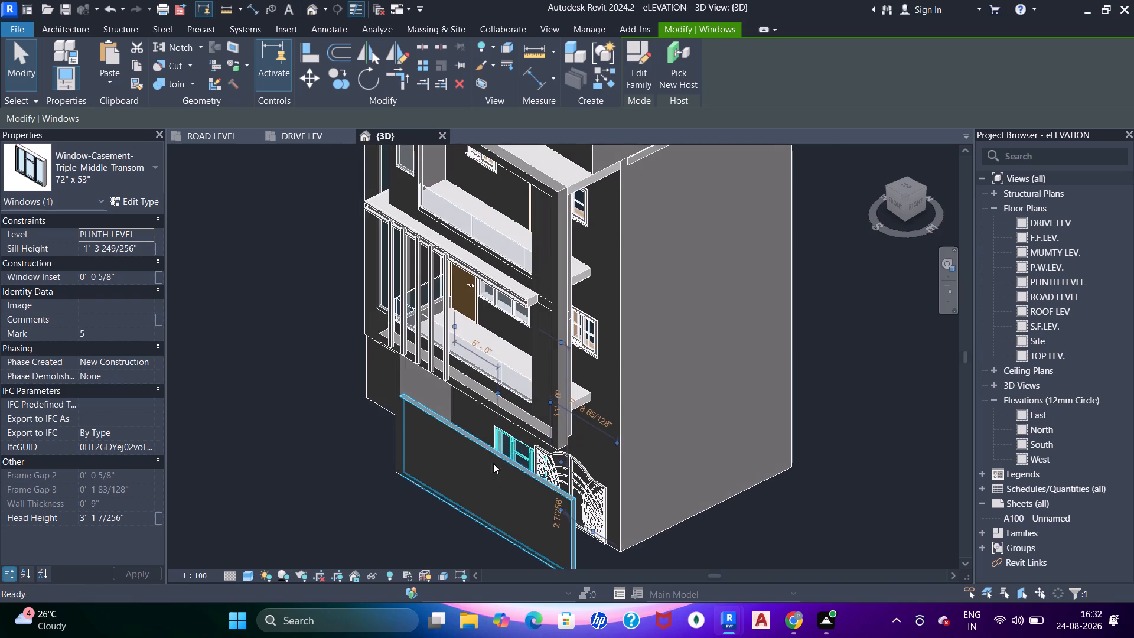
scroll(519, 446, "up", 1)
left_click(516, 445)
key("Delete")
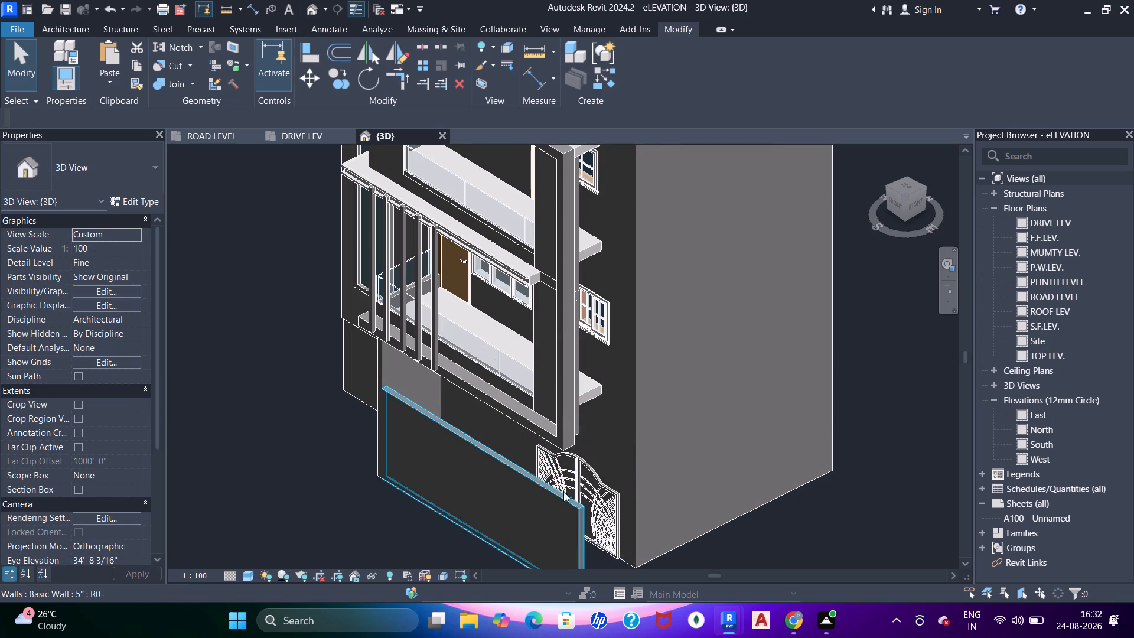
Delete the ornamental double gate on the ground-floor front wall.
left_click(569, 476)
key("Delete")
middle_click_drag(469, 496, 612, 406, "shift")
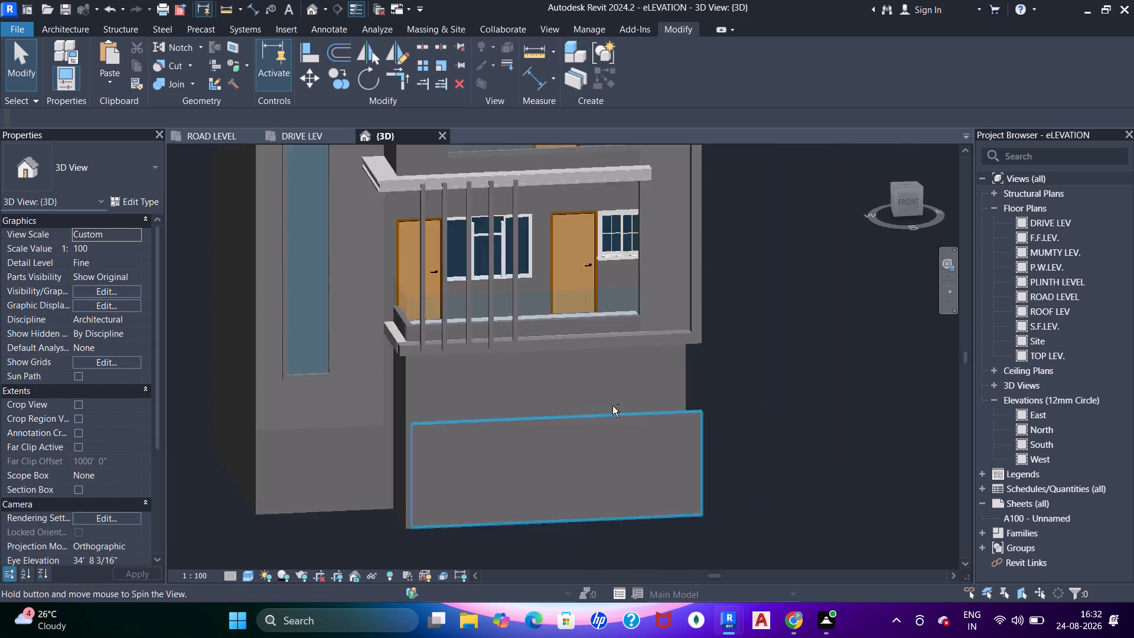
Raise the top of the ground-floor front wall to the balcony's underside, for an unconnected height of 12' 3".
middle_click_drag(537, 465, 562, 411)
left_click(302, 134)
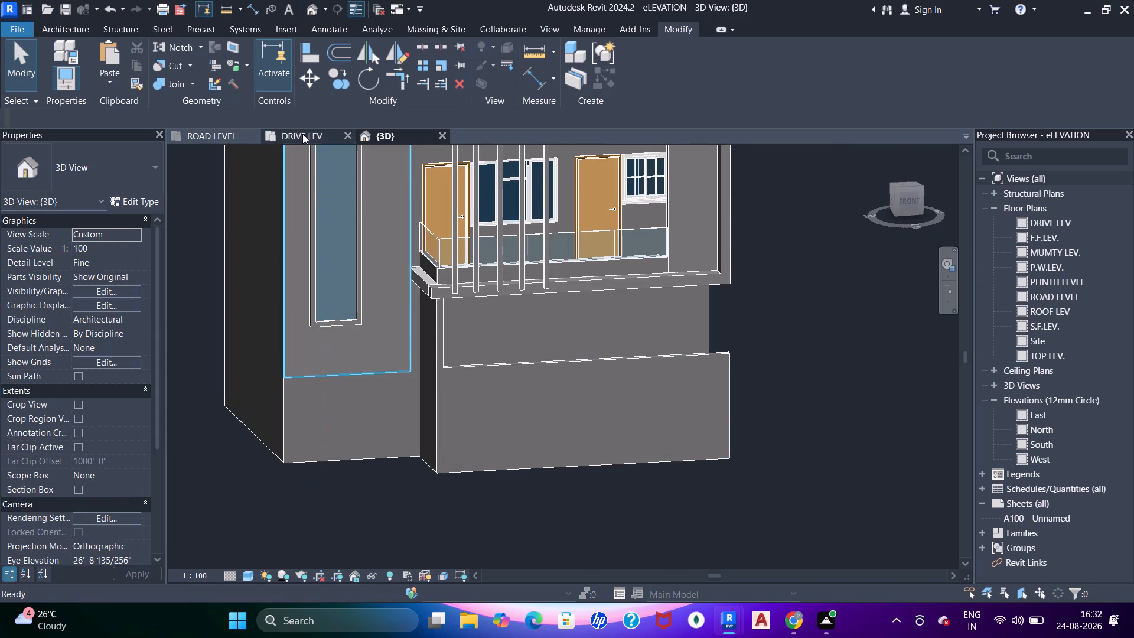
left_click(404, 136)
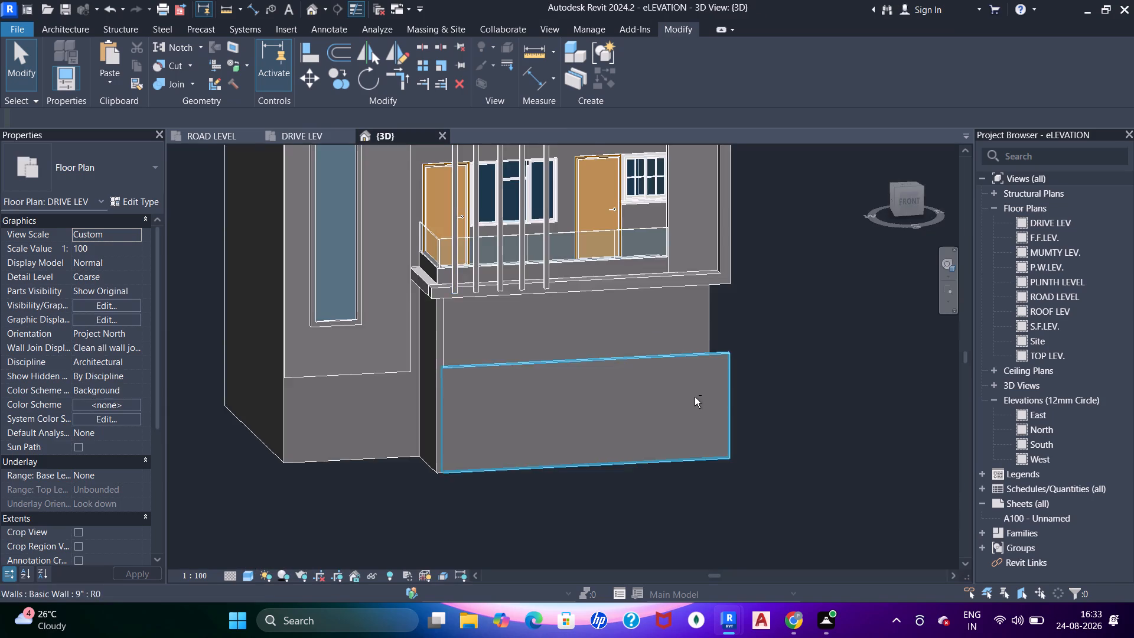
middle_click_drag(695, 397, 722, 353, "shift")
scroll(630, 383, "up", 3)
middle_click_drag(625, 385, 614, 319, "shift")
left_click(612, 325)
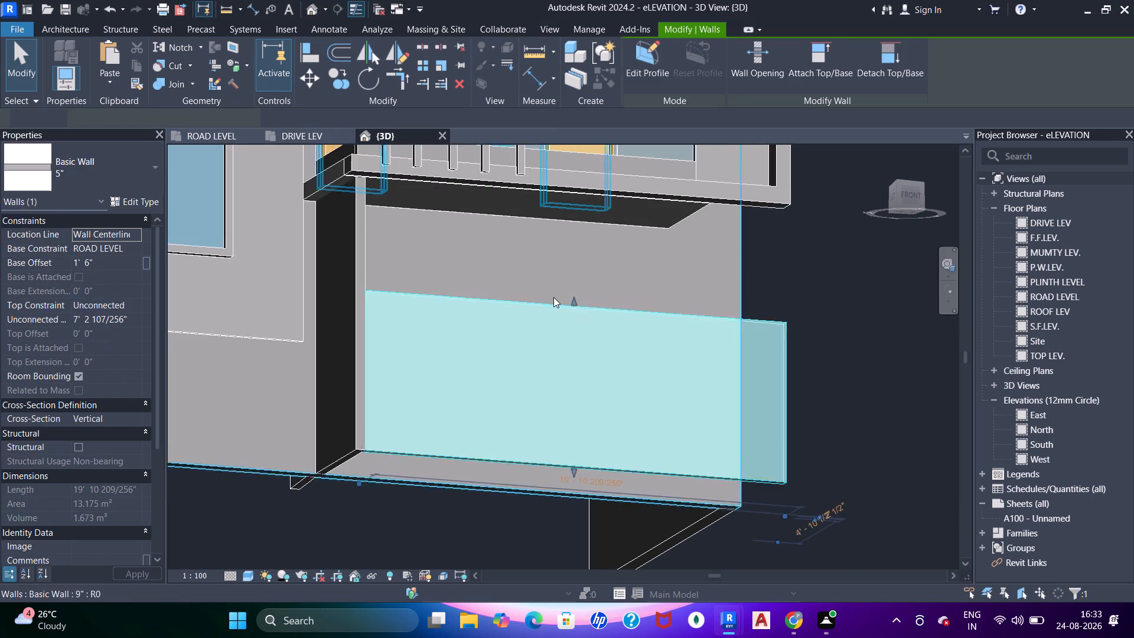
scroll(554, 298, "up", 1)
left_click_drag(578, 300, 583, 180)
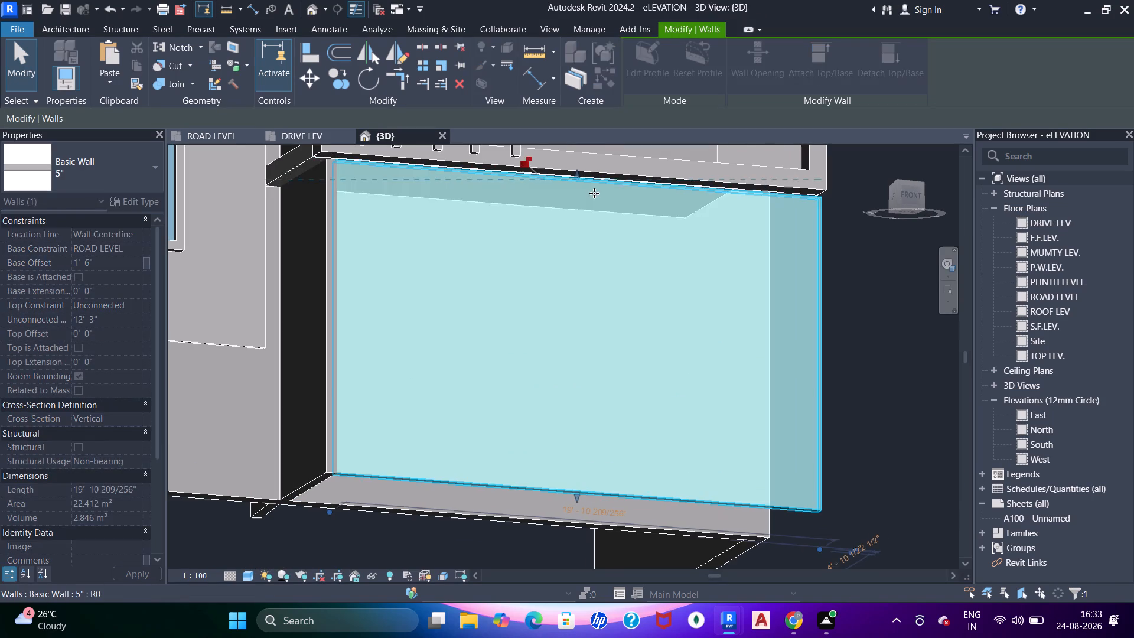
key("Escape")
Draw a matching 5" return wall, about 4' 0" long, from the front wall's open end toward the house's side wall.
scroll(596, 208, "down", 5)
middle_click_drag(682, 285, 488, 409, "shift")
middle_click_drag(553, 378, 524, 402, "shift")
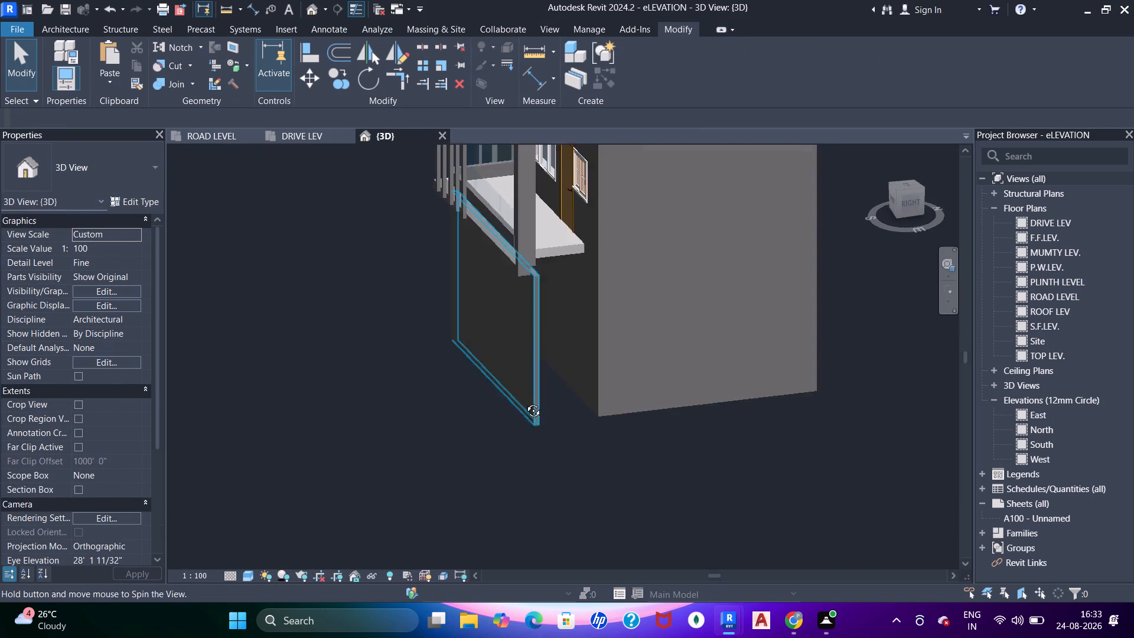
middle_click_drag(524, 402, 514, 402, "shift")
type("wa")
scroll(522, 432, "up", 2)
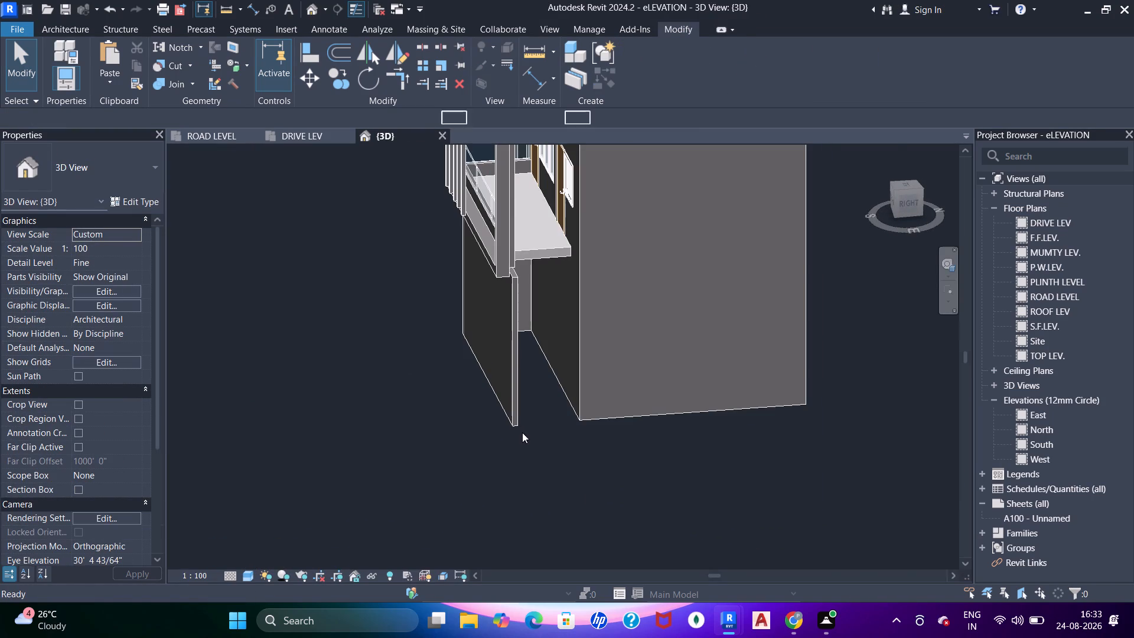
key("Escape")
key("grave")
key("Escape")
key("Escape")
key("Escape")
left_click_drag(505, 374, 511, 373)
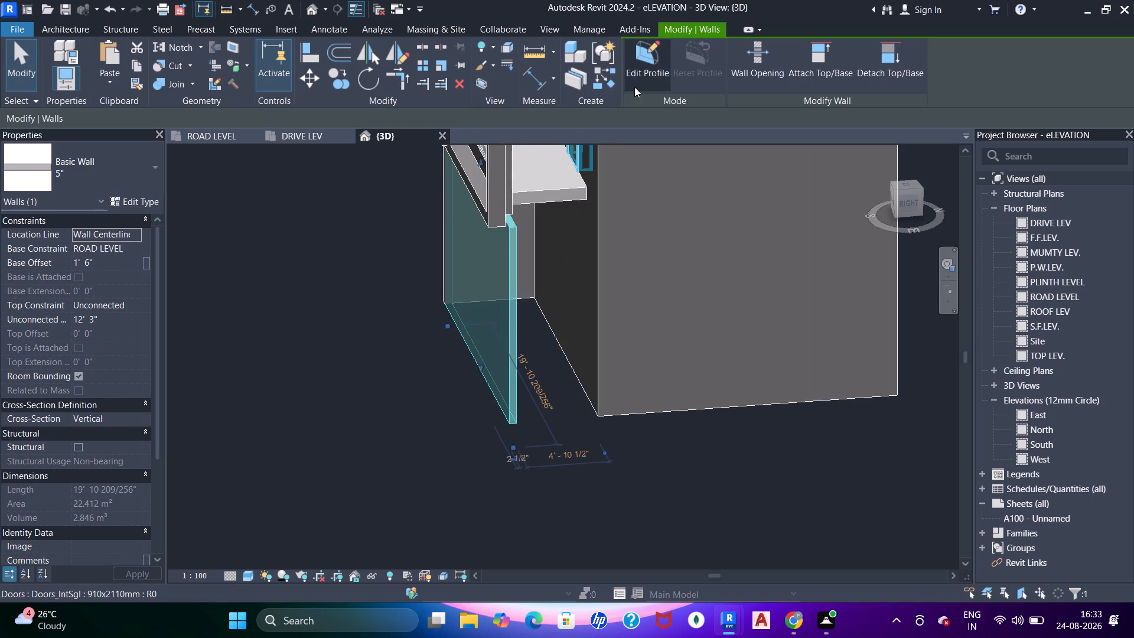
left_click(602, 79)
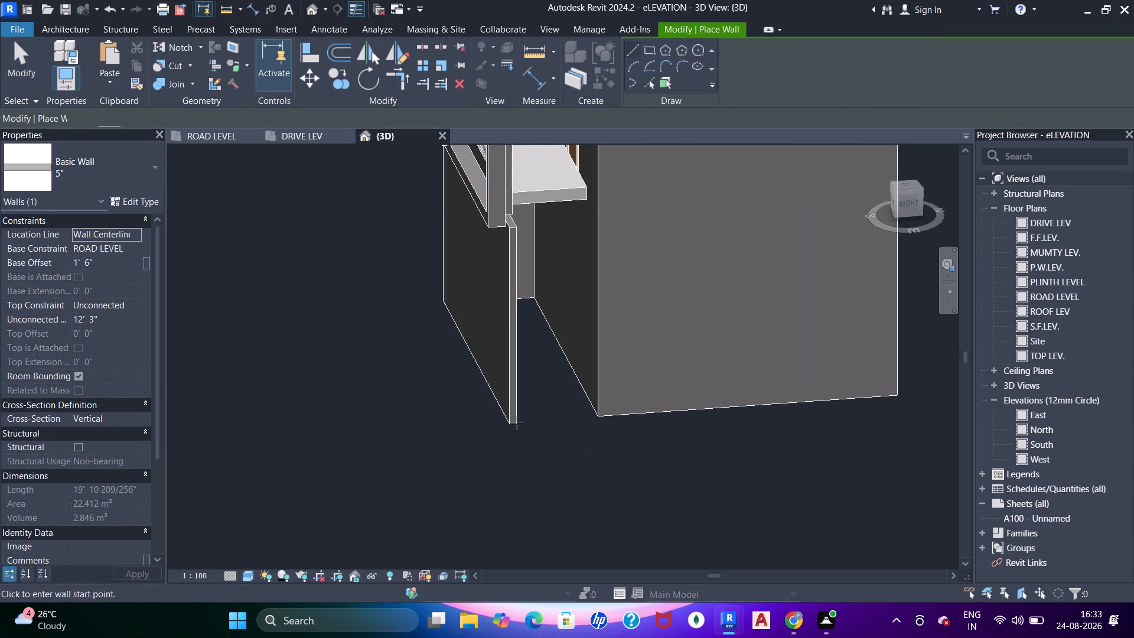
left_click(517, 423)
left_click(582, 419)
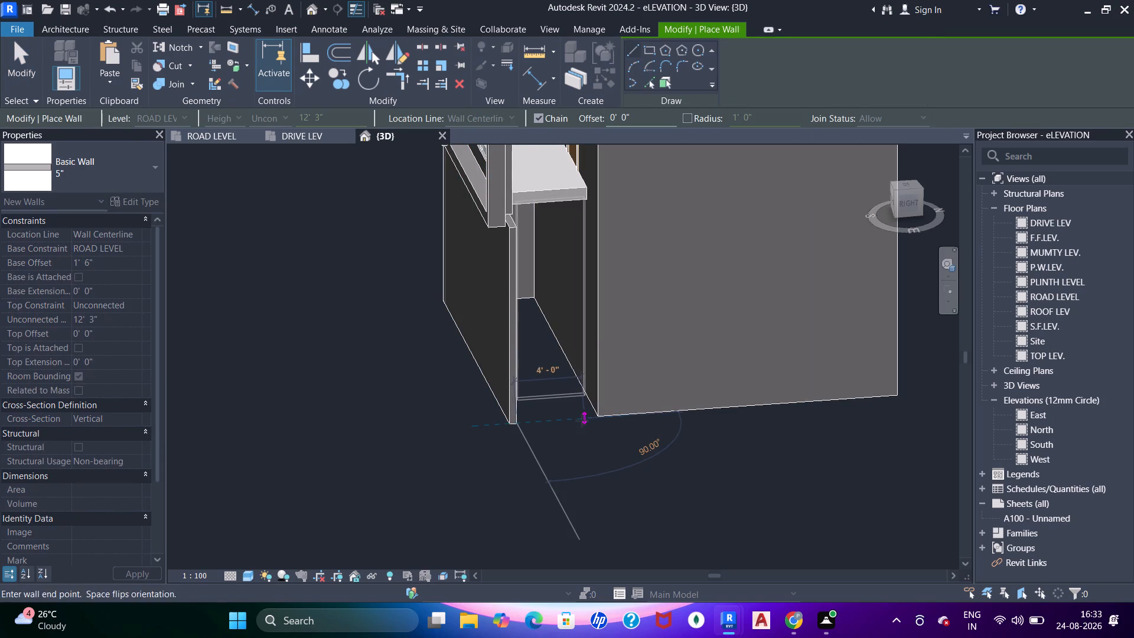
key("Escape")
key("Escape")
key("Escape")
key("Escape")
left_click(556, 395)
key("Escape")
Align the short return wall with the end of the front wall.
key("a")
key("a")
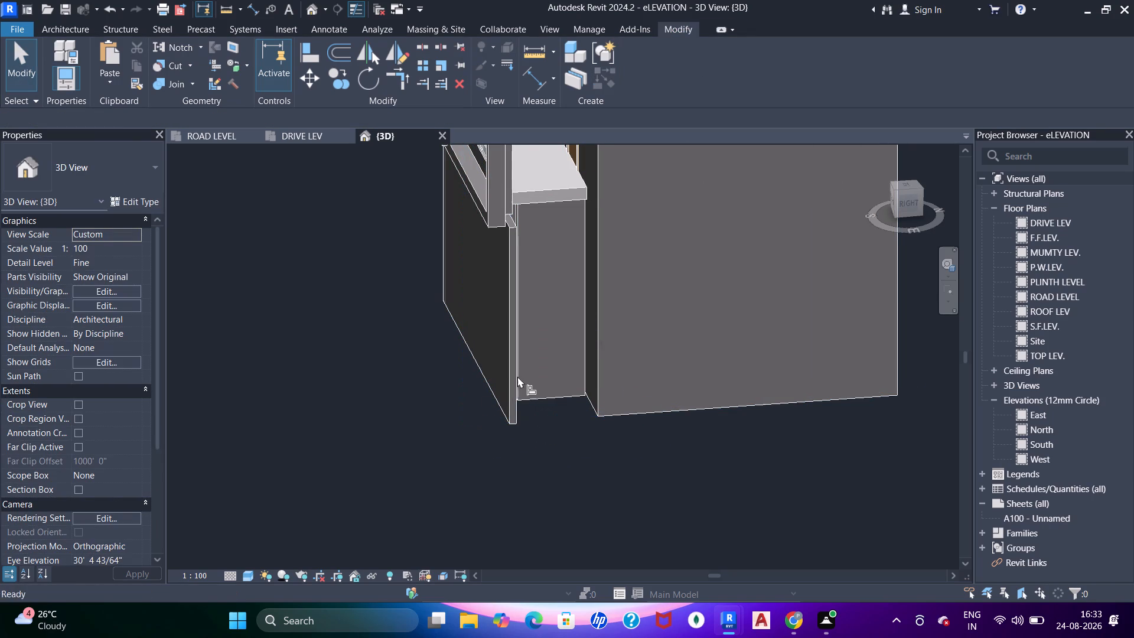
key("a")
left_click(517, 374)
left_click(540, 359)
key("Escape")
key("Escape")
Align the short return wall's outer face with the house side wall's outer face.
scroll(537, 412, "down", 2)
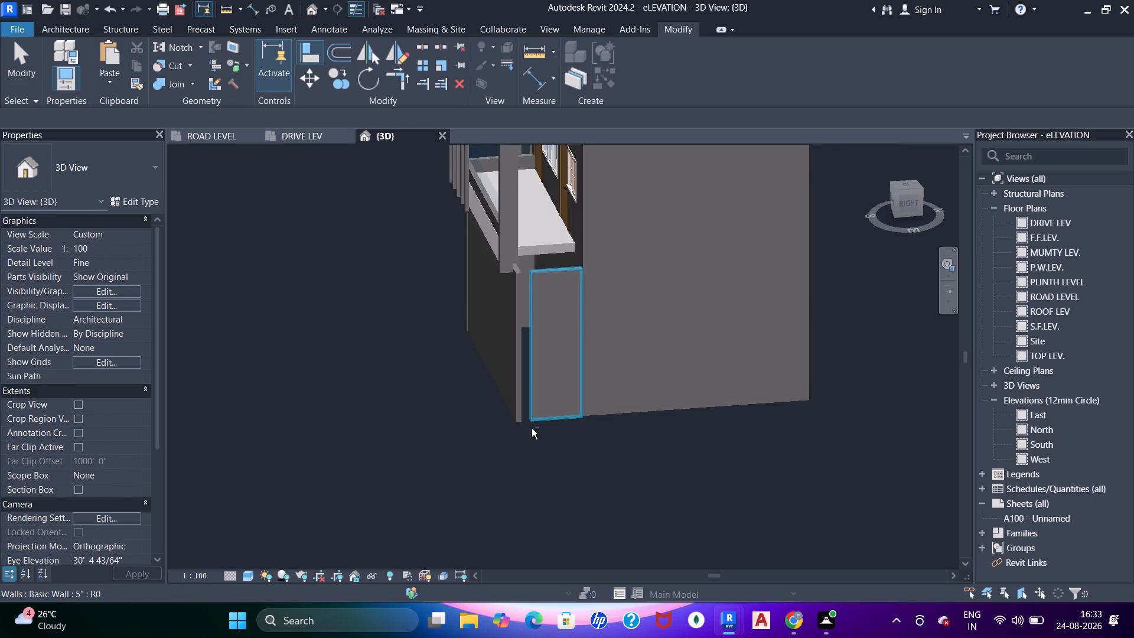
middle_click_drag(532, 435, 607, 523, "shift")
scroll(679, 405, "up", 3)
key("a")
key("a")
key("a")
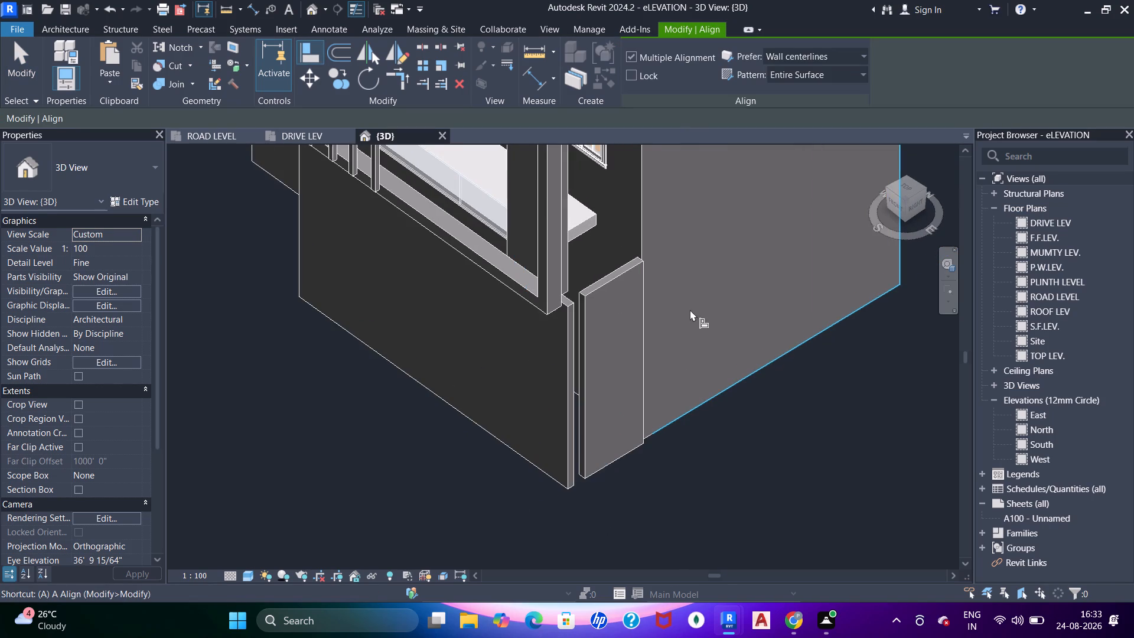
left_click(683, 287)
left_click(614, 343)
key("Escape")
key("Escape")
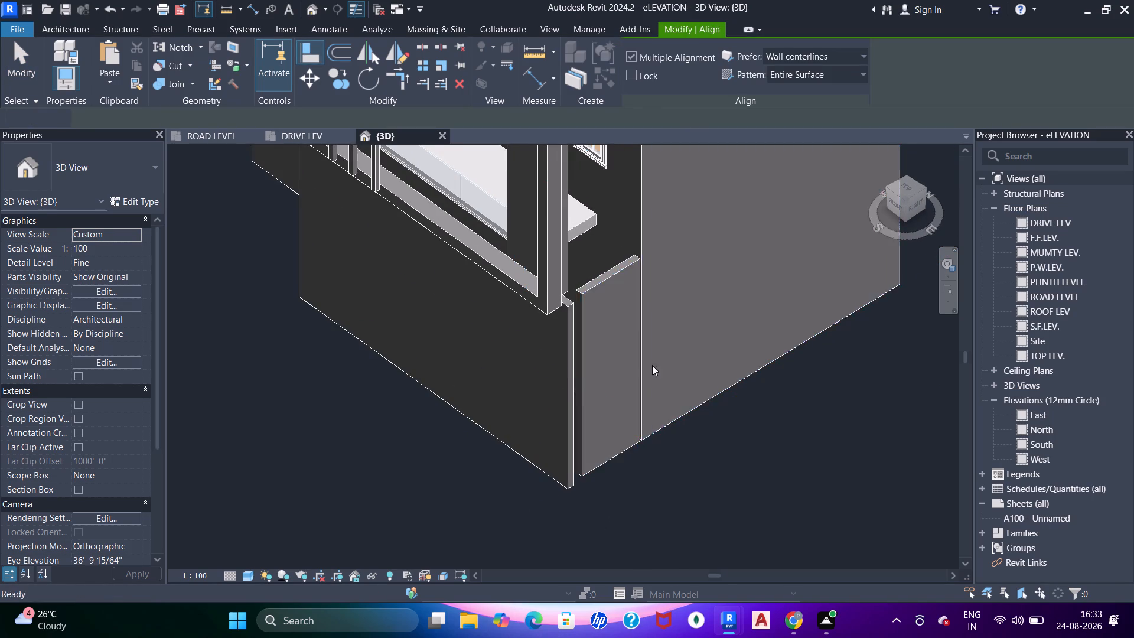
Align the return wall's rear end with the front edge of the house side wall to close the narrow gap.
middle_click_drag(640, 384, 587, 384, "shift")
scroll(510, 415, "up", 4)
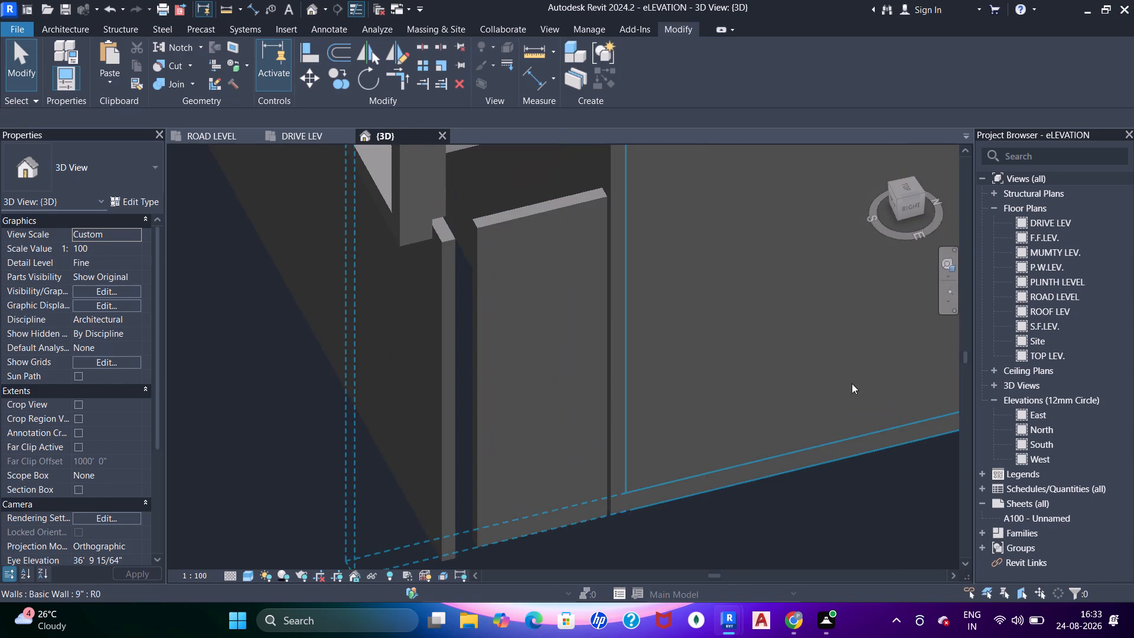
middle_click_drag(659, 445, 616, 380, "shift")
left_click(471, 428)
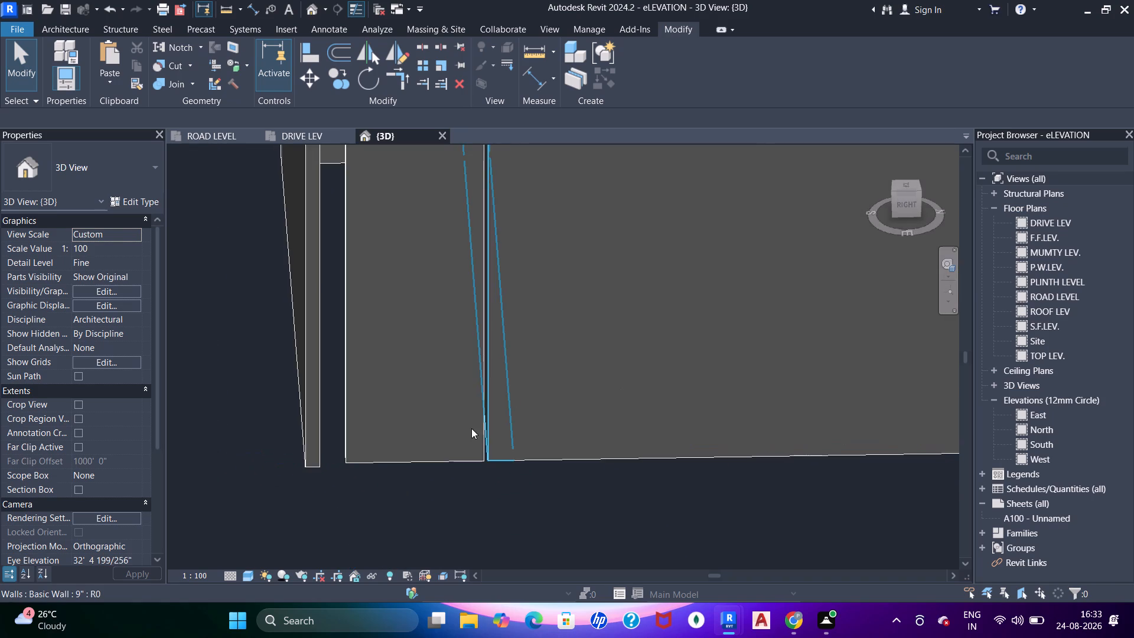
scroll(507, 470, "up", 4)
scroll(502, 366, "down", 3)
key("a")
key("a")
key("a")
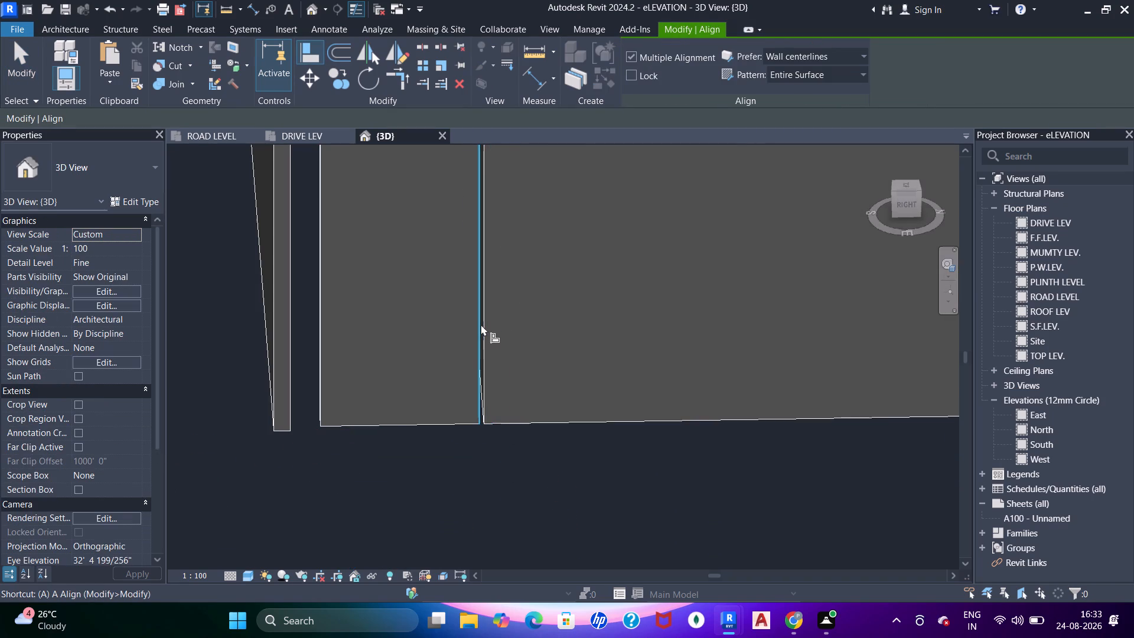
left_click(487, 324)
left_click(481, 321)
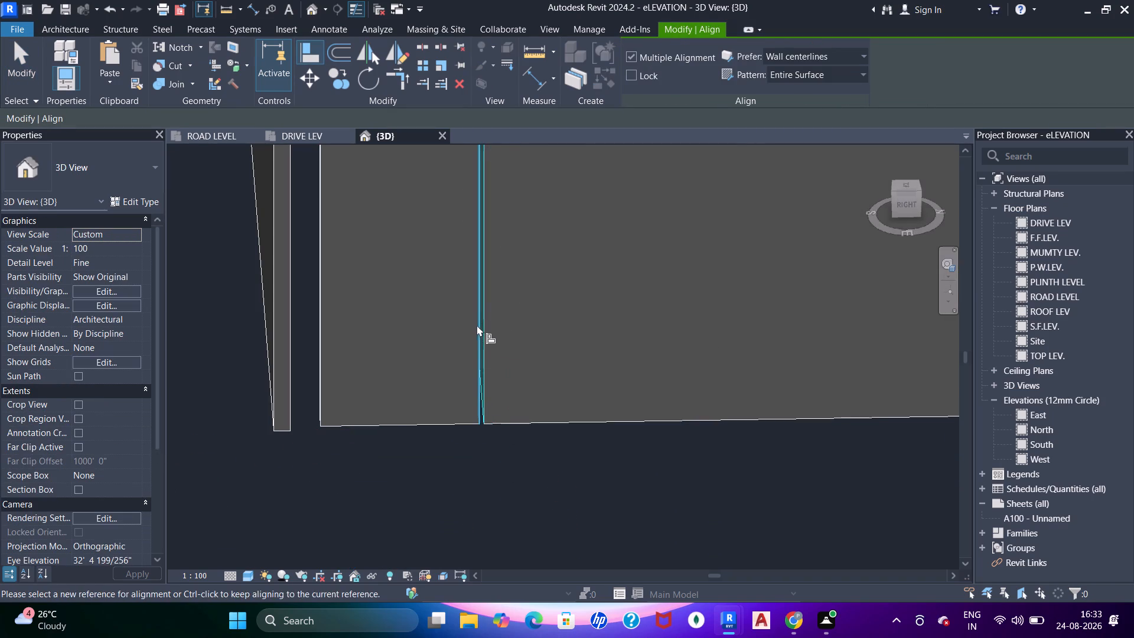
key("Escape")
Align the front wall's end face with the return wall's outer face.
scroll(470, 343, "down", 6)
middle_click_drag(439, 406, 460, 447)
middle_click_drag(461, 450, 501, 453, "shift")
middle_click_drag(507, 458, 500, 491)
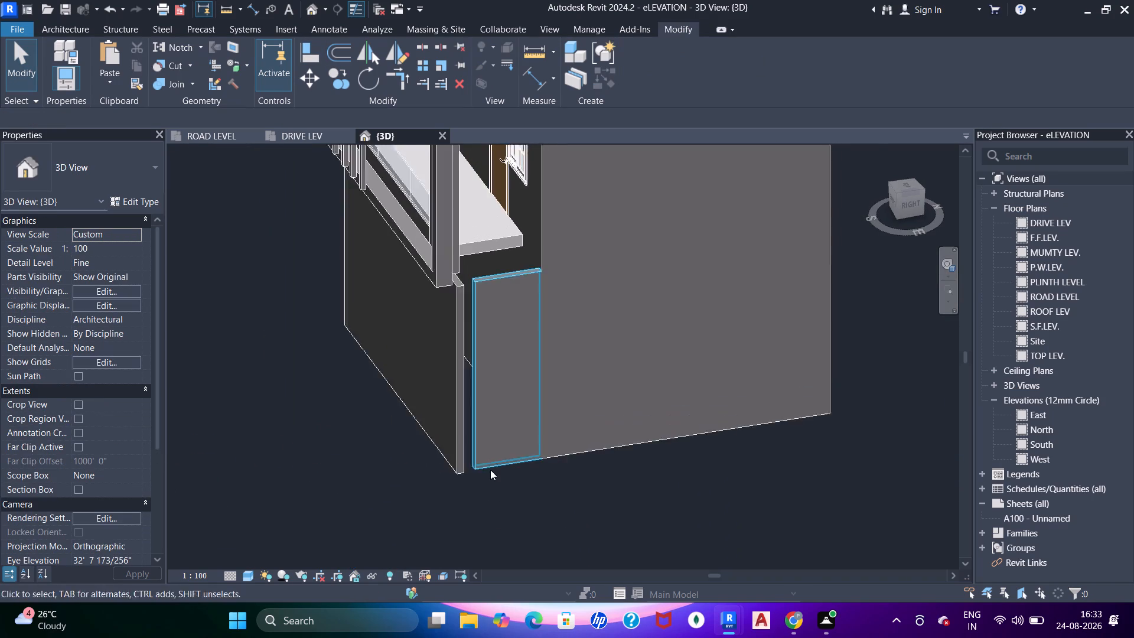
scroll(490, 470, "up", 1)
middle_click_drag(500, 442, 503, 476)
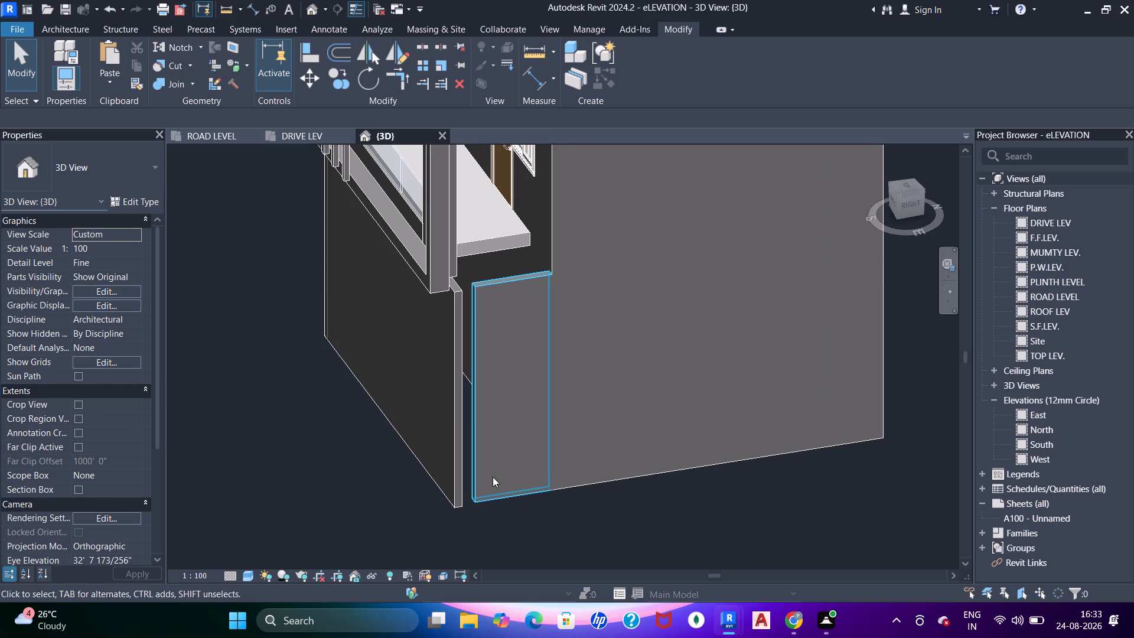
scroll(474, 466, "up", 1)
key("Escape")
key("Escape")
key("a")
key("a")
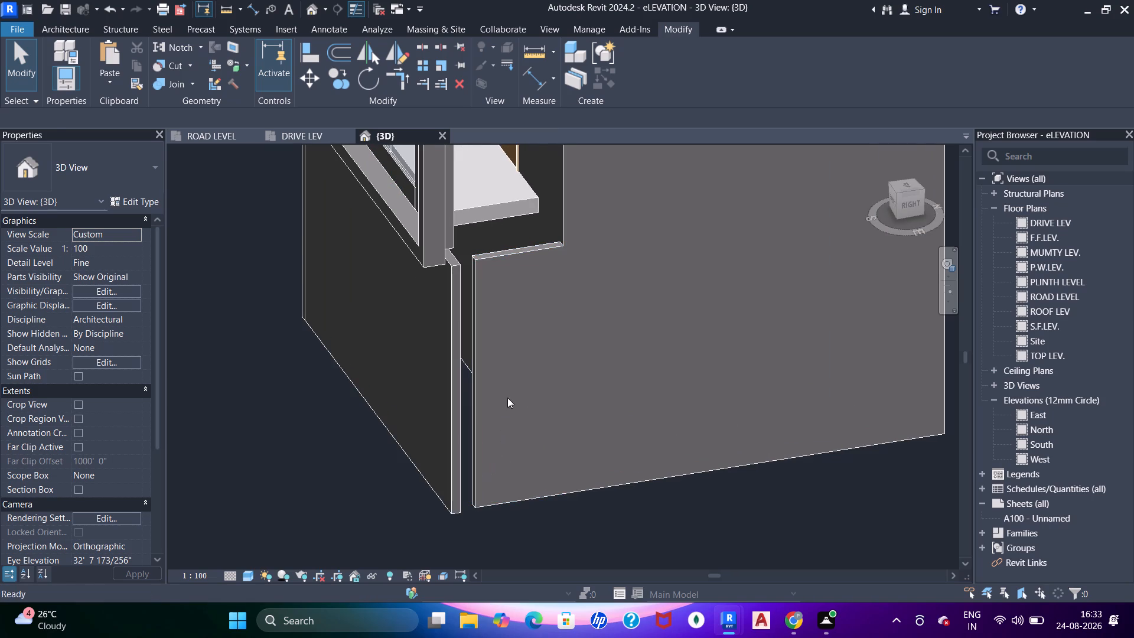
key("a")
left_click(507, 379)
left_click(461, 363)
key("Escape")
middle_click_drag(475, 377, 502, 455)
key("Escape")
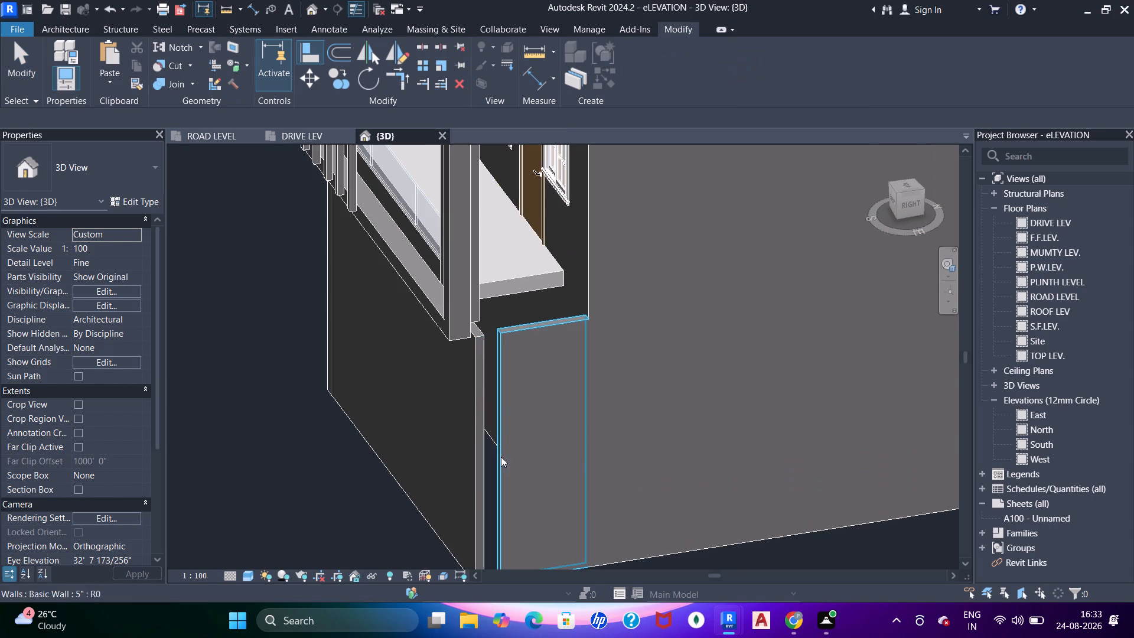
key("Escape")
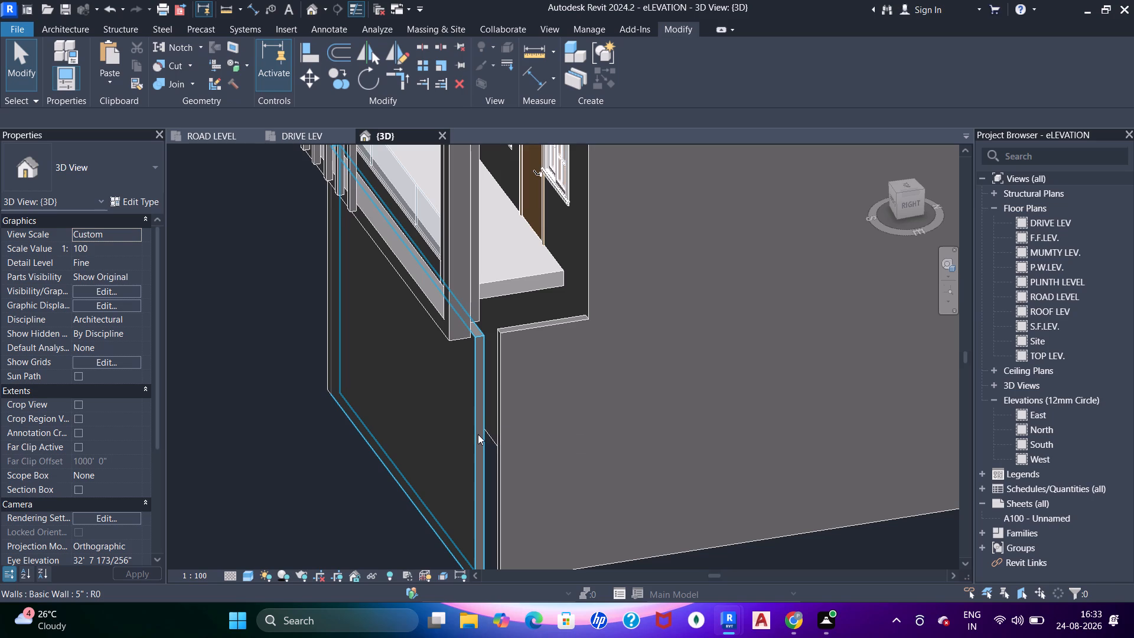
Align the return wall's free end with the front wall's outer face to close the corner, making it 5' 5 1/2" long.
scroll(478, 434, "up", 2)
left_click(518, 391)
scroll(506, 338, "down", 3)
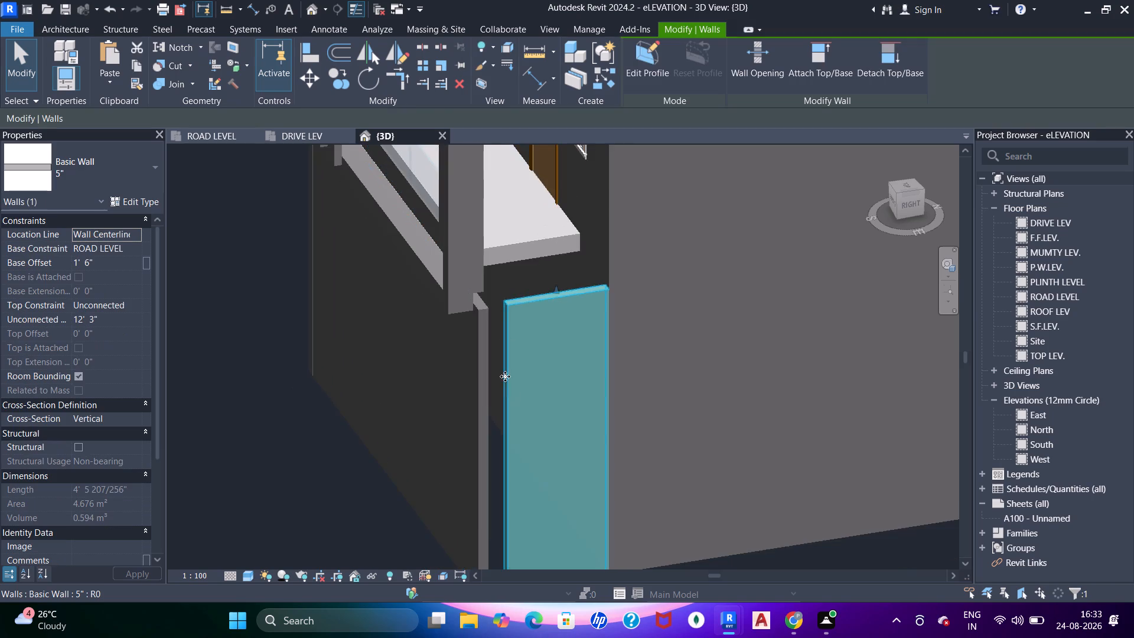
key("a")
key("a")
key("a")
key("Tab")
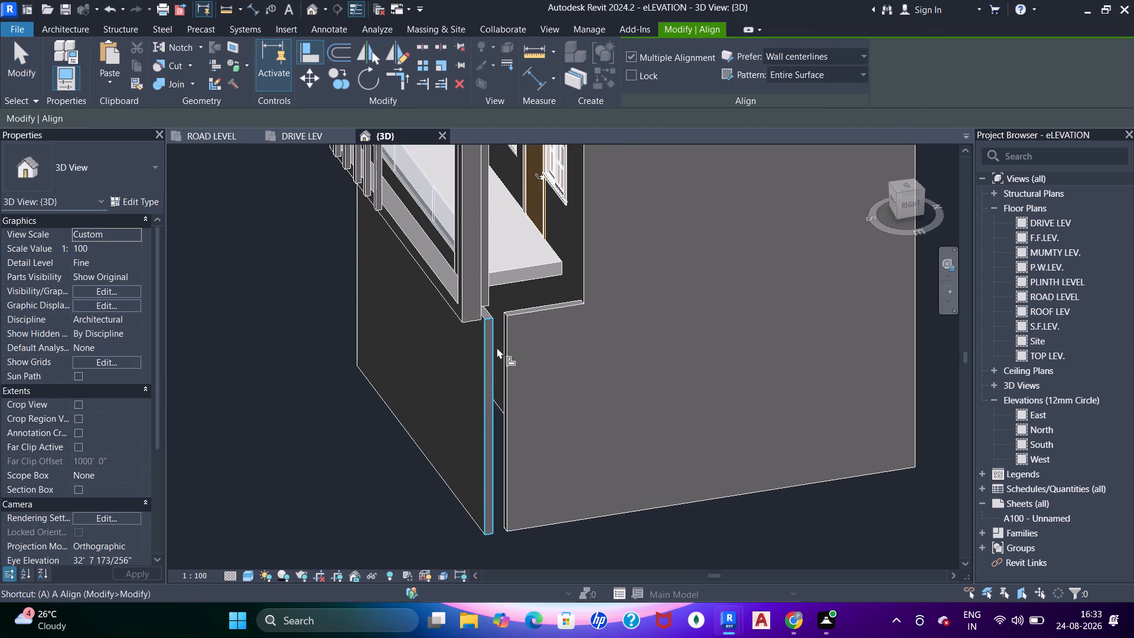
key("Tab")
left_click(497, 347)
left_click(505, 350)
key("Escape")
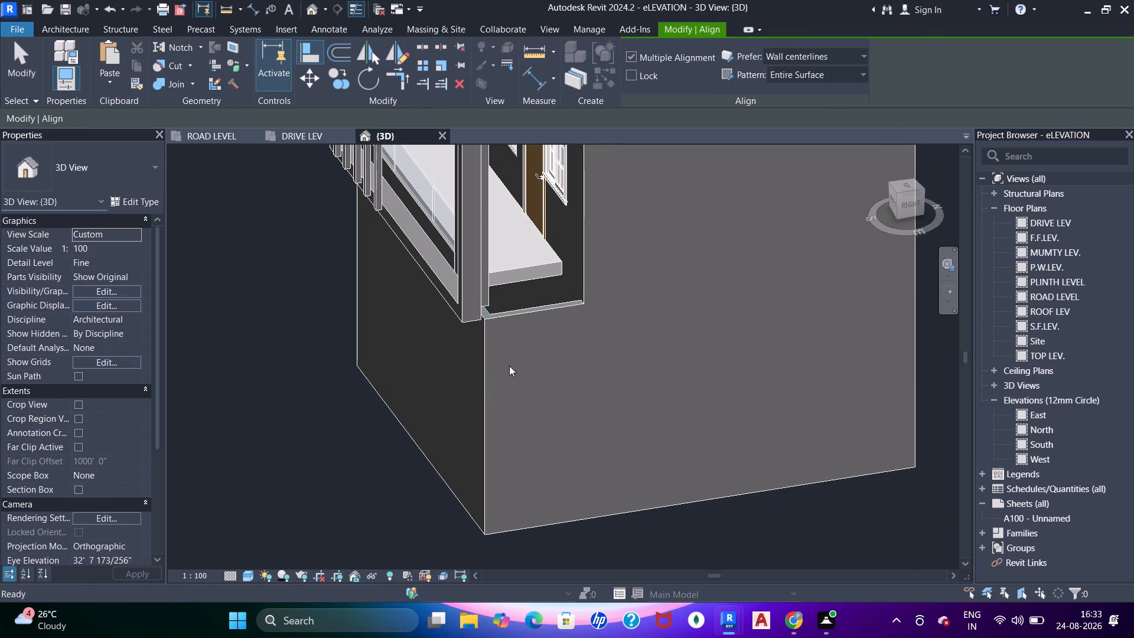
key("Escape")
Compare the ground-floor corner with the rendered facade and the front elevation drawing in DRIVE LEV.
scroll(506, 375, "down", 4)
middle_click_drag(482, 402, 645, 372, "shift")
middle_click(649, 367, "shift")
middle_click_drag(531, 418, 619, 350, "shift")
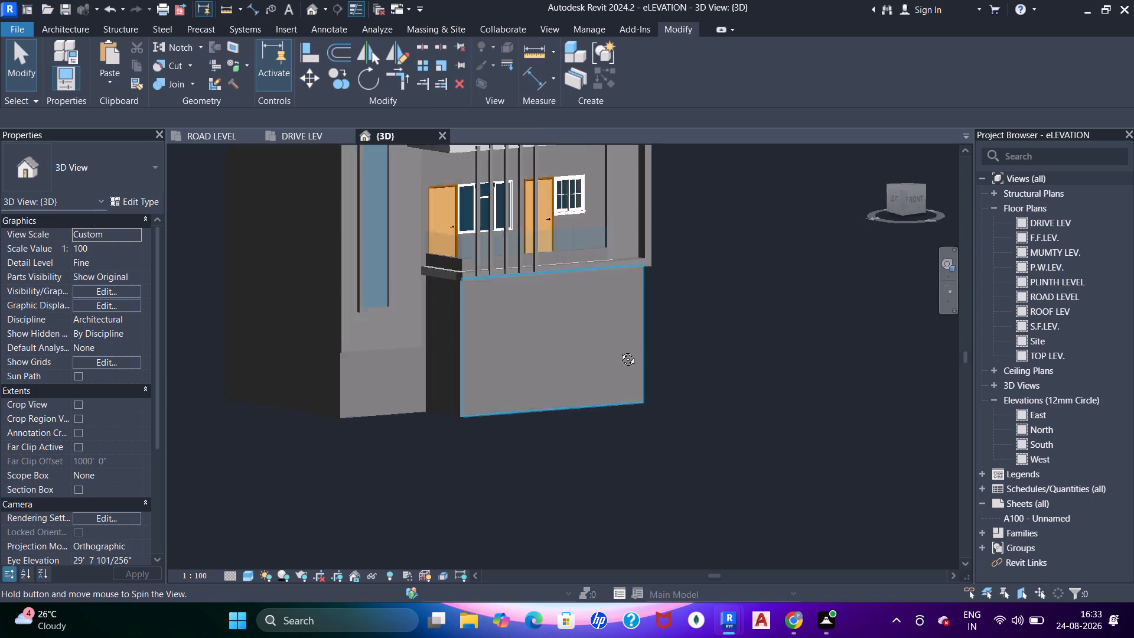
middle_click_drag(619, 350, 394, 354, "shift")
middle_click_drag(494, 333, 430, 448)
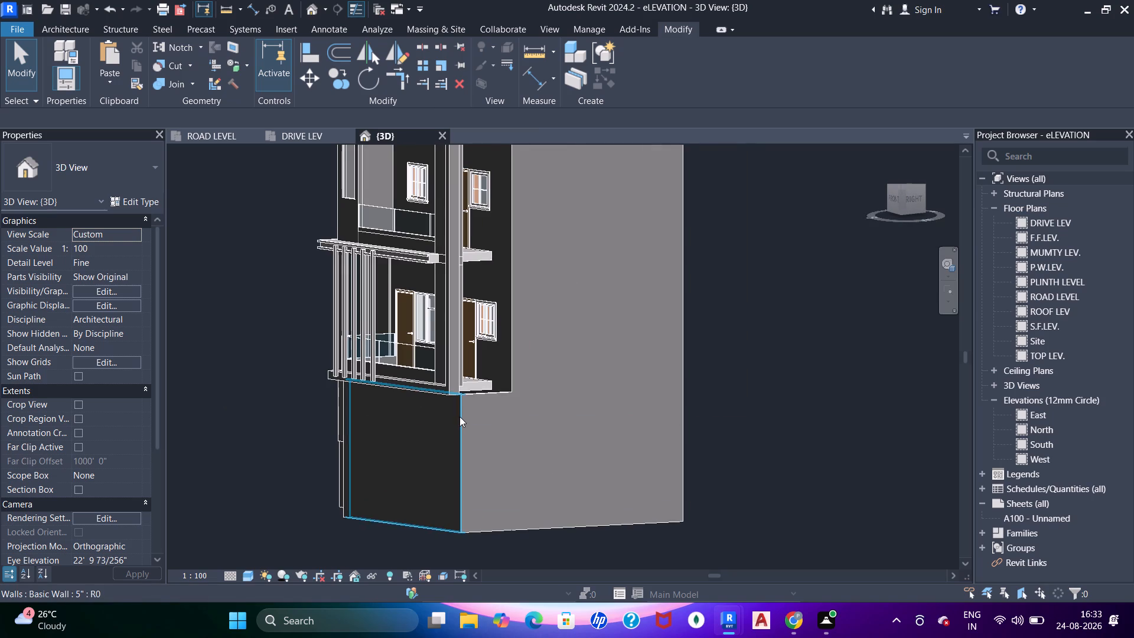
middle_click_drag(487, 369, 487, 380)
middle_click_drag(522, 400, 504, 440, "shift")
scroll(504, 440, "up", 1, "shift")
left_click(475, 462)
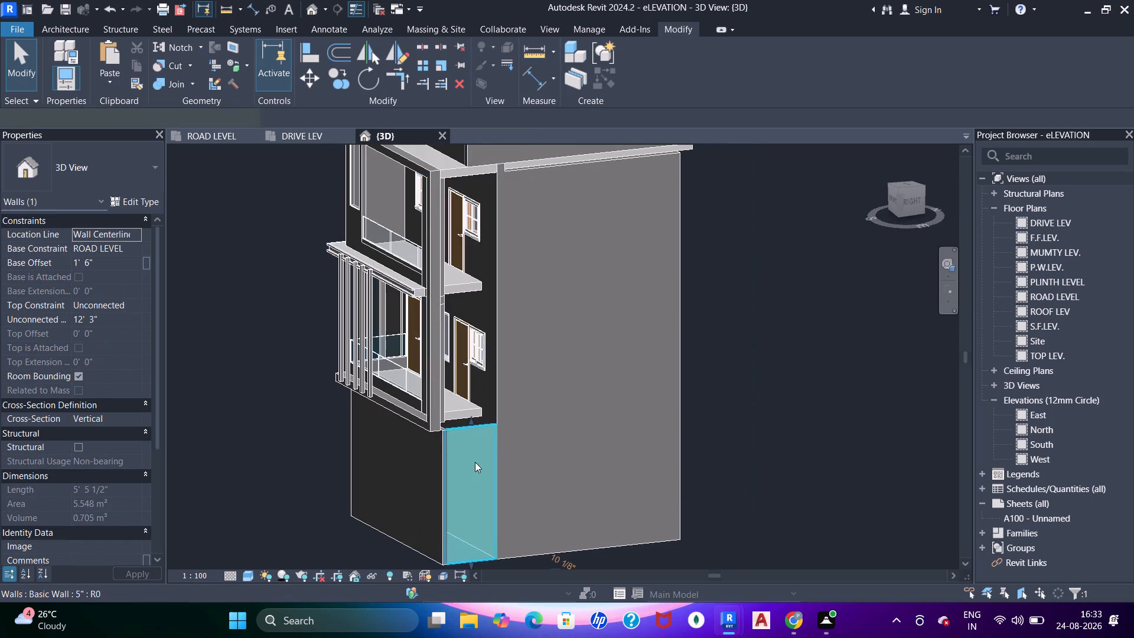
left_click(308, 134)
scroll(704, 365, "down", 2)
middle_click_drag(749, 365, 480, 405)
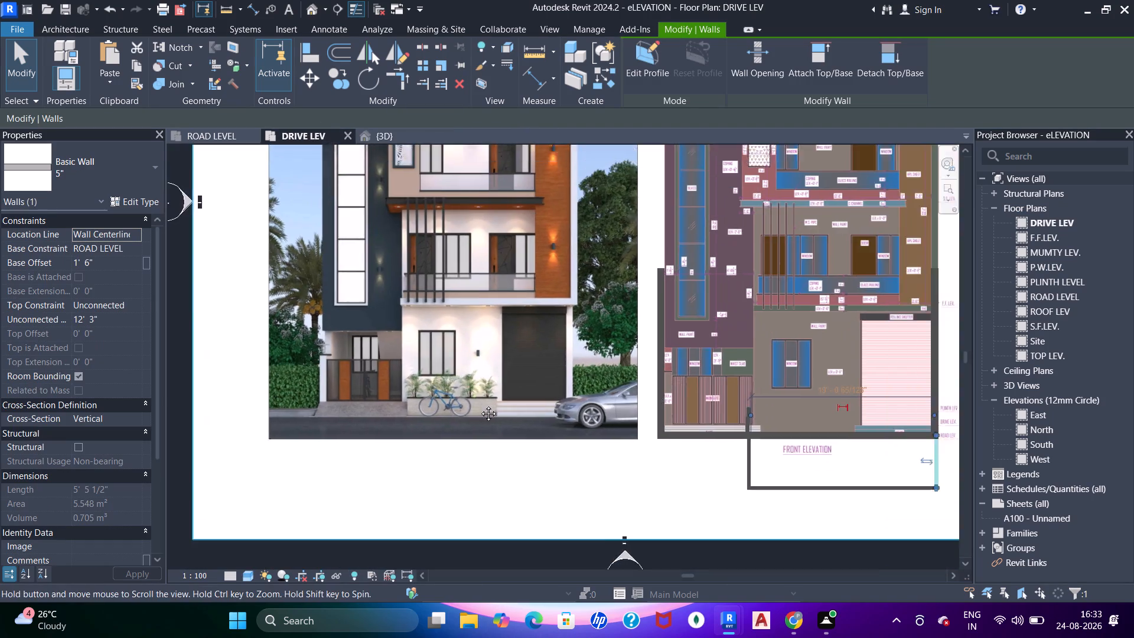
middle_click_drag(480, 405, 472, 405)
scroll(472, 405, "down", 1)
scroll(623, 403, "up", 2)
scroll(702, 356, "up", 2)
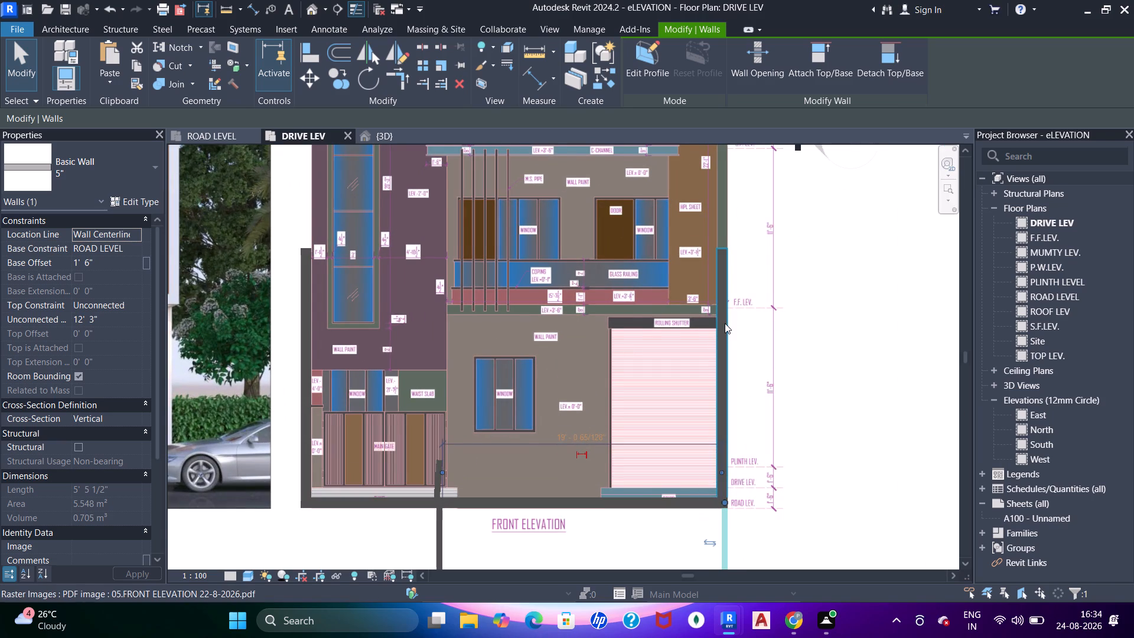
middle_click_drag(725, 323, 712, 382)
scroll(728, 382, "up", 3)
scroll(728, 382, "down", 3)
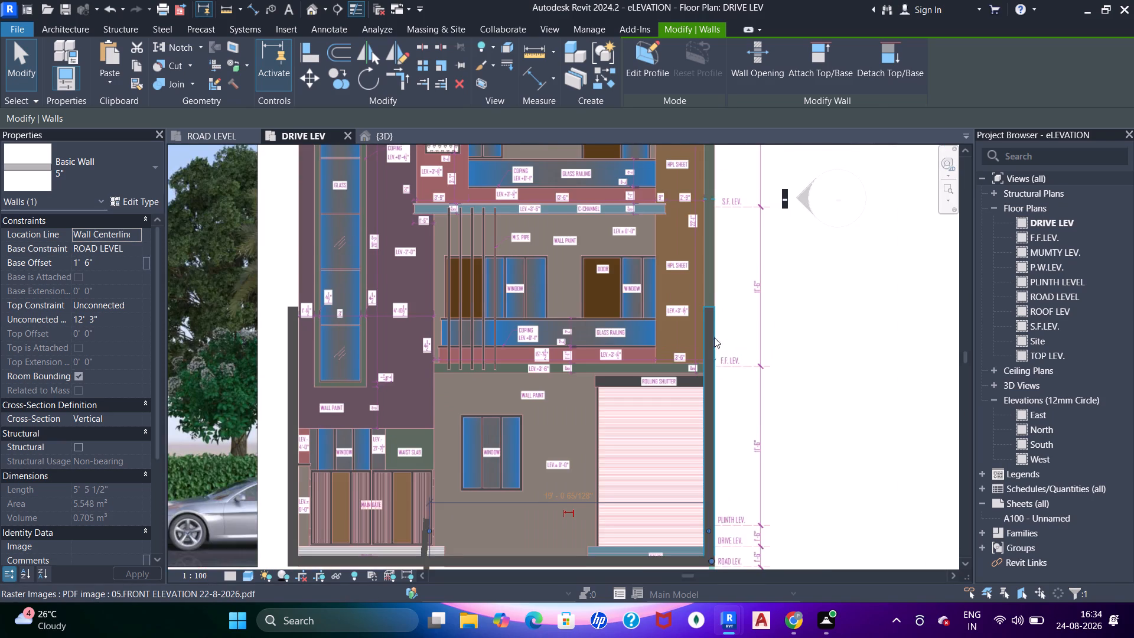
middle_click_drag(714, 337, 712, 362)
left_click(375, 136)
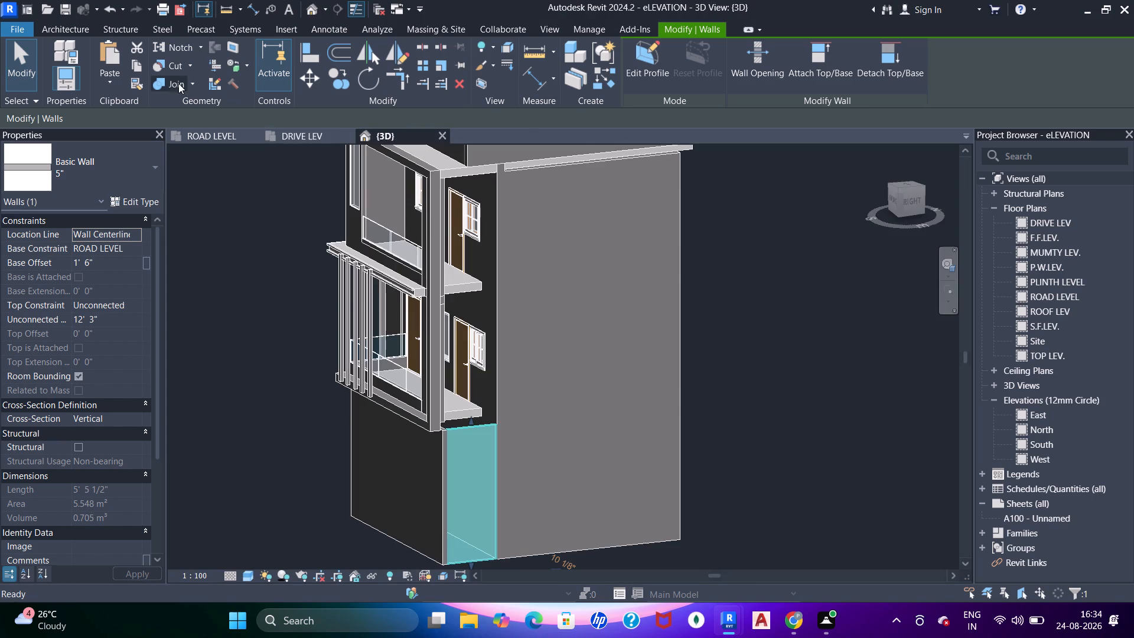
Copy the ground-floor return wall and paste it aligned to the F.F.LEV. level.
left_click(139, 67)
left_click(110, 84)
left_click(138, 141)
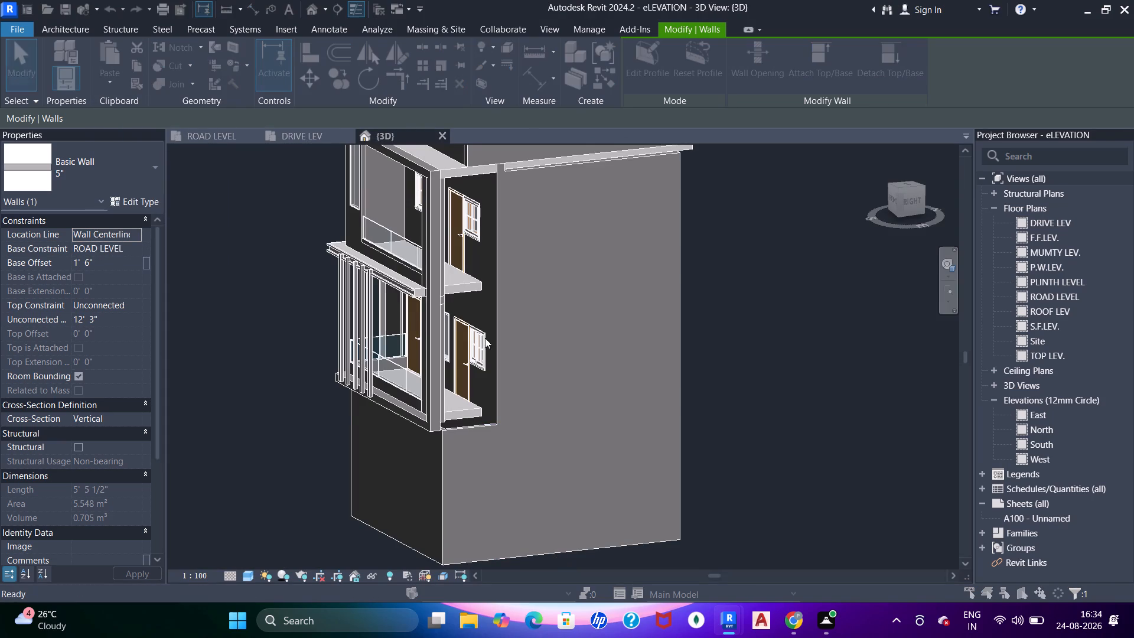
left_click(262, 211)
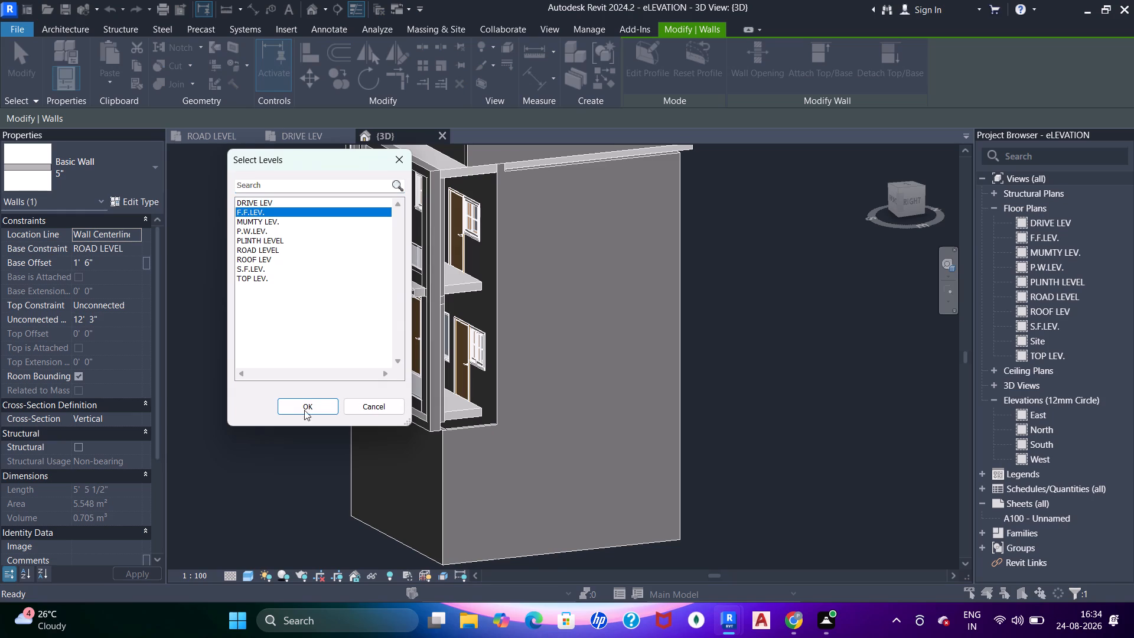
left_click(306, 406)
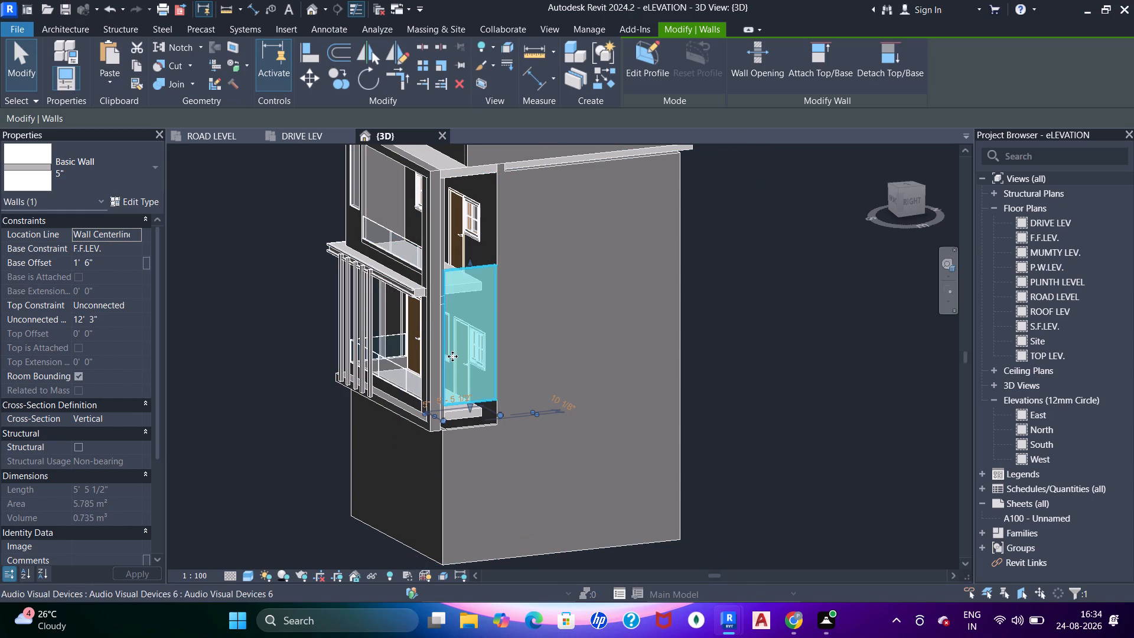
Stretch the pasted F.F.LEV. return wall's base down to the ground-floor wall's top, giving a base offset of -0' 9".
left_click(307, 142)
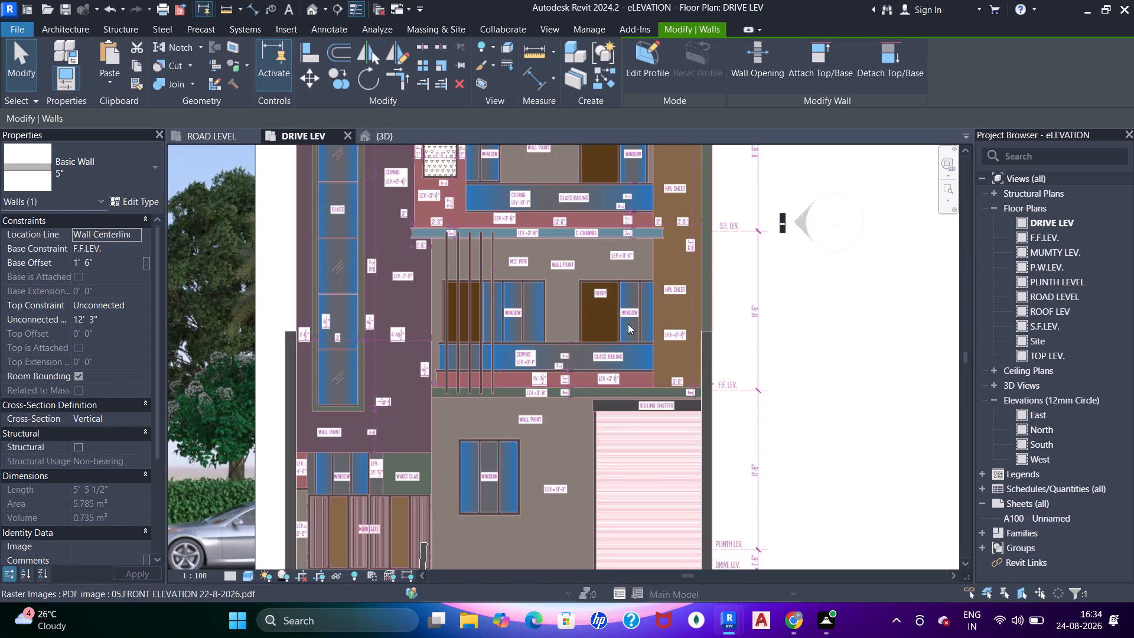
middle_click_drag(627, 311, 555, 376)
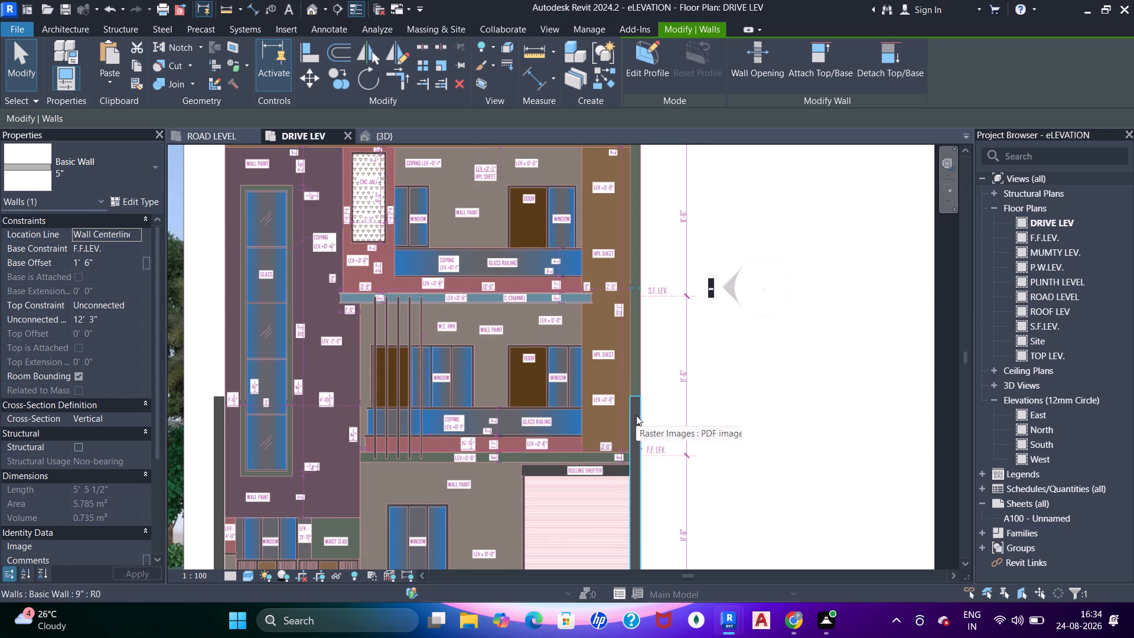
scroll(642, 413, "up", 6)
left_click(395, 131)
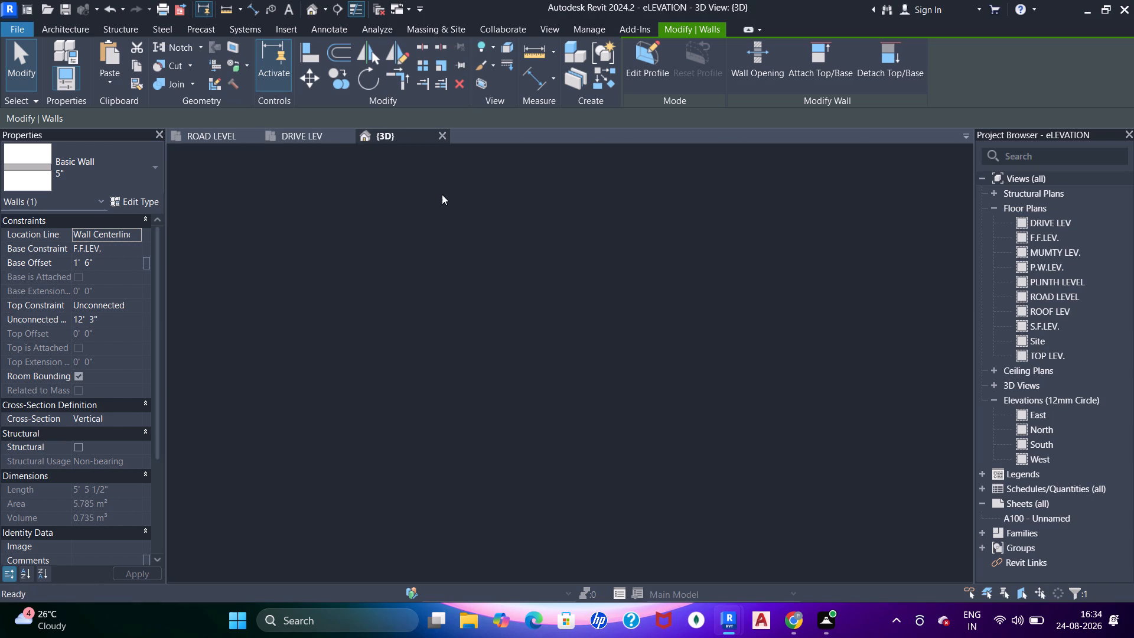
middle_click_drag(491, 420, 517, 340, "shift")
key("Escape")
middle_click_drag(483, 414, 501, 454, "shift")
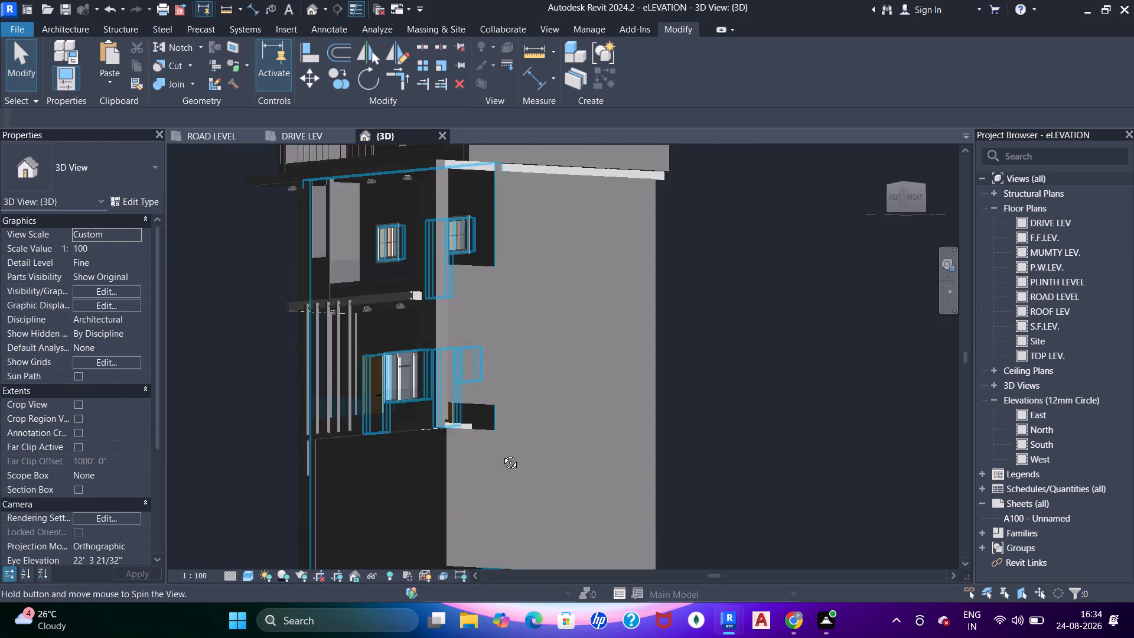
middle_click_drag(501, 454, 450, 494, "shift")
scroll(464, 421, "up", 4)
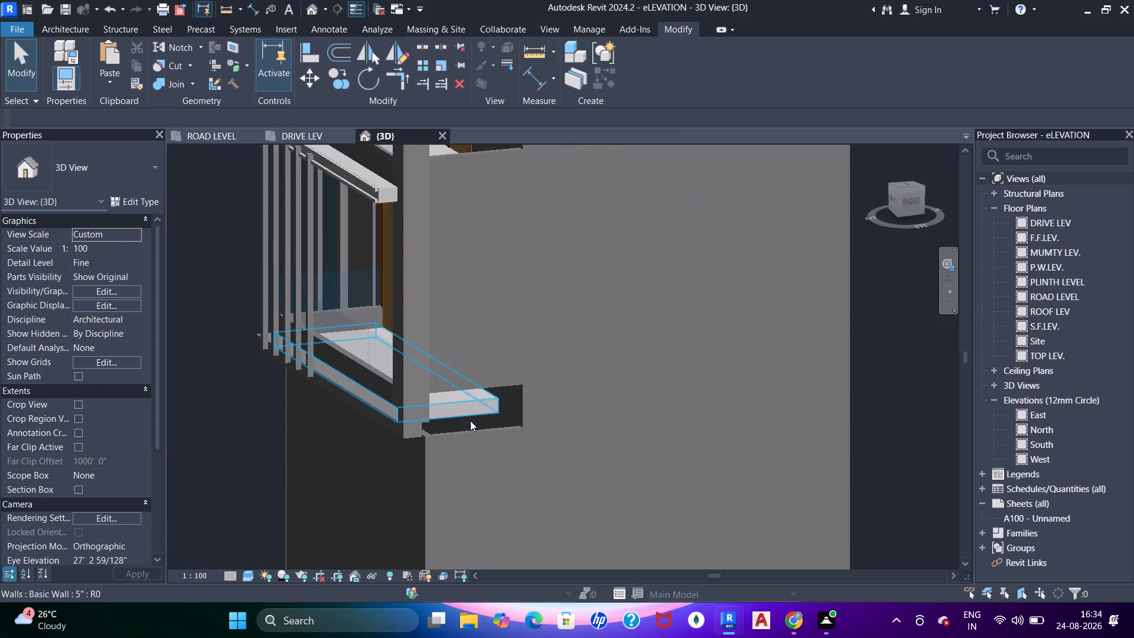
left_click(484, 388)
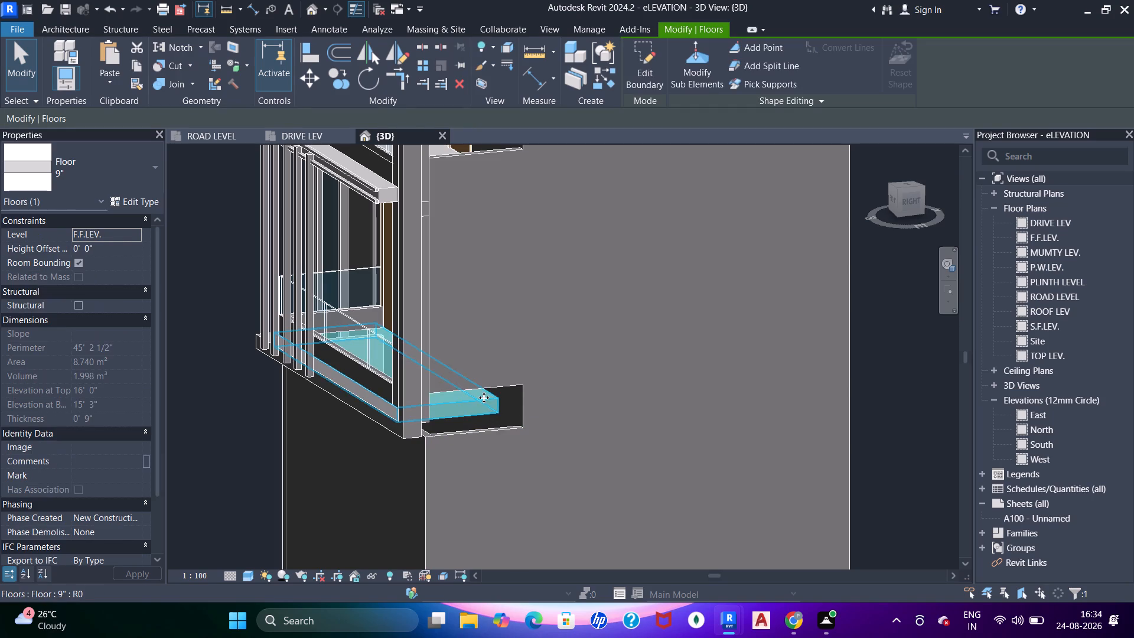
left_click(480, 378)
left_click_drag(477, 390, 478, 418)
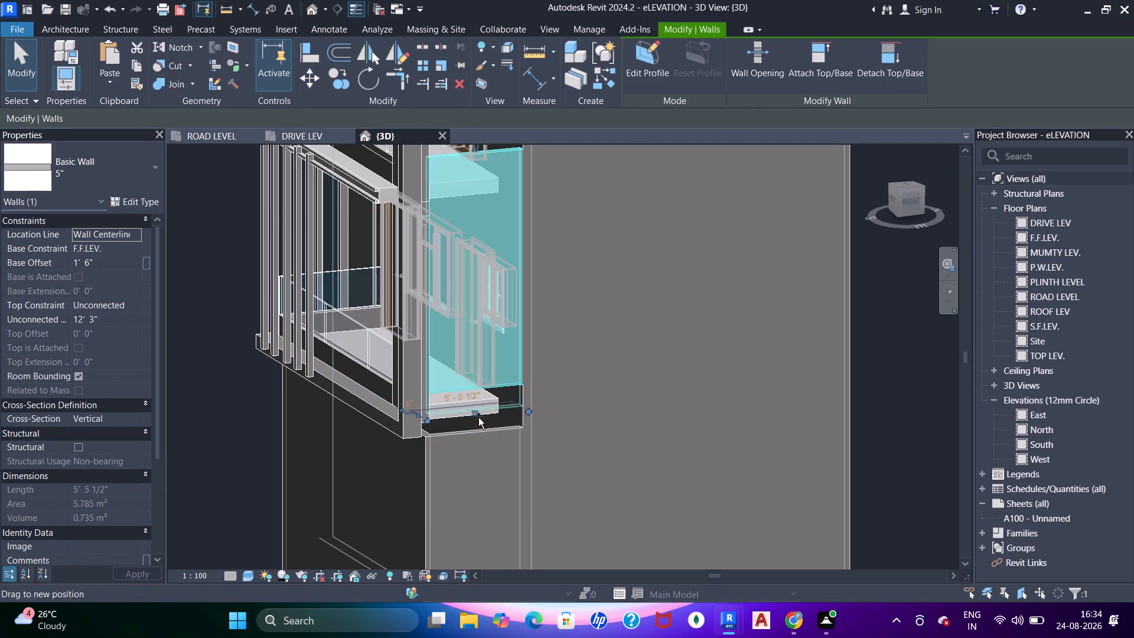
left_click_drag(478, 418, 480, 428)
key("Escape")
Stretch the top of the F.F.LEV. return wall up to the underside of the roof slab, closing the upper-floor side opening.
scroll(480, 419, "down", 5)
middle_click_drag(383, 404, 547, 392, "shift")
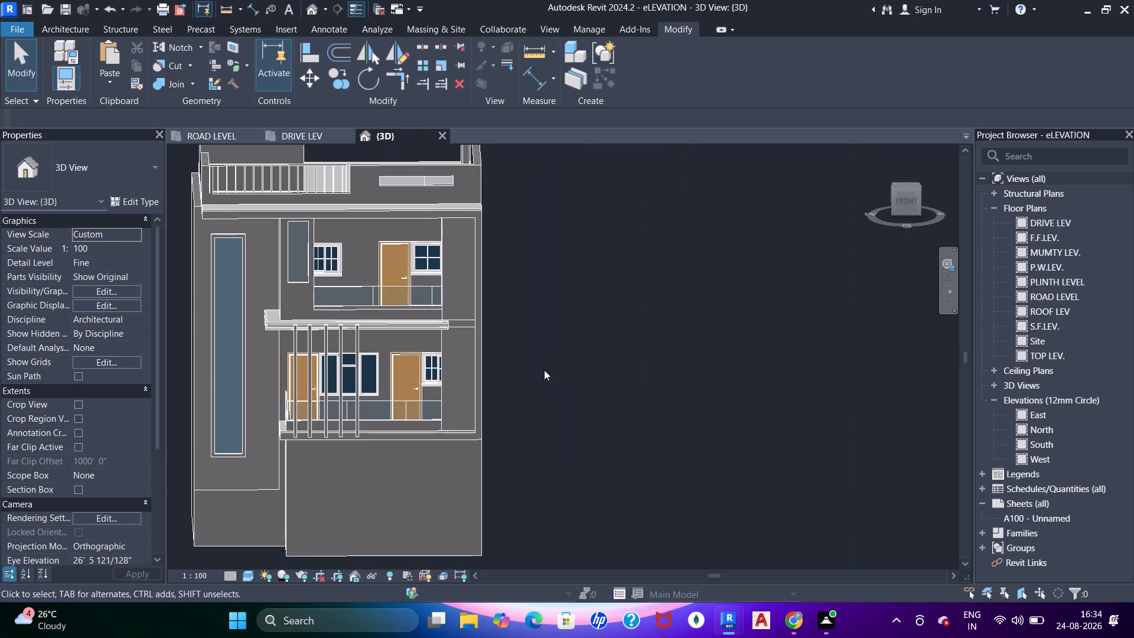
middle_click_drag(564, 418, 480, 338, "shift")
middle_click_drag(500, 354, 478, 438, "shift")
scroll(504, 357, "up", 3)
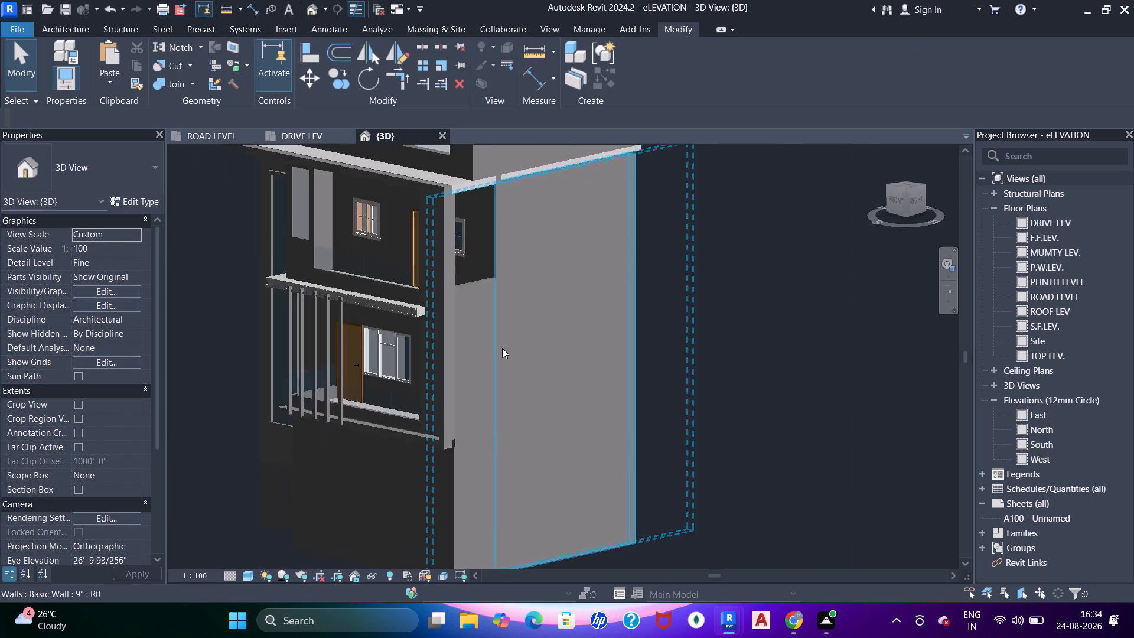
scroll(502, 348, "up", 1)
middle_click_drag(519, 298, 549, 436)
middle_click_drag(546, 438, 513, 414)
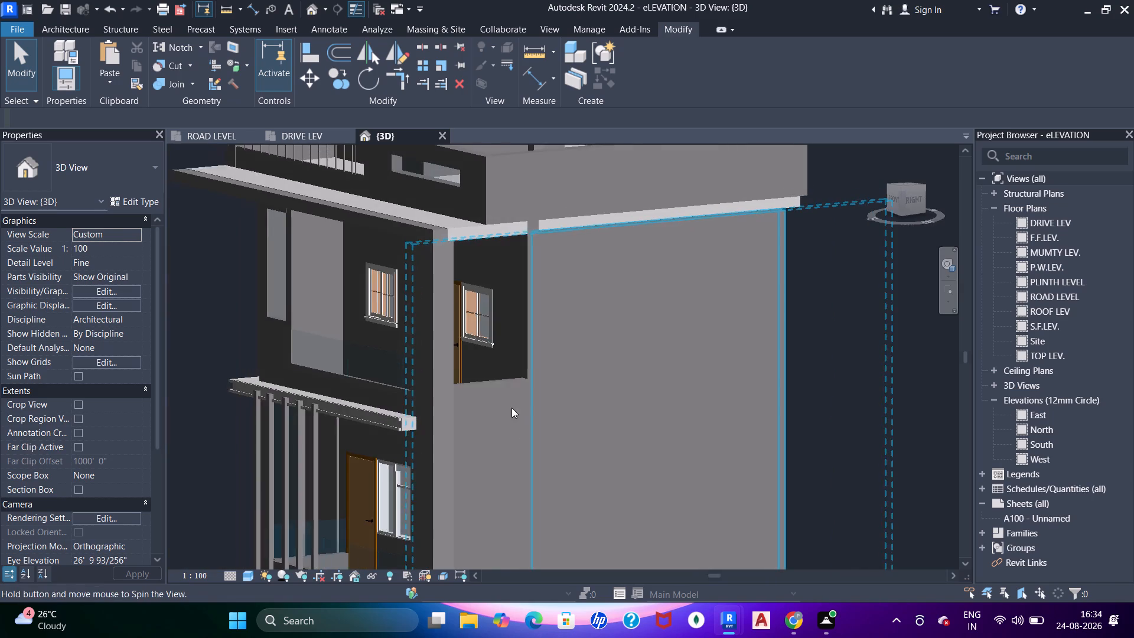
left_click(500, 401)
scroll(490, 379, "up", 4)
scroll(506, 369, "down", 4)
middle_click_drag(517, 401, 494, 340, "shift")
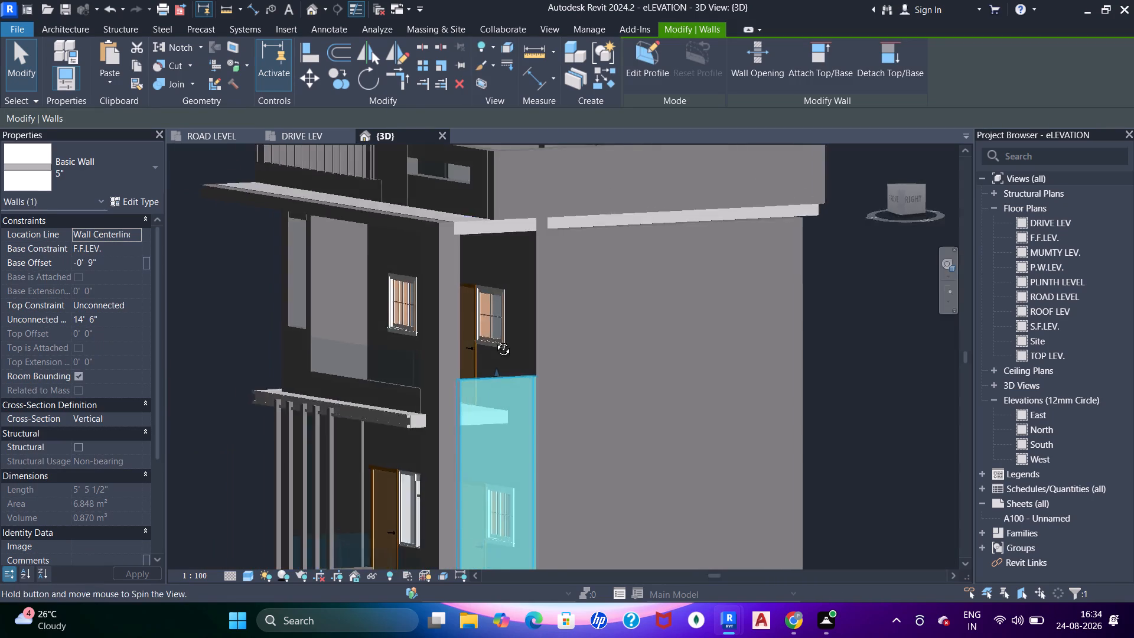
middle_click_drag(494, 340, 493, 335, "shift")
scroll(493, 327, "up", 3)
left_click_drag(496, 398, 483, 185)
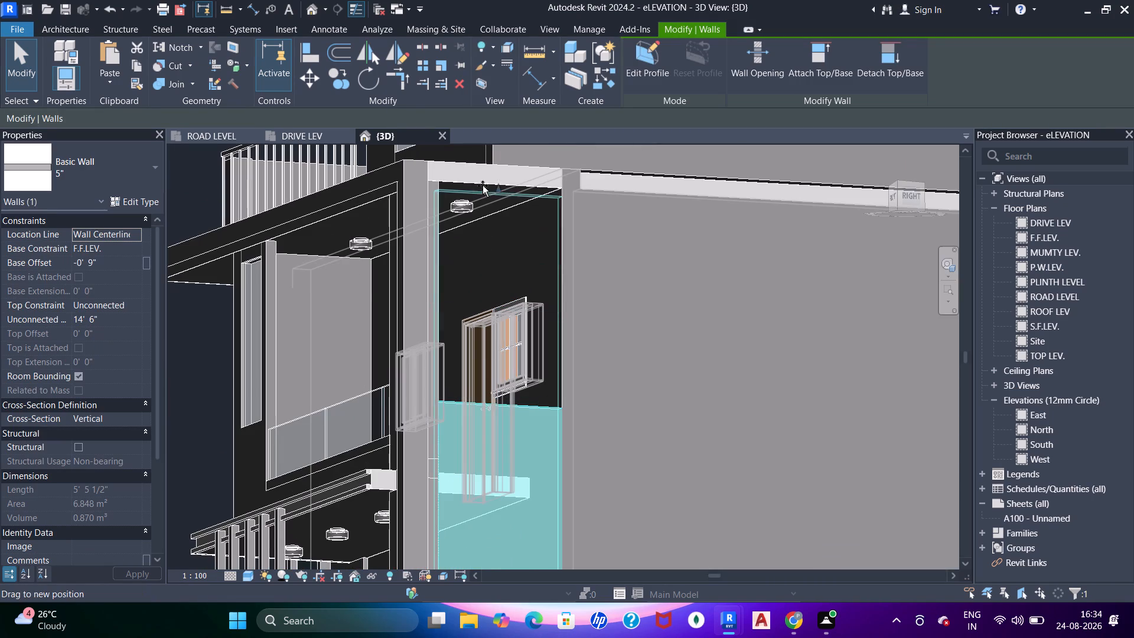
left_click_drag(483, 185, 483, 184)
scroll(483, 200, "down", 4)
key("Escape")
Examine the closed side corner and the front facade of the house model from several angles.
middle_click_drag(461, 360, 647, 416, "shift")
scroll(640, 398, "down", 5)
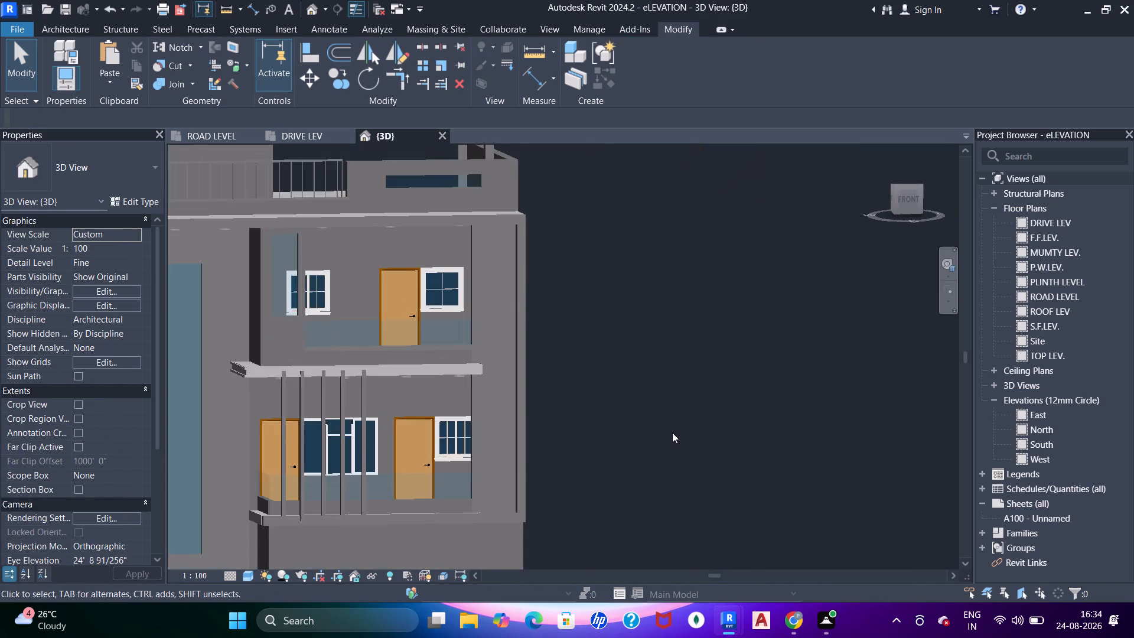
middle_click_drag(681, 445, 513, 429, "shift")
middle_click_drag(452, 454, 620, 502, "shift")
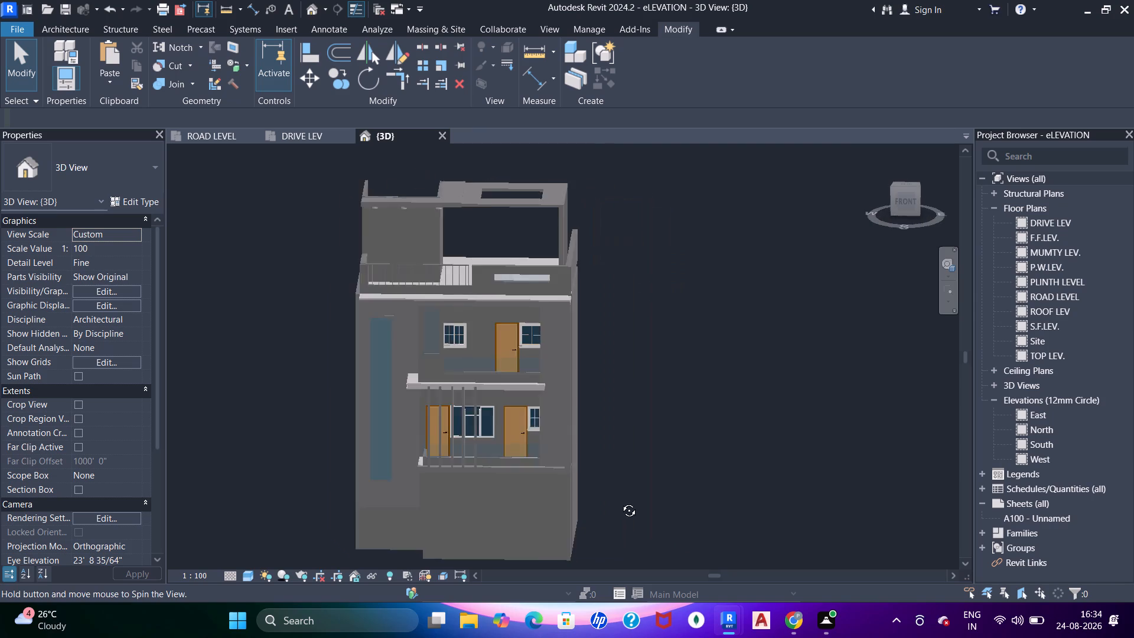
middle_click_drag(620, 502, 625, 500, "shift")
middle_click_drag(525, 520, 590, 470, "shift")
middle_click_drag(571, 490, 545, 412)
scroll(544, 422, "up", 1)
middle_click_drag(539, 432, 534, 441, "shift")
scroll(431, 348, "up", 2)
key("Escape")
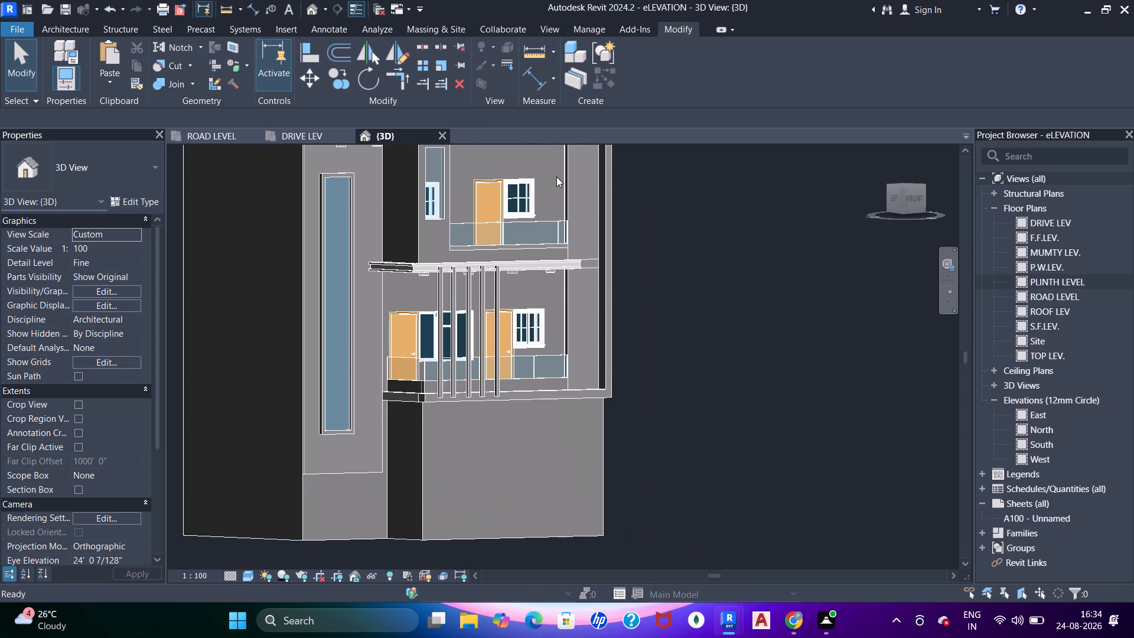
key("Escape")
key("Escape")
key("Escape")
key("Escape")
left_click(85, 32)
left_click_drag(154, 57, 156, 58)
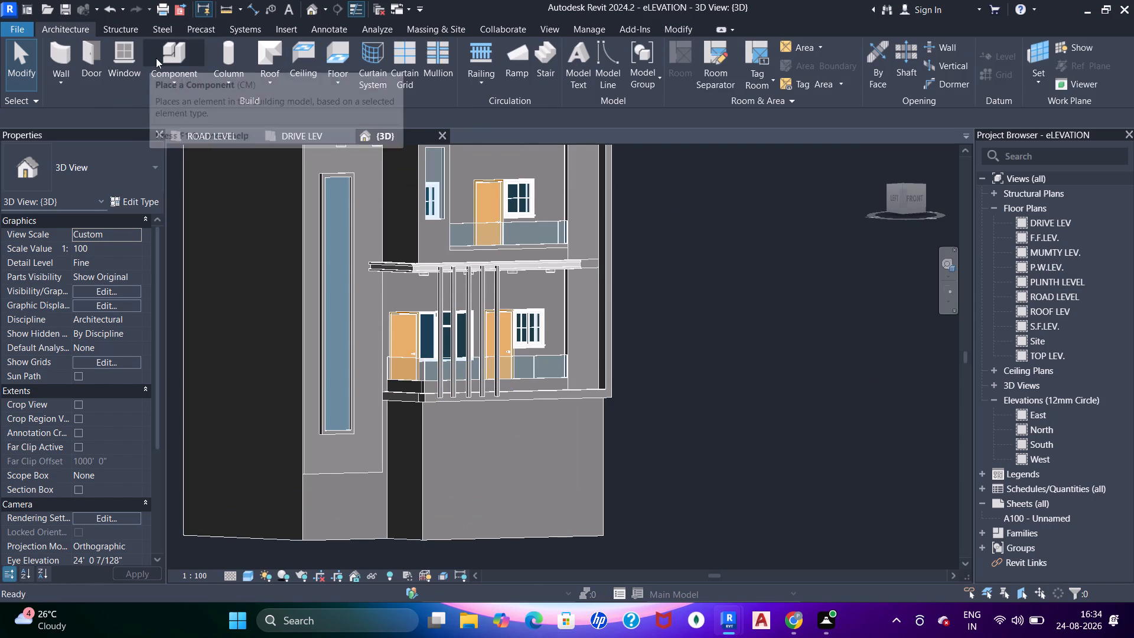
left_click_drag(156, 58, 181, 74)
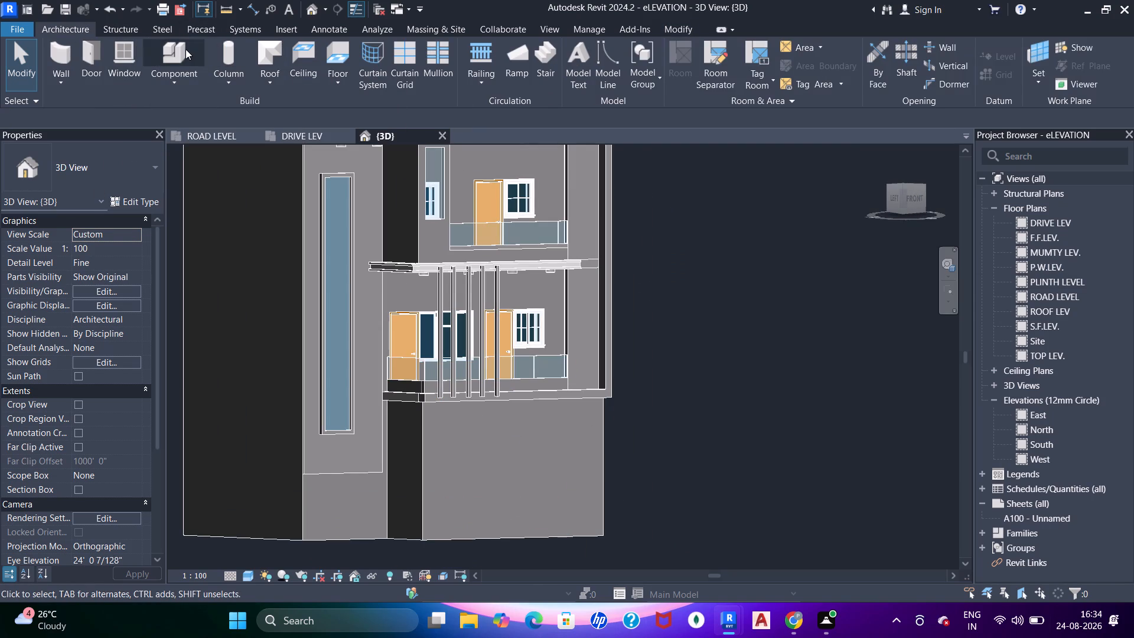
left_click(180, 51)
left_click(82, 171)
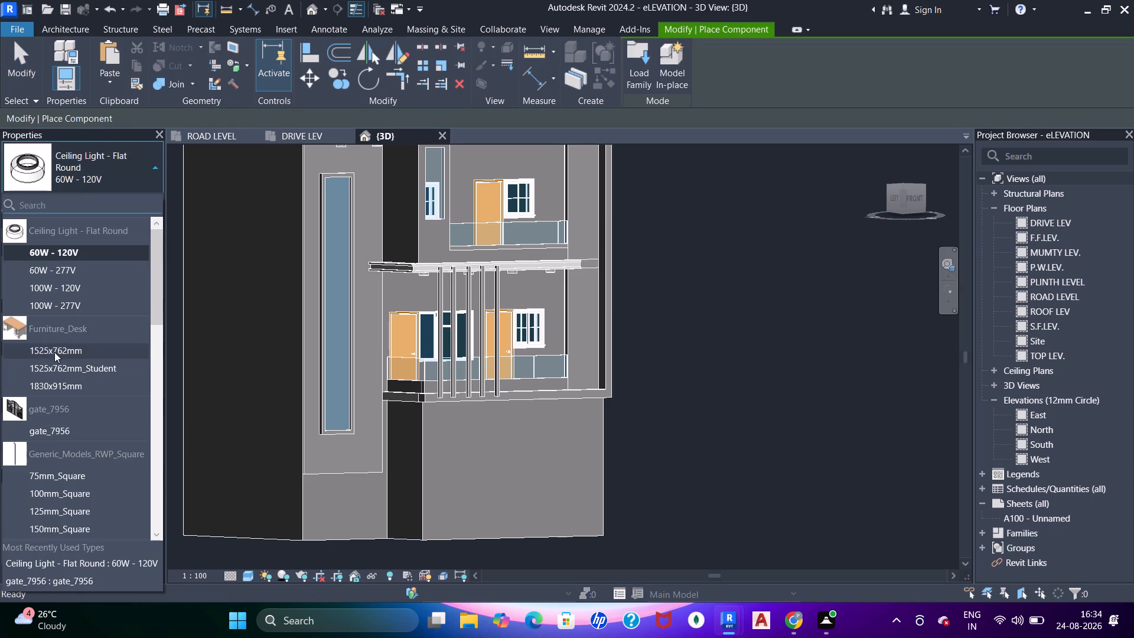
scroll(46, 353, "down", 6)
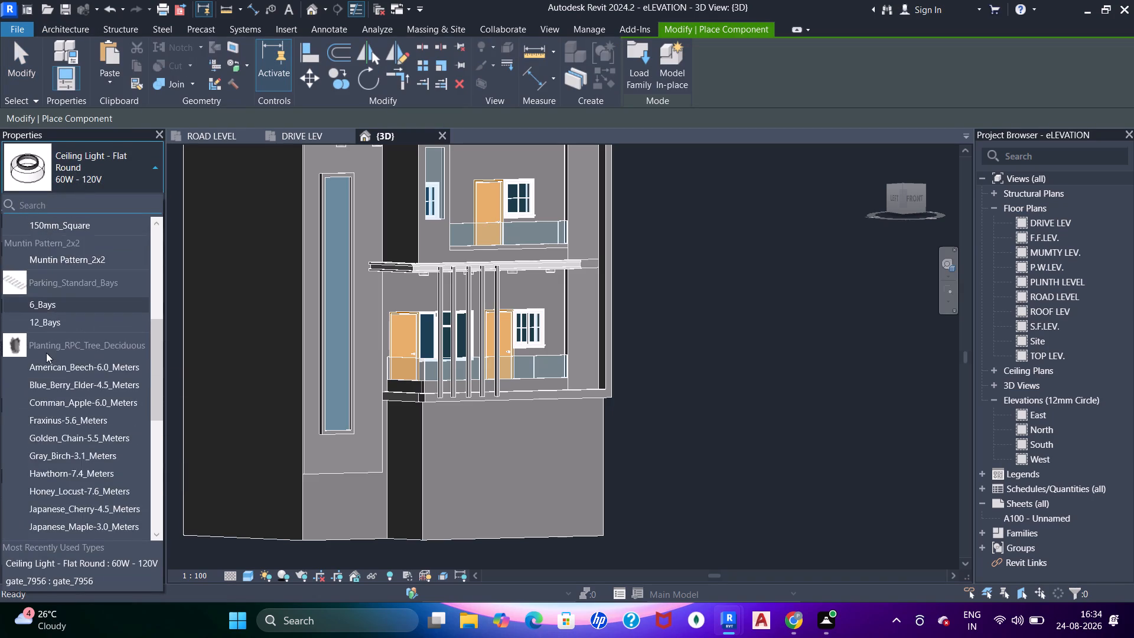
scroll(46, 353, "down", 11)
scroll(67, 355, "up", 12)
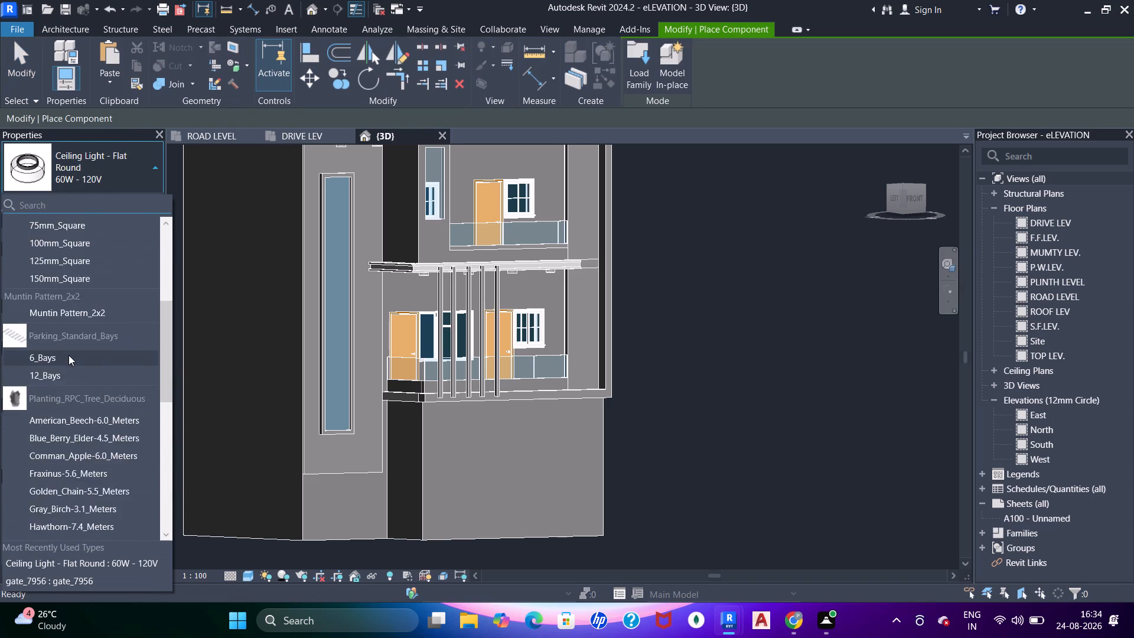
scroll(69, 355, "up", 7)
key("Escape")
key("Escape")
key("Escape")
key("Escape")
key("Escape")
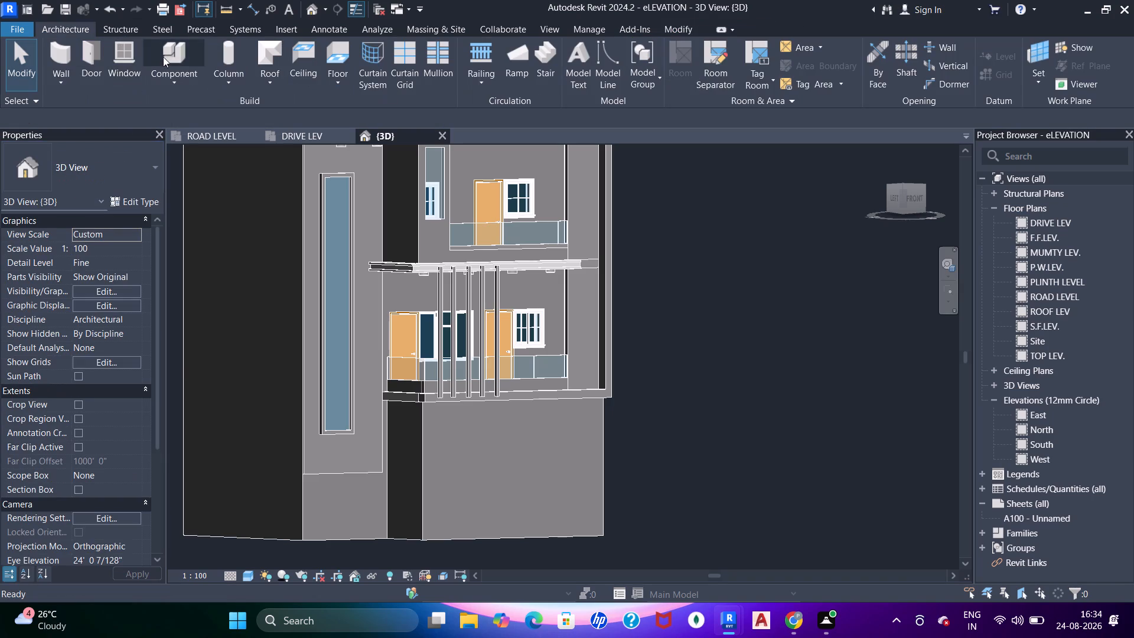
Place a Window-Casement-Triple-Middle-Transom 72" x 53" in the ground-floor front wall, with its sill about 3' 7" above PLINTH LEVEL.
left_click_drag(126, 56, 129, 66)
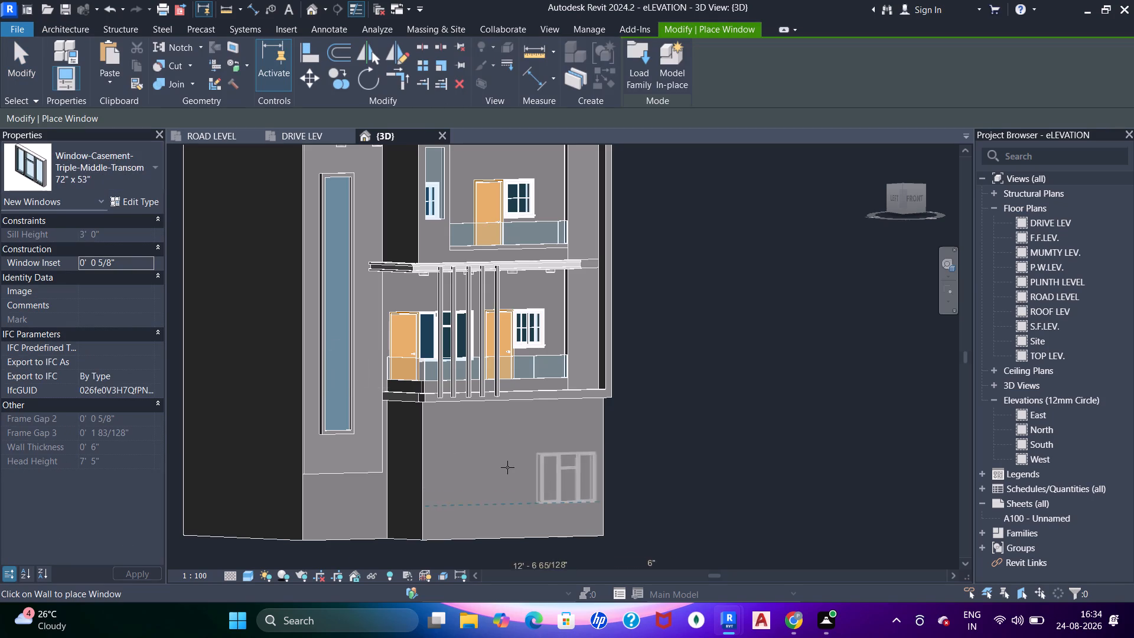
scroll(447, 453, "up", 4)
left_click(479, 460)
scroll(514, 389, "down", 5)
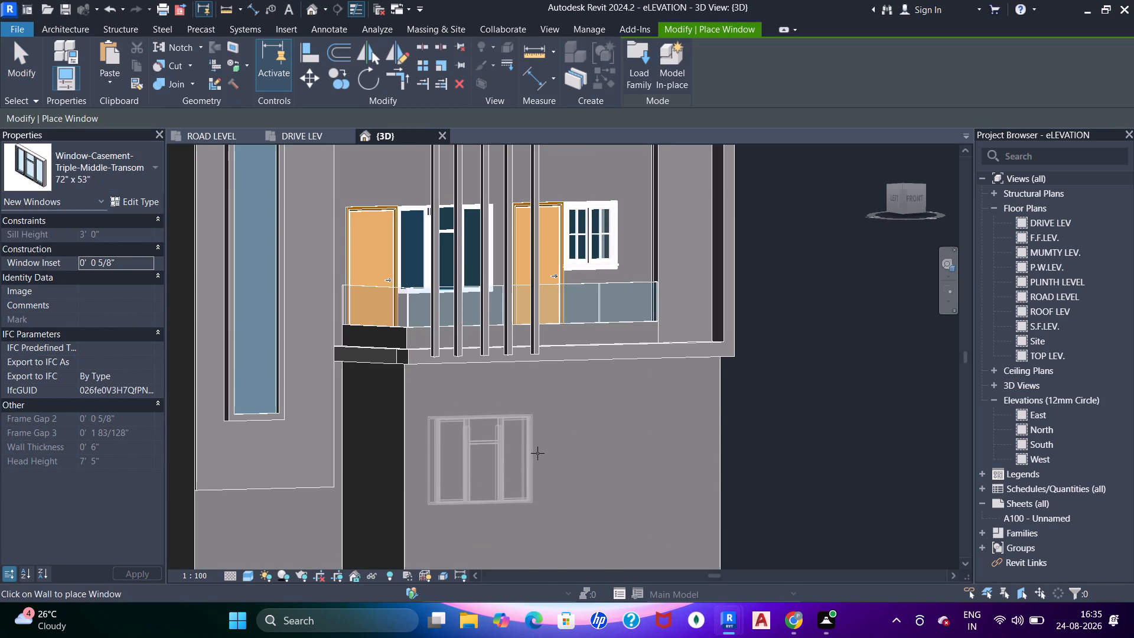
key("Escape")
key("Escape")
Compare the new ground-floor window's placement with the front elevation drawing in DRIVE LEV.
middle_click_drag(571, 438, 491, 425, "shift")
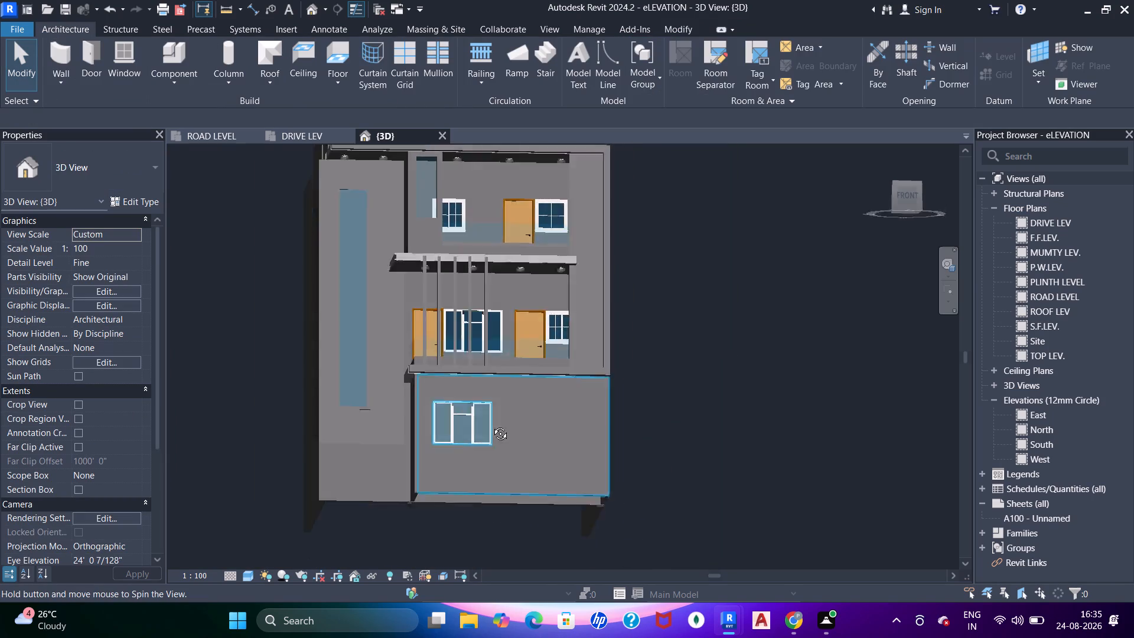
middle_click_drag(491, 425, 507, 447, "shift")
middle_click_drag(489, 493, 581, 518, "shift")
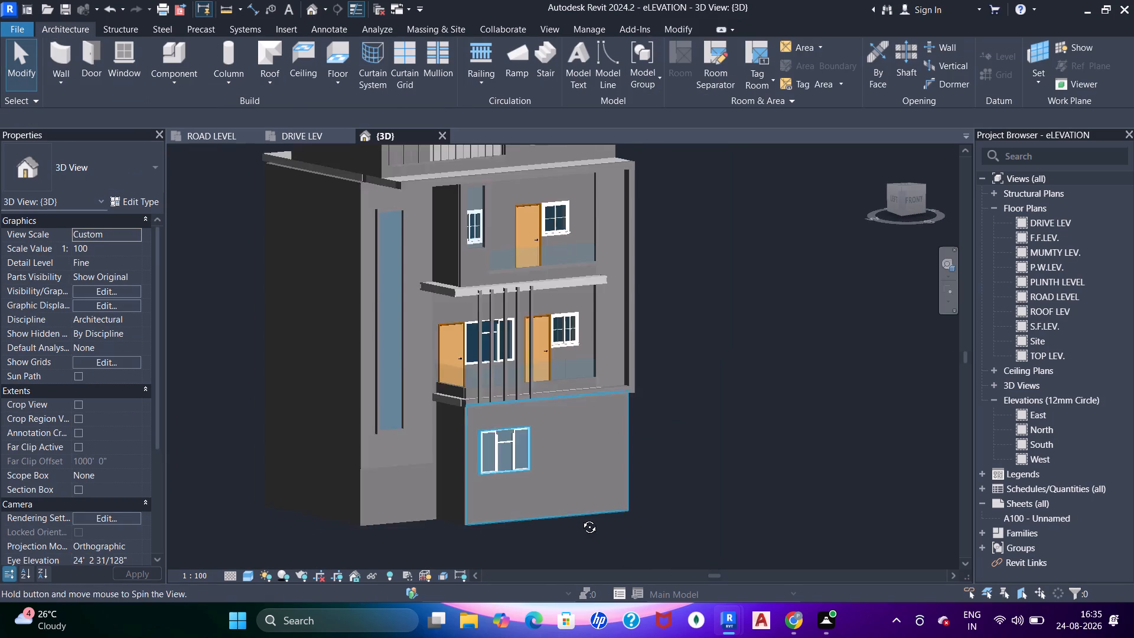
middle_click_drag(581, 518, 582, 519, "shift")
key("Escape")
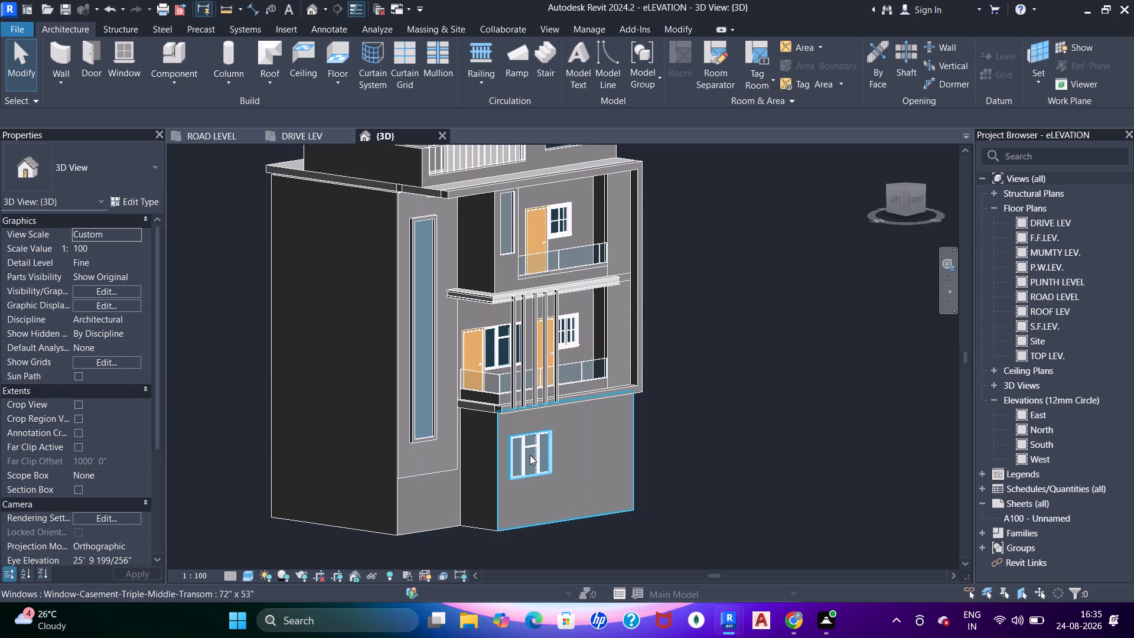
left_click(530, 455)
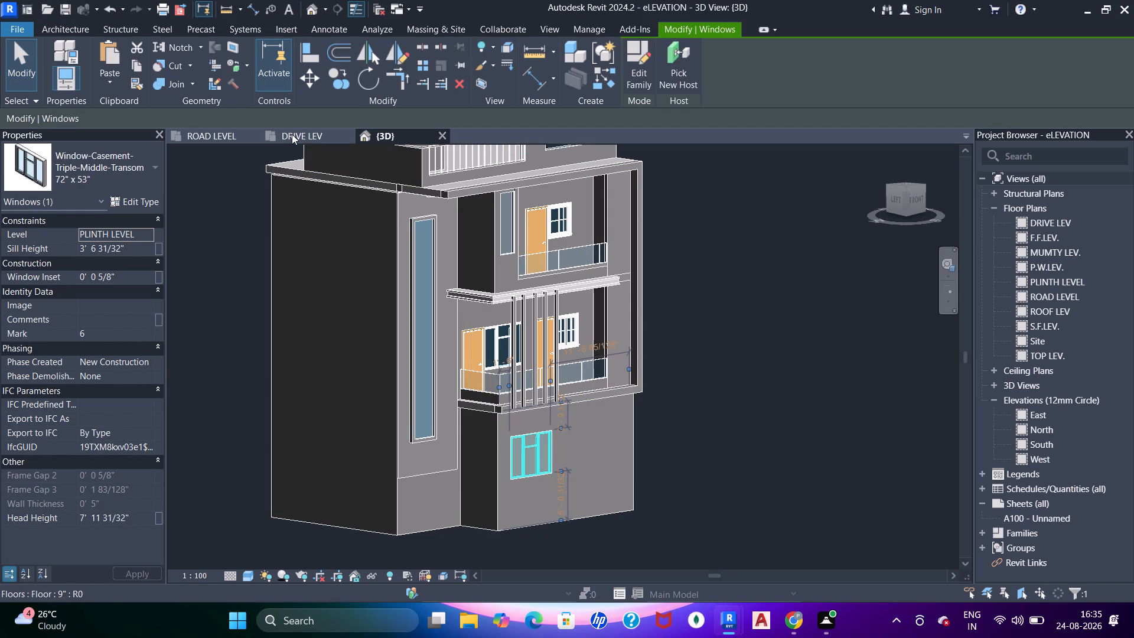
left_click(292, 134)
scroll(523, 294, "down", 7)
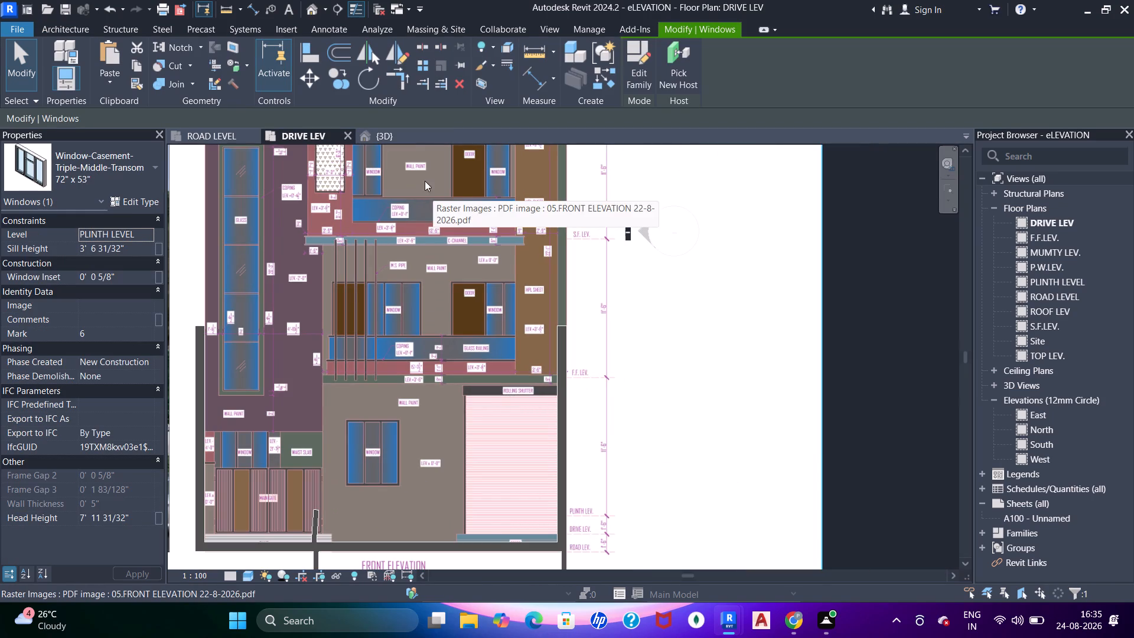
left_click(386, 136)
scroll(549, 461, "up", 6)
key("Escape")
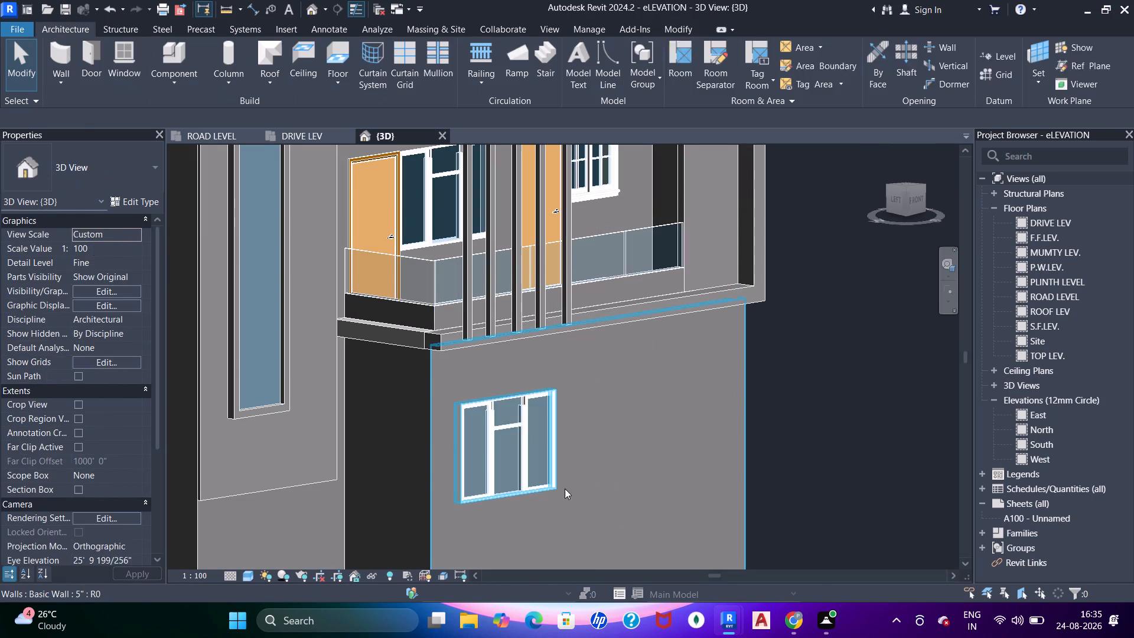
Inspect the ground-floor window and its wall from the front and below, and recheck the front elevation drawing.
left_click(511, 468)
scroll(523, 466, "up", 3)
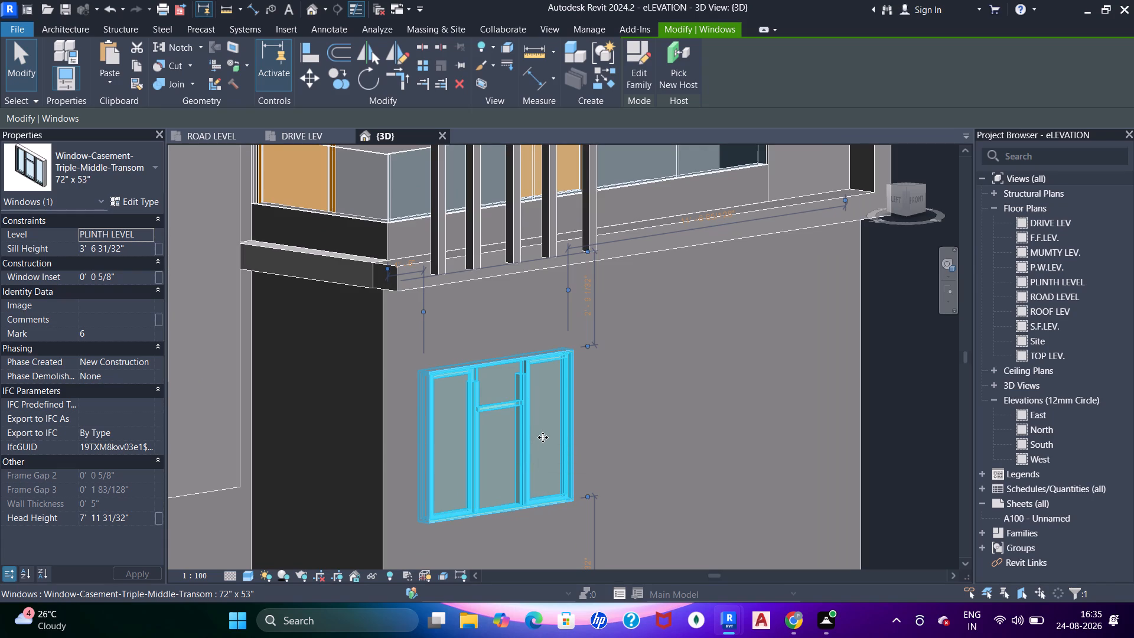
scroll(576, 342, "down", 4)
middle_click_drag(572, 458, 676, 188, "shift")
middle_click_drag(653, 390, 654, 295, "shift")
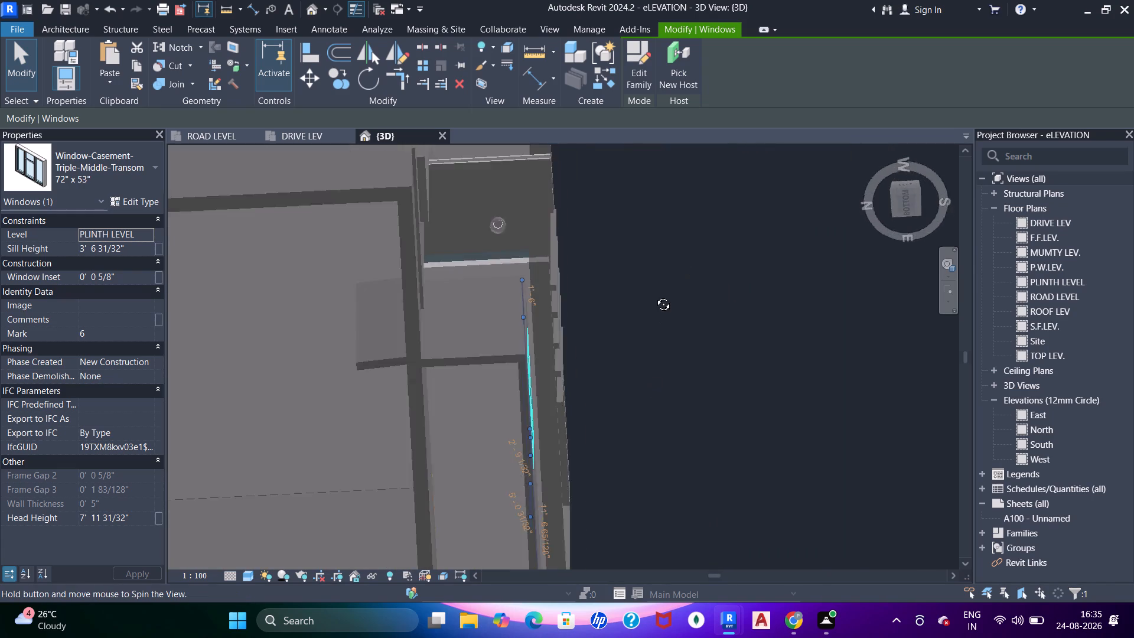
middle_click_drag(654, 295, 618, 307, "shift")
scroll(613, 310, "down", 6)
middle_click_drag(612, 310, 541, 542, "shift")
key("Escape")
key("Escape")
scroll(569, 429, "down", 1, "shift")
middle_click_drag(629, 334, 426, 435, "shift")
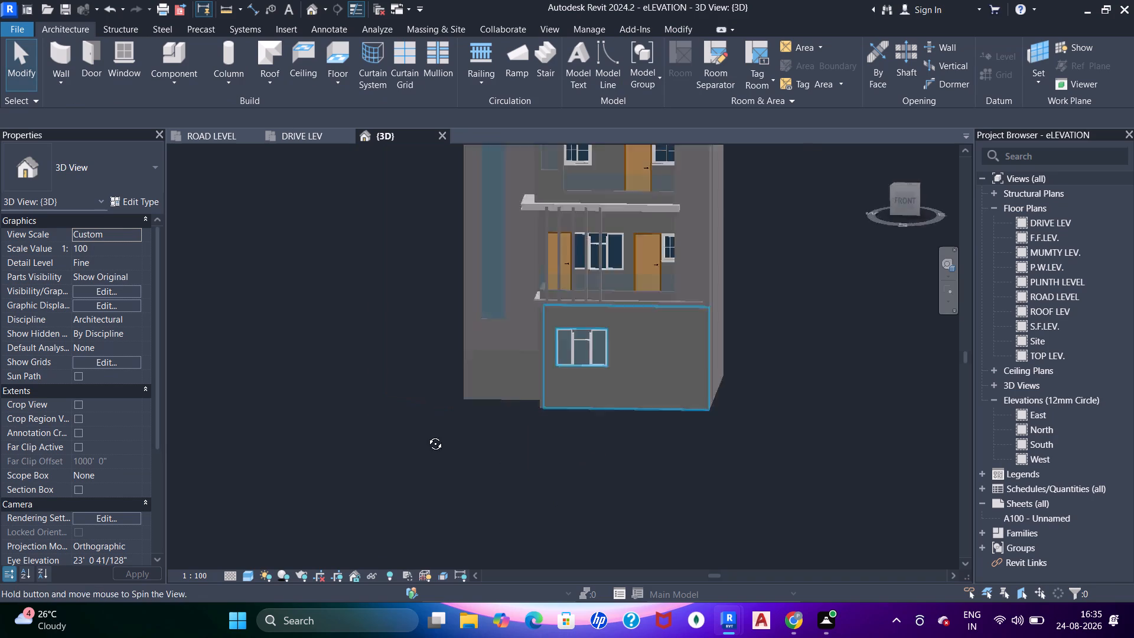
middle_click_drag(426, 435, 422, 430, "shift")
middle_click_drag(454, 431, 641, 494, "shift")
middle_click_drag(670, 466, 627, 437, "shift")
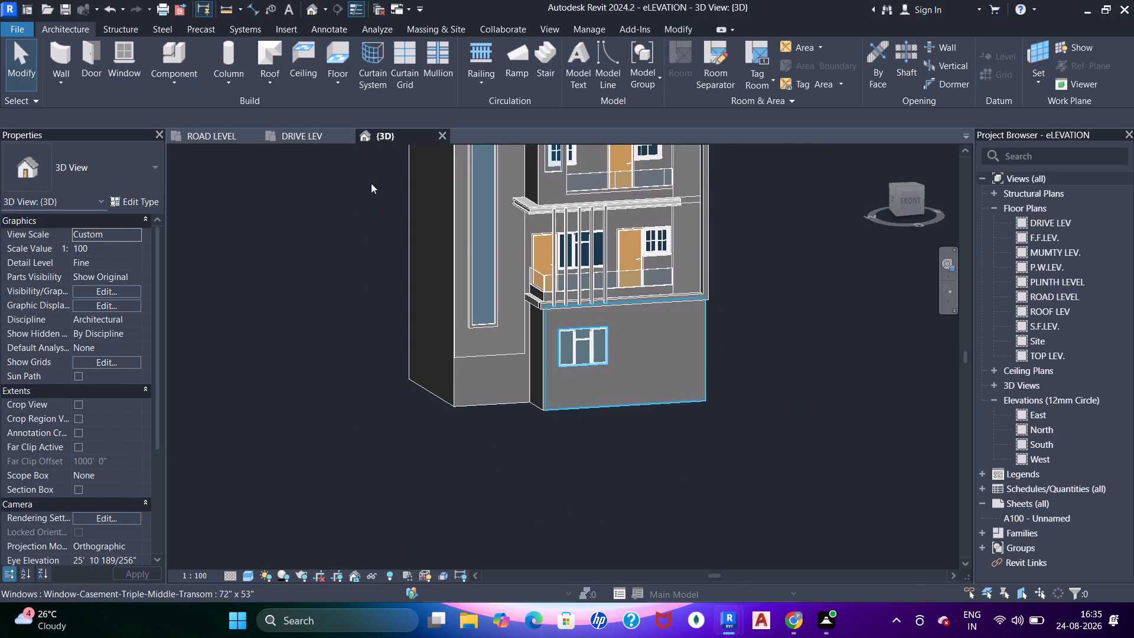
left_click(302, 133)
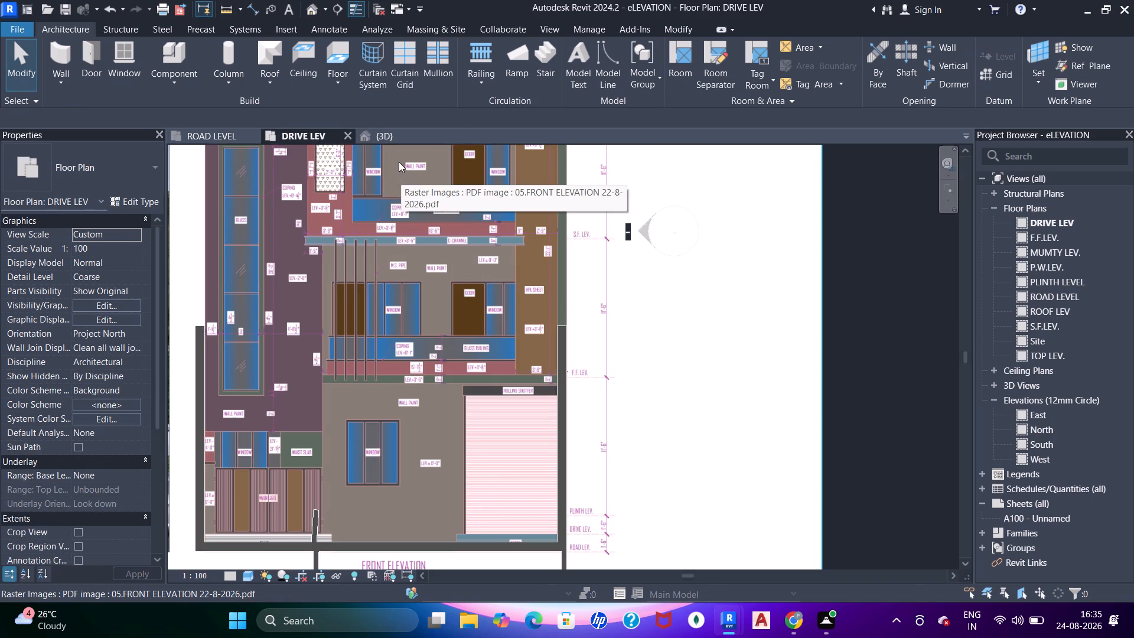
left_click(369, 137)
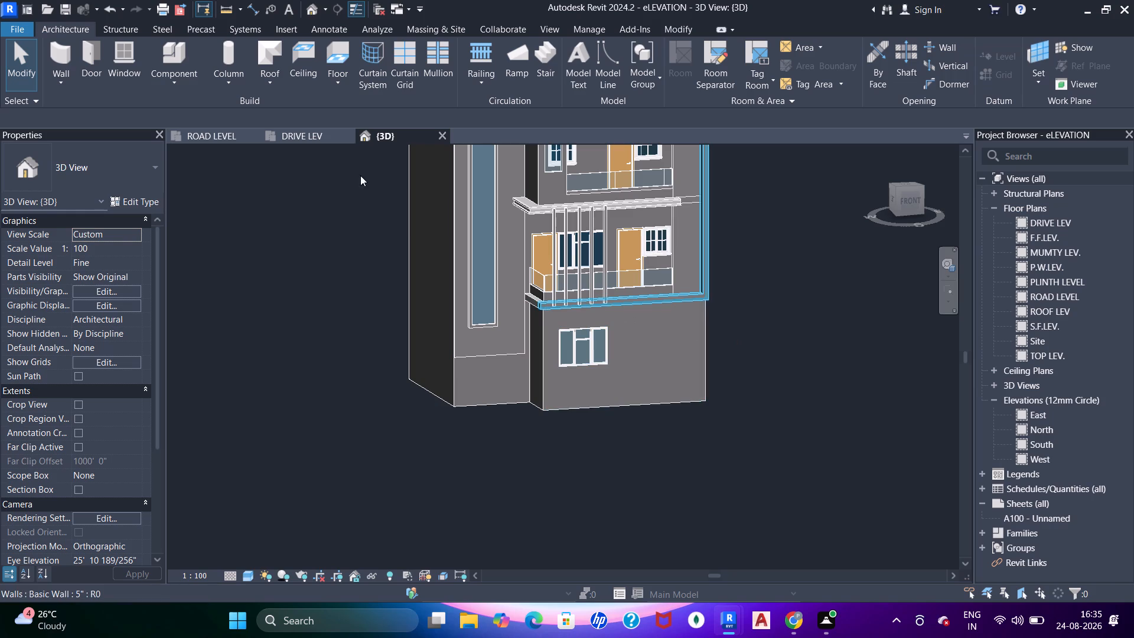
Examine the ground floor in the front elevation drawing and the rendered facade image in DRIVE LEV.
middle_click_drag(494, 380, 514, 435, "shift")
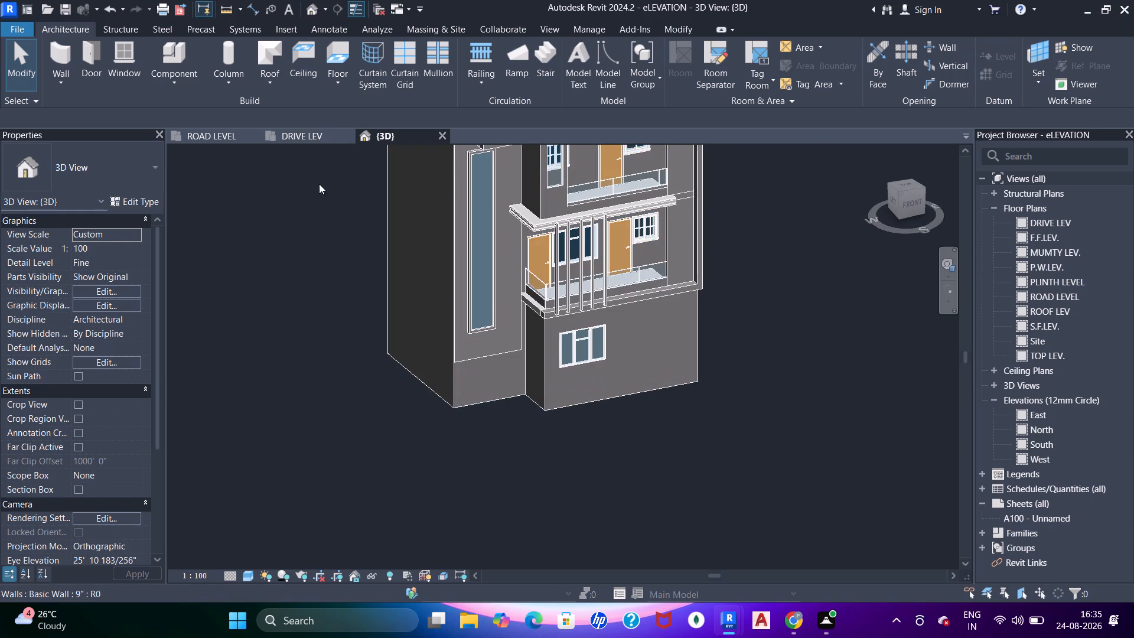
left_click(307, 141)
scroll(302, 296, "down", 4)
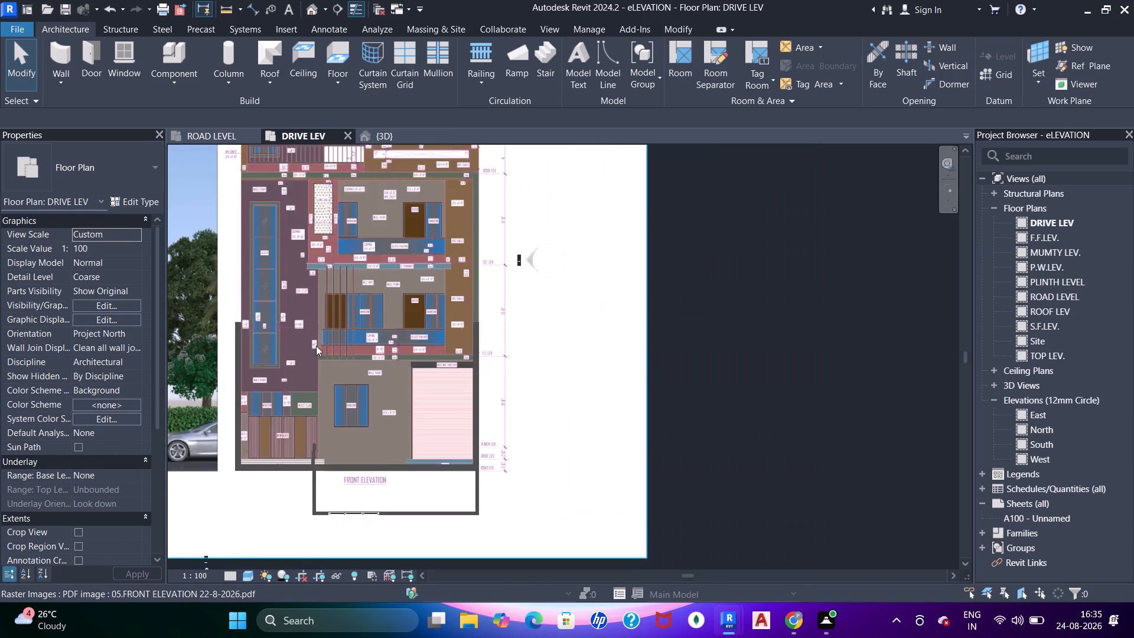
middle_click_drag(316, 346, 752, 328)
scroll(558, 370, "up", 3)
middle_click_drag(539, 362, 620, 418)
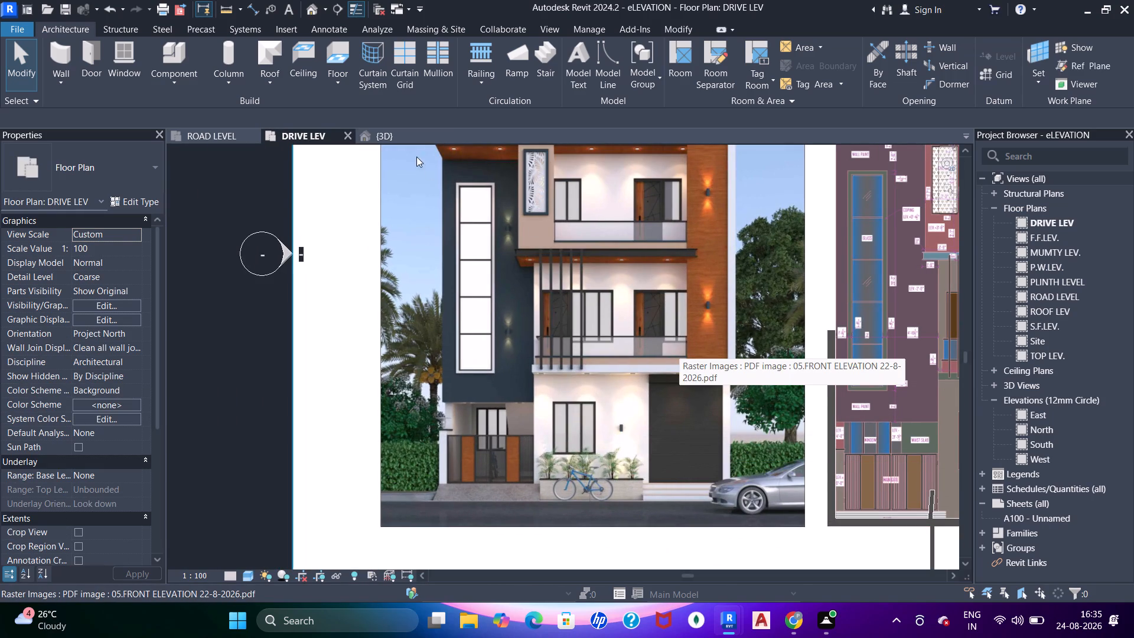
left_click(392, 135)
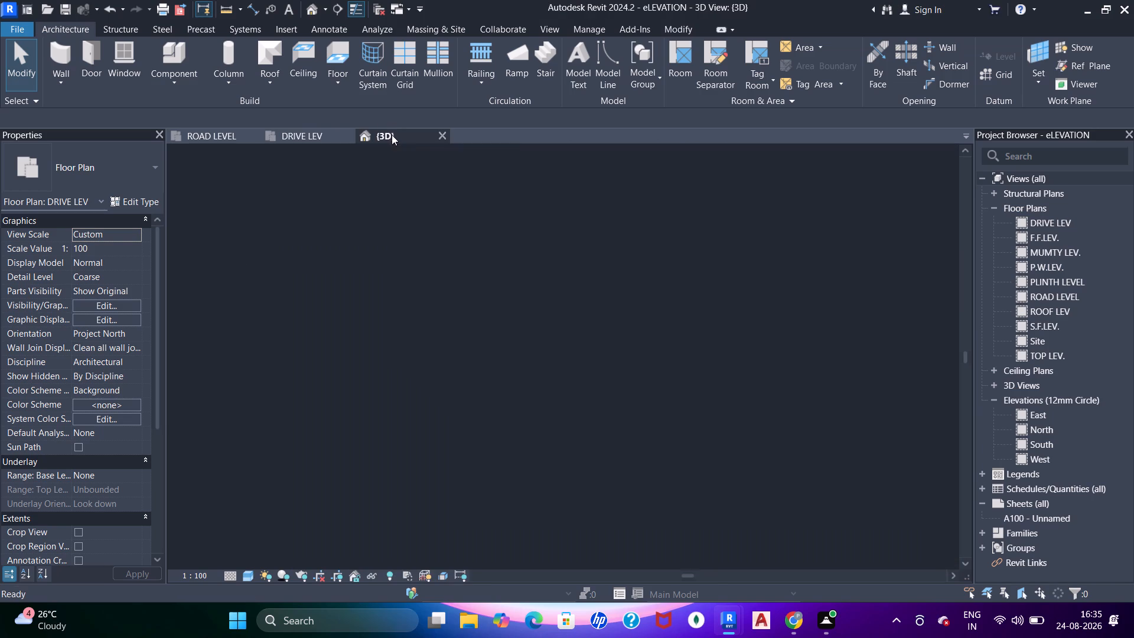
Draw a 9" Basic Wall about 45' 6" long, running forward from the bottom front corner of the building's blank side wall.
scroll(448, 389, "up", 2)
left_click(449, 389)
middle_click_drag(470, 403, 548, 416, "shift")
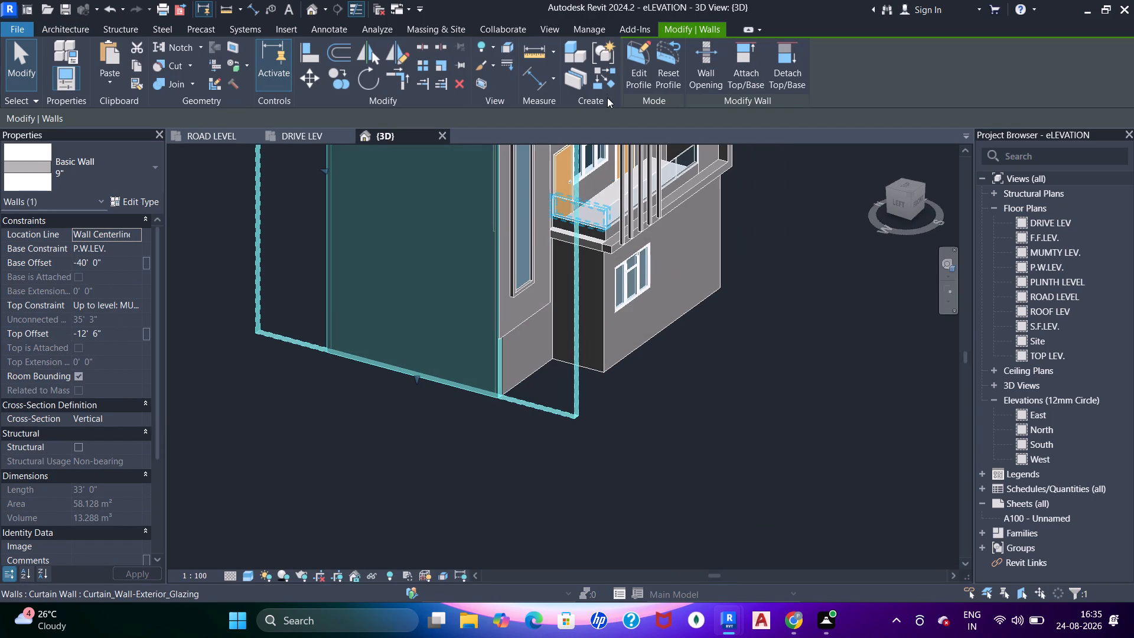
left_click(605, 88)
scroll(512, 396, "up", 6)
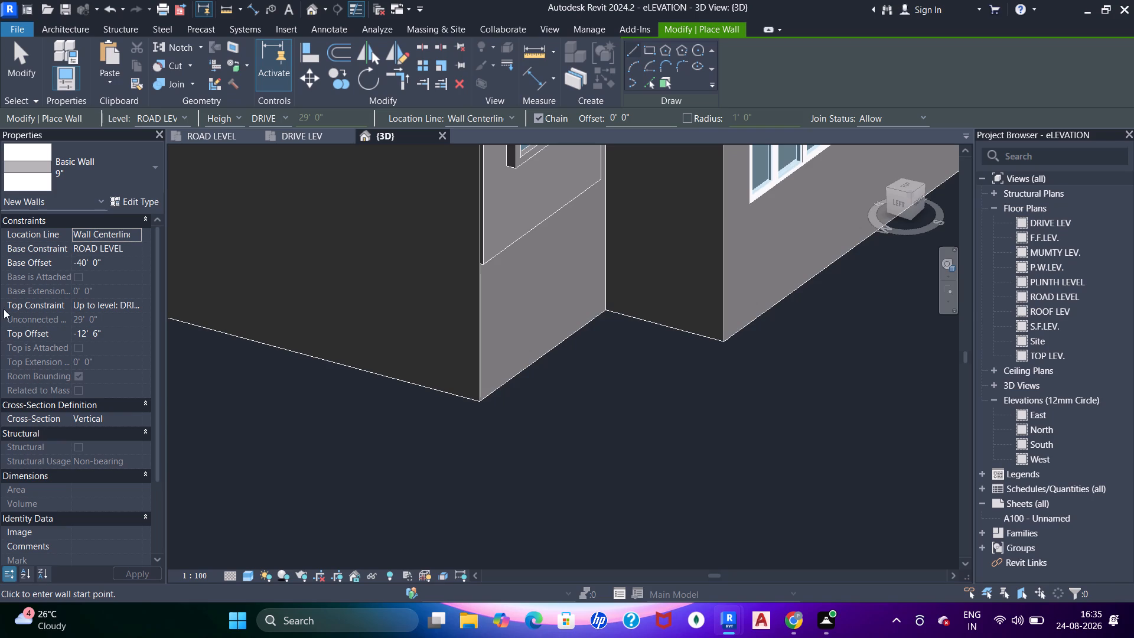
left_click(480, 399)
scroll(636, 460, "down", 5)
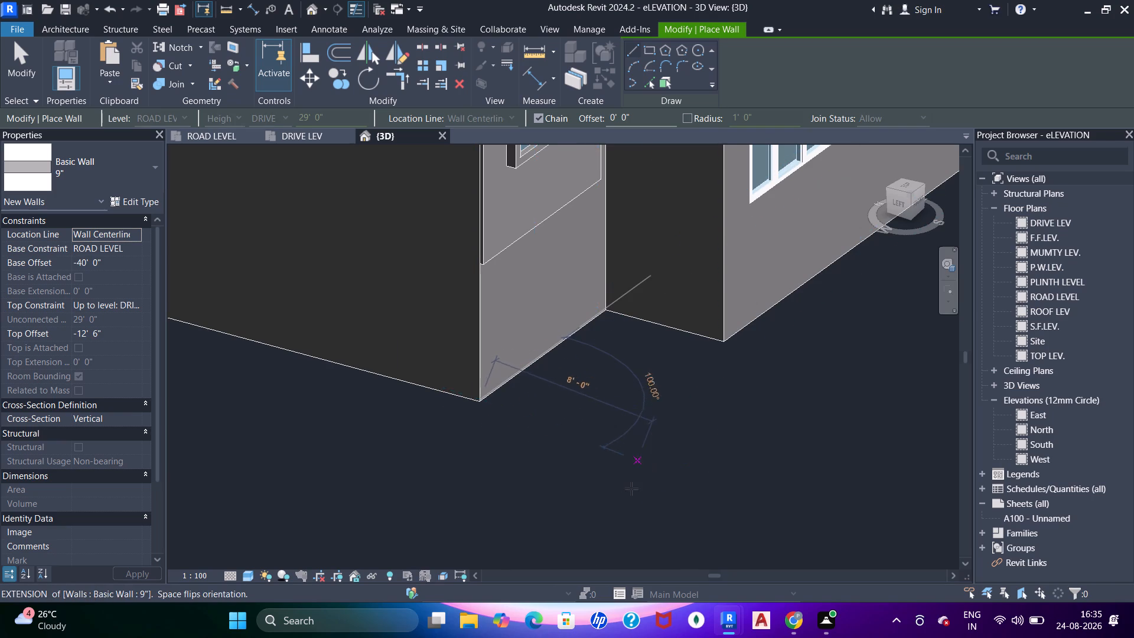
scroll(631, 489, "down", 6)
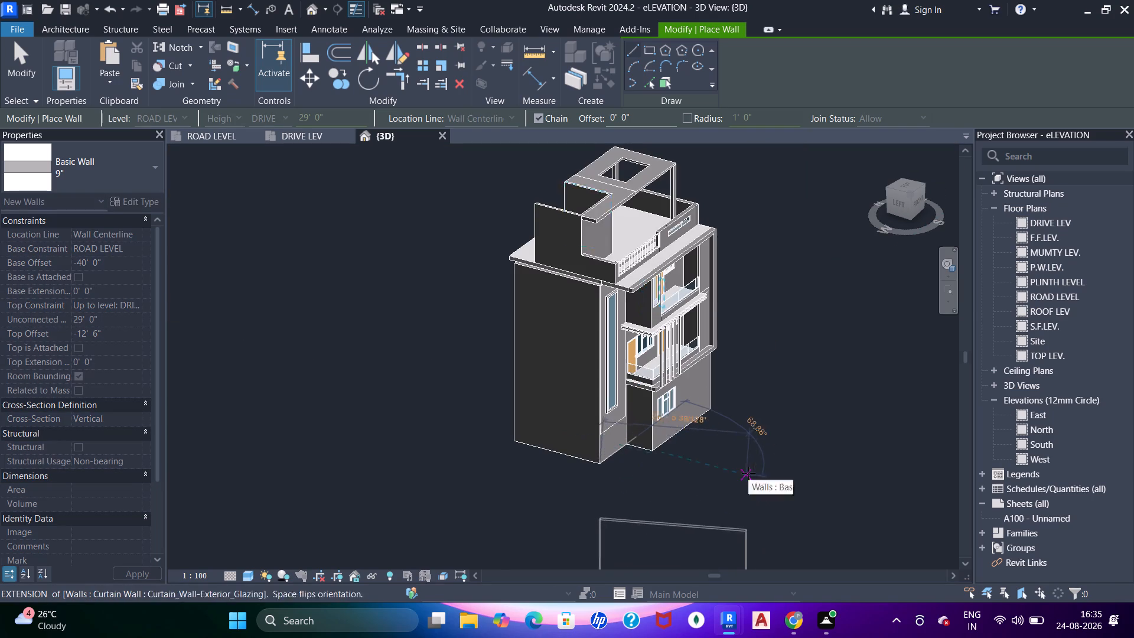
middle_click_drag(748, 473, 790, 351)
scroll(771, 377, "down", 3)
middle_click_drag(750, 432, 706, 519, "shift")
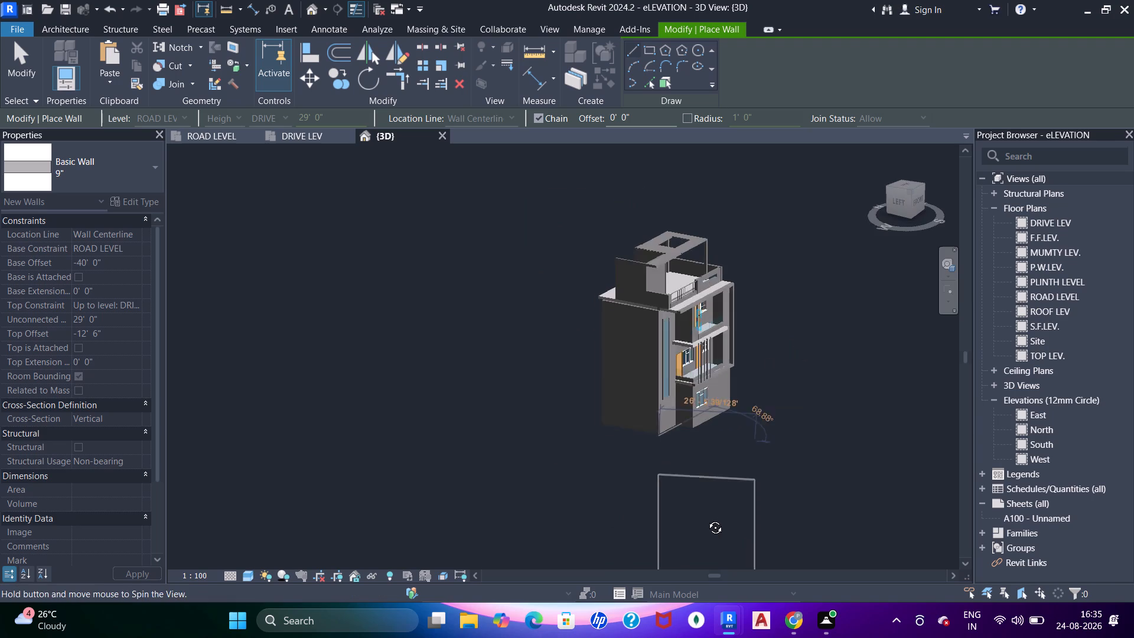
middle_click_drag(706, 519, 708, 519, "shift")
left_click(770, 476)
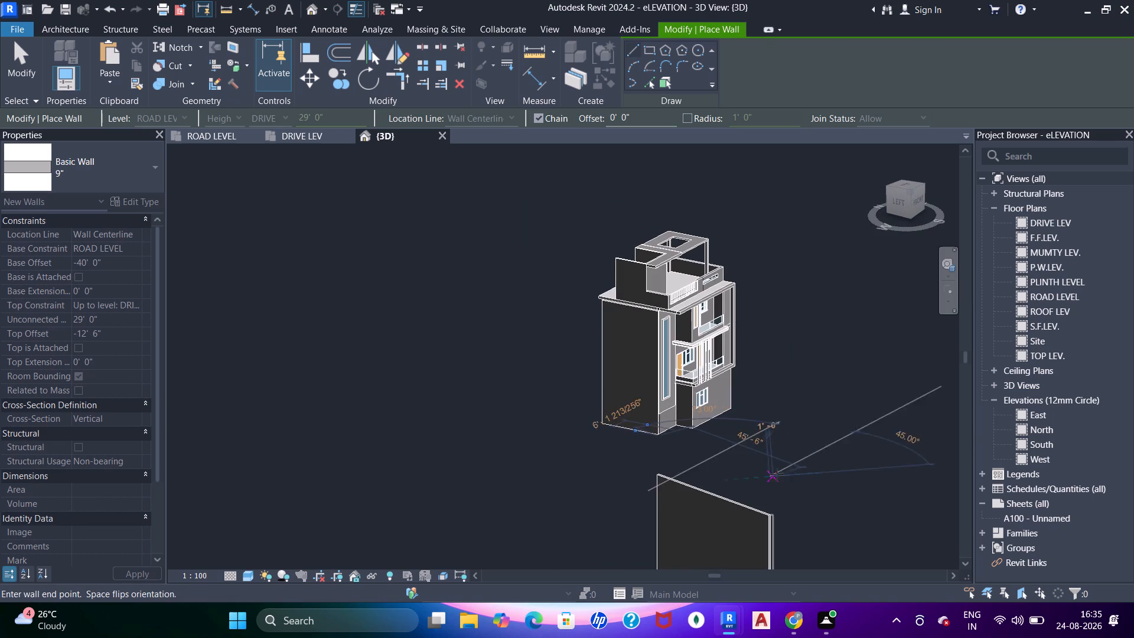
key("Escape")
key("Escape")
key("Escape")
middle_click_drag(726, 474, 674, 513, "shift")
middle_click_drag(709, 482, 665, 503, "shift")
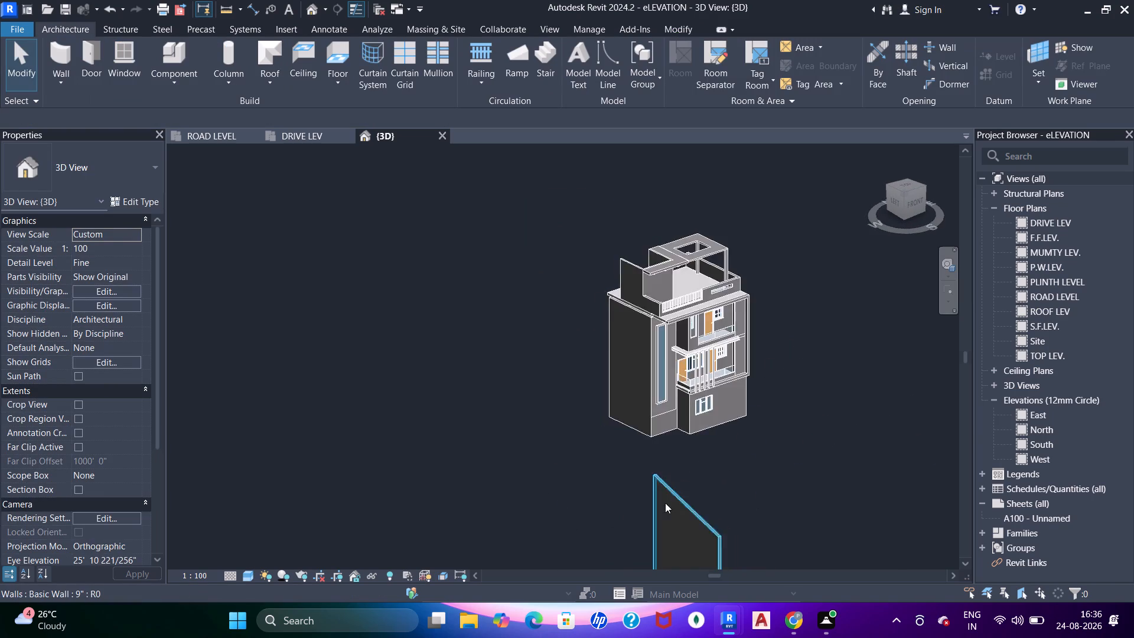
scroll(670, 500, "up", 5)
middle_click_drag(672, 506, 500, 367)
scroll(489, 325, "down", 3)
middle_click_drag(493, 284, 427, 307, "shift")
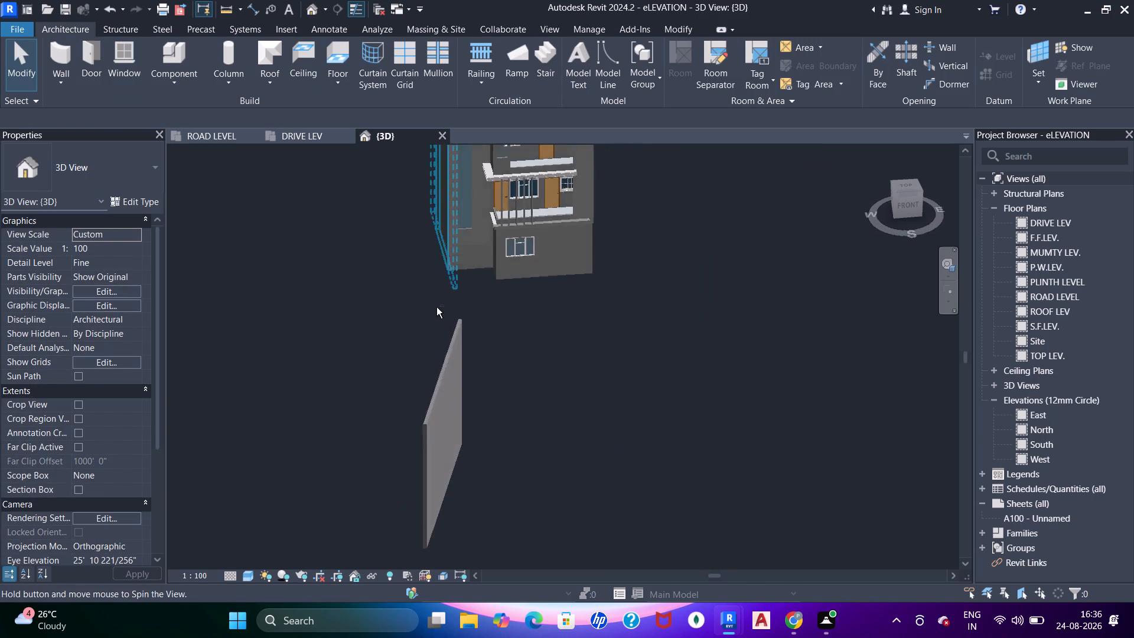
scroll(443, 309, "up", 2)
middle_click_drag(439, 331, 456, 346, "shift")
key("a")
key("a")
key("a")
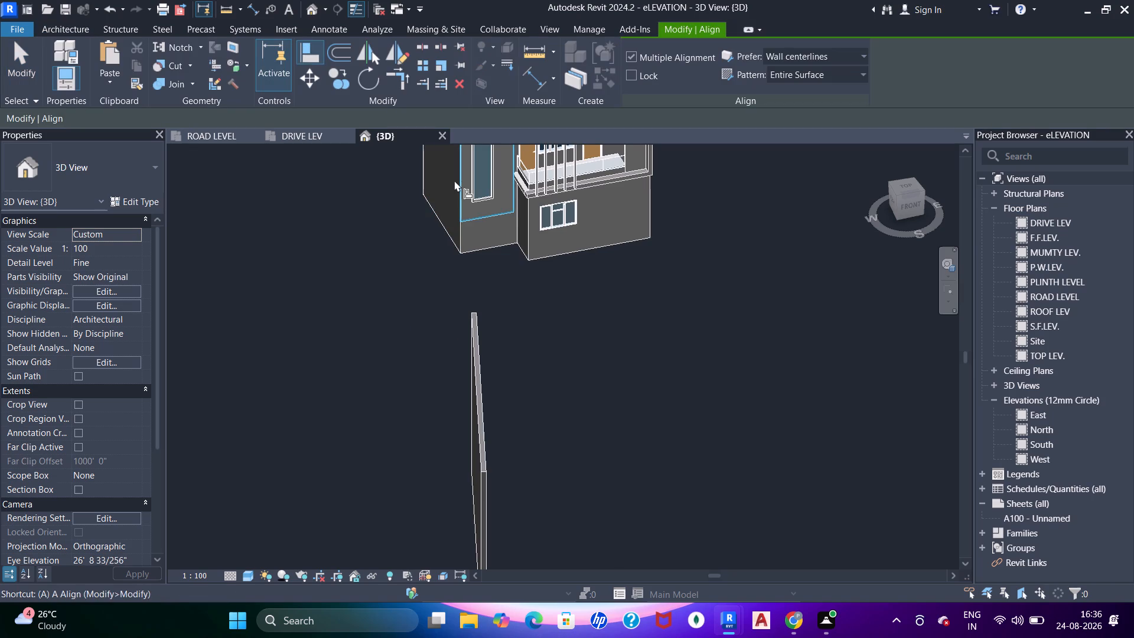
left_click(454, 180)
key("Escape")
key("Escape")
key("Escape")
Align the face of the new 9" wall with the outer face of the building's blank side wall.
key("a")
key("a")
key("a")
left_click(446, 204)
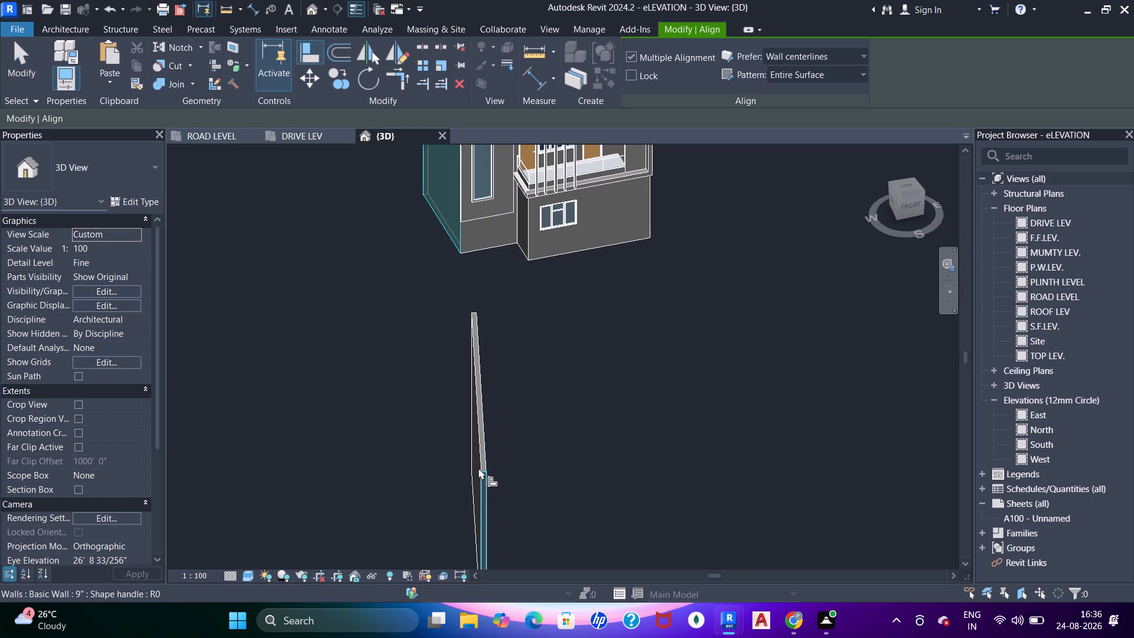
middle_click_drag(478, 468, 521, 425, "shift")
left_click(513, 420)
key("Escape")
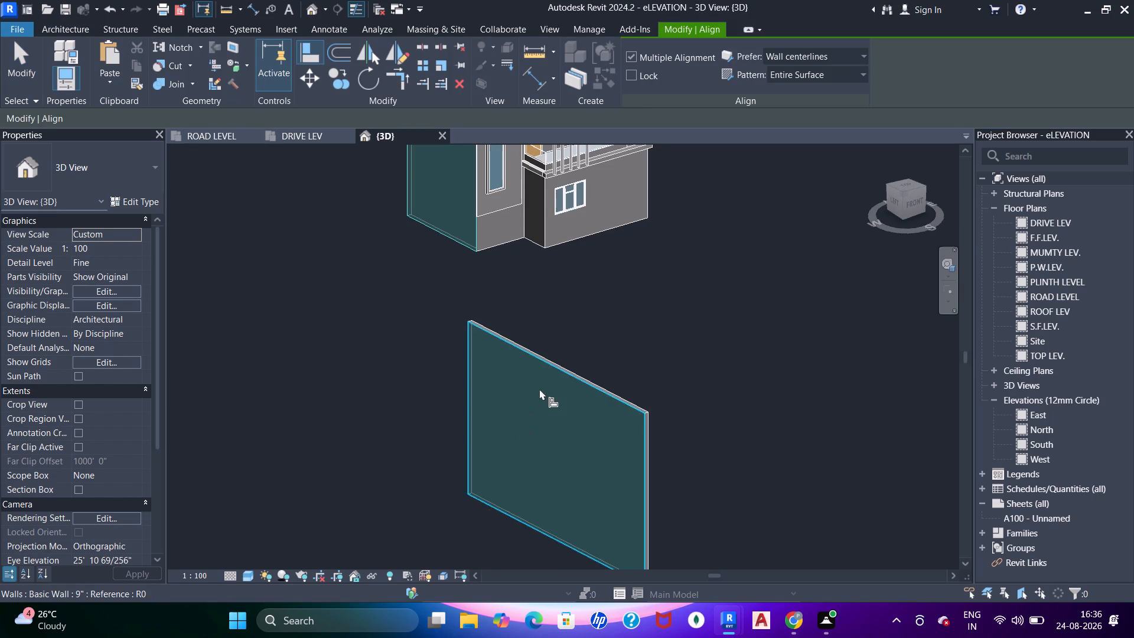
scroll(542, 389, "down", 4)
middle_click_drag(527, 382, 441, 301, "shift")
middle_click_drag(485, 324, 488, 315, "shift")
scroll(491, 341, "up", 4)
key("Escape")
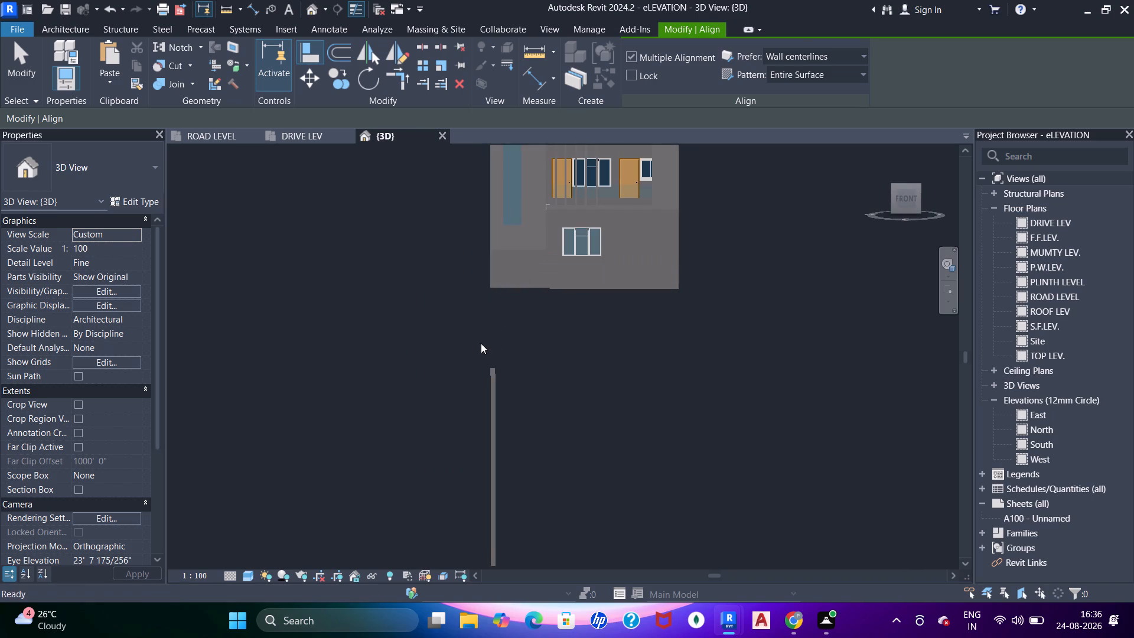
Raise the top of the new 9" wall close to the underside of the building's side wall.
scroll(481, 345, "down", 4, "shift")
middle_click_drag(492, 374, 634, 419, "shift")
left_click(618, 406)
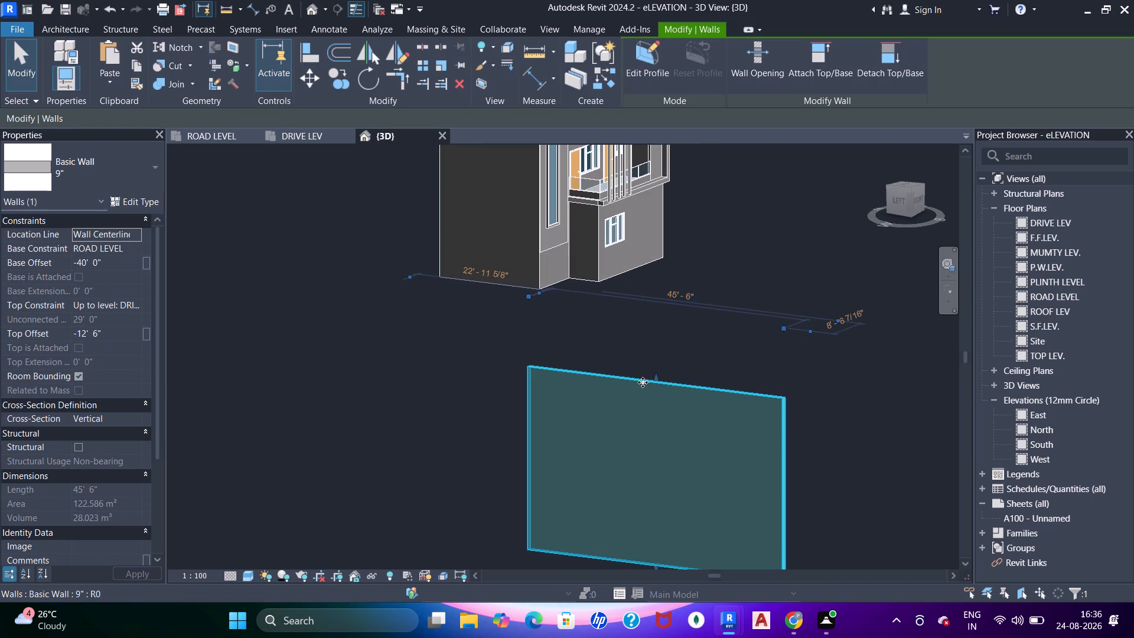
left_click_drag(661, 380, 644, 301)
scroll(638, 338, "up", 1, "shift")
middle_click_drag(632, 350, 591, 356, "shift")
middle_click_drag(612, 328, 681, 325)
scroll(645, 322, "up", 4)
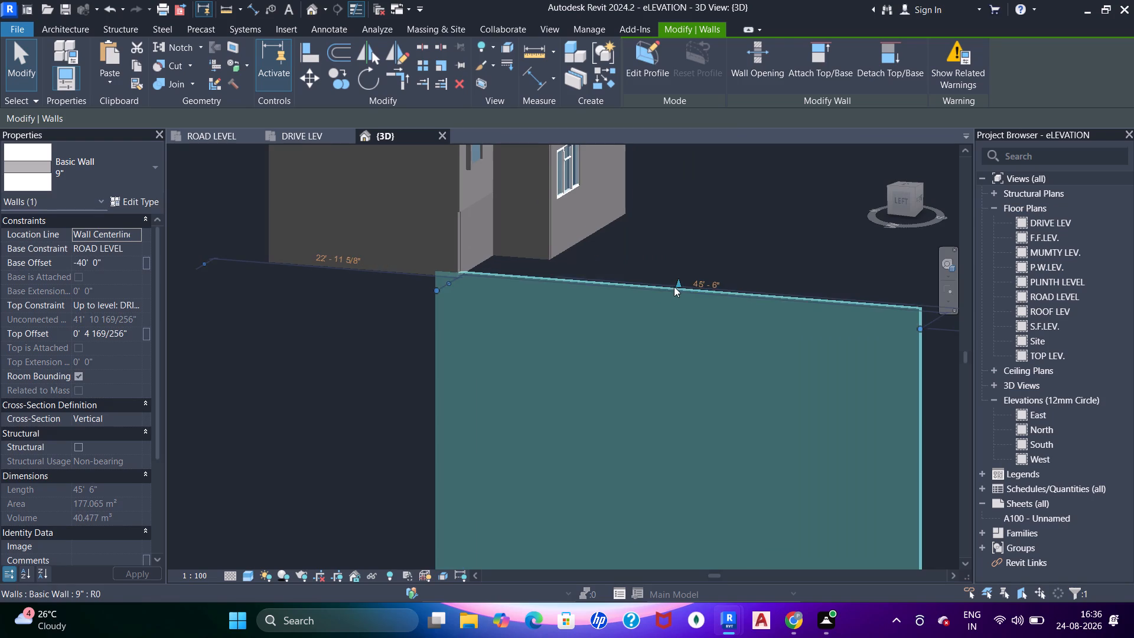
left_click_drag(674, 285, 676, 302)
scroll(653, 317, "up", 4)
middle_click_drag(618, 323, 627, 289, "shift")
key("Escape")
middle_click_drag(448, 341, 532, 348)
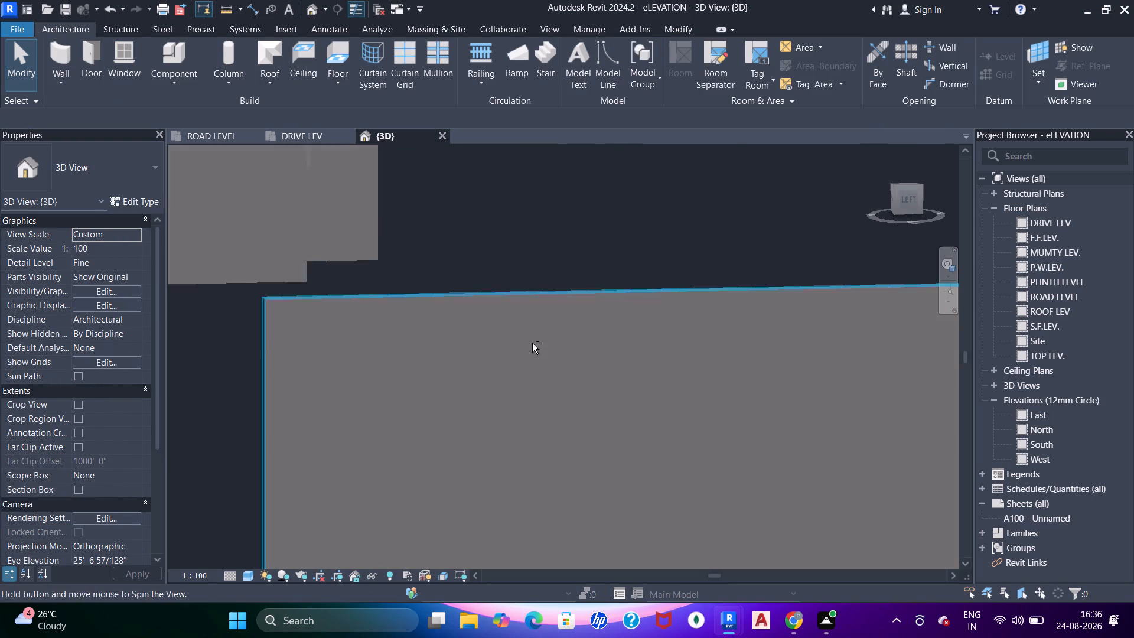
Align the top of the new 9" wall with the bottom face of the building's side wall.
key("a")
key("a")
key("a")
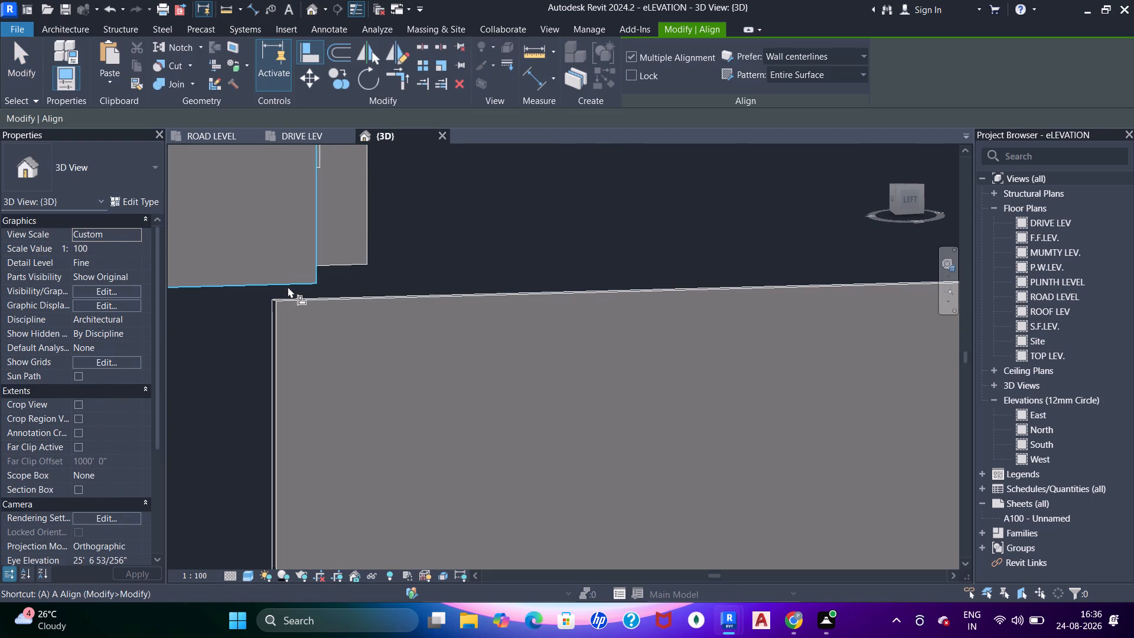
key("Tab")
middle_click_drag(361, 349, 399, 272, "shift")
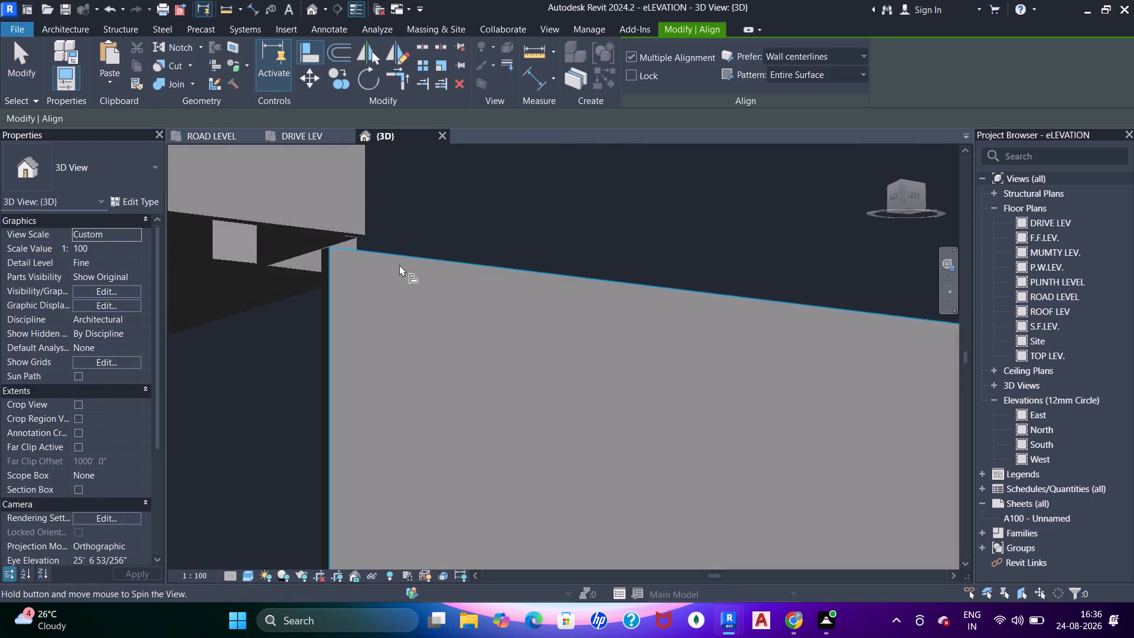
key("Tab")
left_click(327, 229)
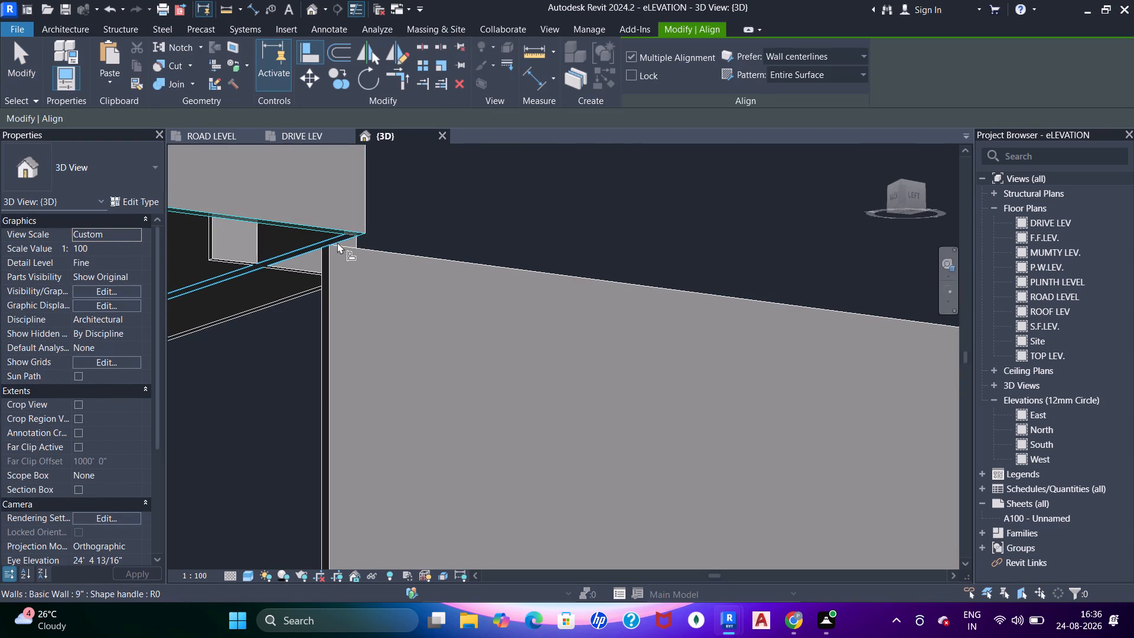
left_click(338, 242)
scroll(355, 248, "down", 5)
middle_click_drag(539, 275, 364, 399, "shift")
key("shift+Escape")
key("Escape")
scroll(383, 317, "down", 2)
key("Escape")
key("Escape")
Pull the new wall's inner end forward to the building's front corner, leaving it about 43' 9" long.
middle_click_drag(397, 300, 426, 397)
scroll(421, 373, "up", 3)
left_click(421, 372)
scroll(421, 372, "down", 4)
middle_click_drag(422, 381, 472, 383, "shift")
middle_click_drag(428, 389, 459, 382, "shift")
scroll(262, 379, "up", 5)
scroll(527, 428, "up", 3)
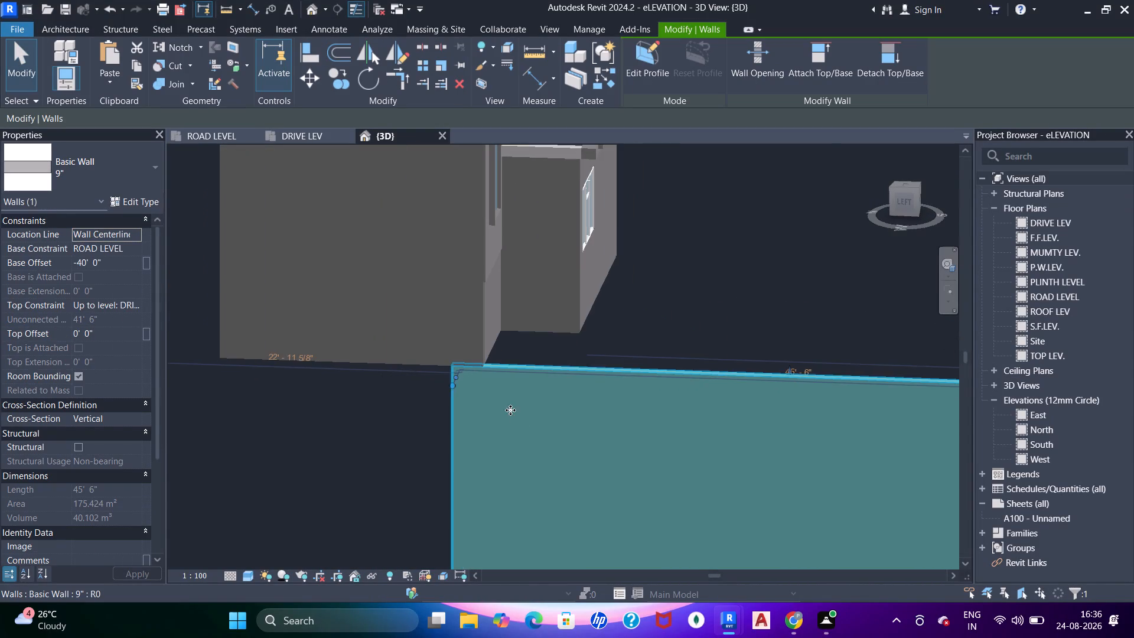
scroll(510, 410, "up", 1)
left_click_drag(418, 369, 460, 366)
key("Escape")
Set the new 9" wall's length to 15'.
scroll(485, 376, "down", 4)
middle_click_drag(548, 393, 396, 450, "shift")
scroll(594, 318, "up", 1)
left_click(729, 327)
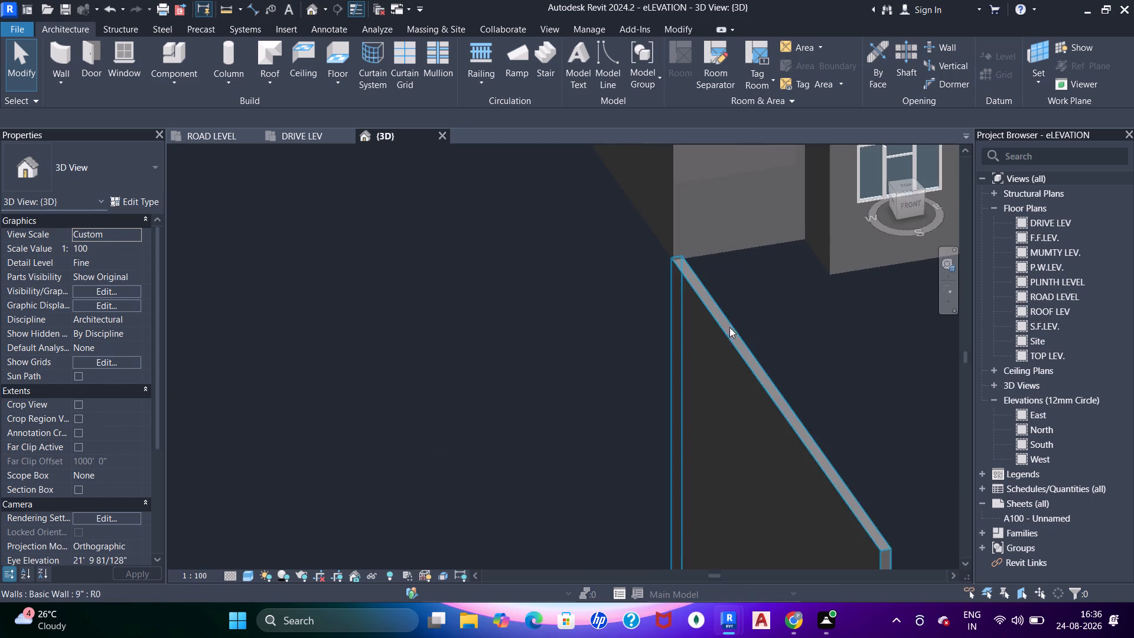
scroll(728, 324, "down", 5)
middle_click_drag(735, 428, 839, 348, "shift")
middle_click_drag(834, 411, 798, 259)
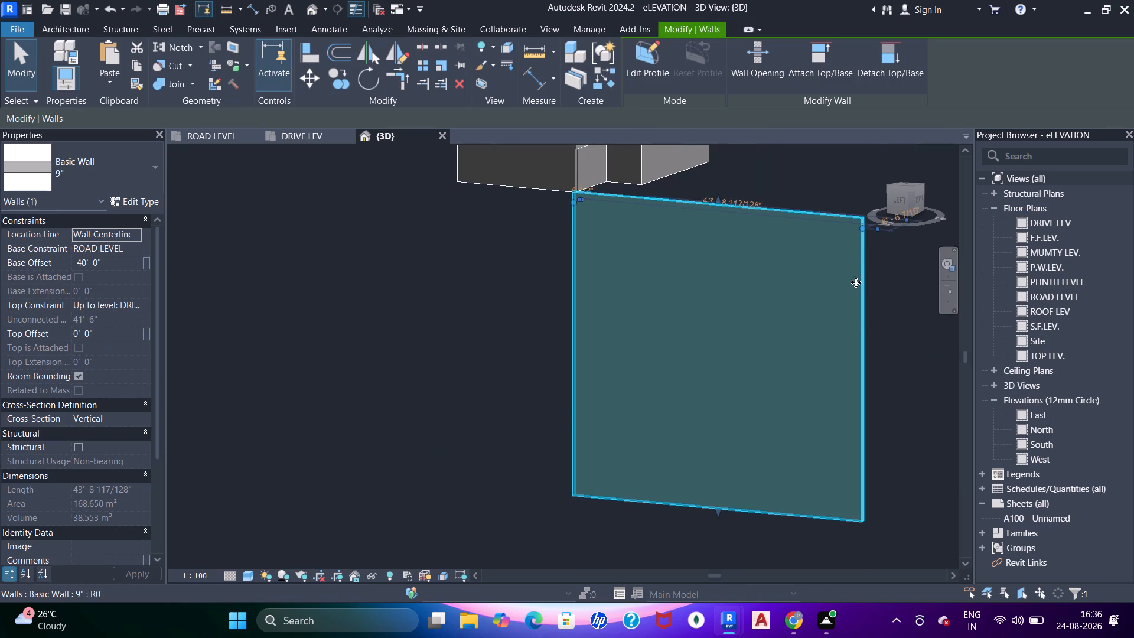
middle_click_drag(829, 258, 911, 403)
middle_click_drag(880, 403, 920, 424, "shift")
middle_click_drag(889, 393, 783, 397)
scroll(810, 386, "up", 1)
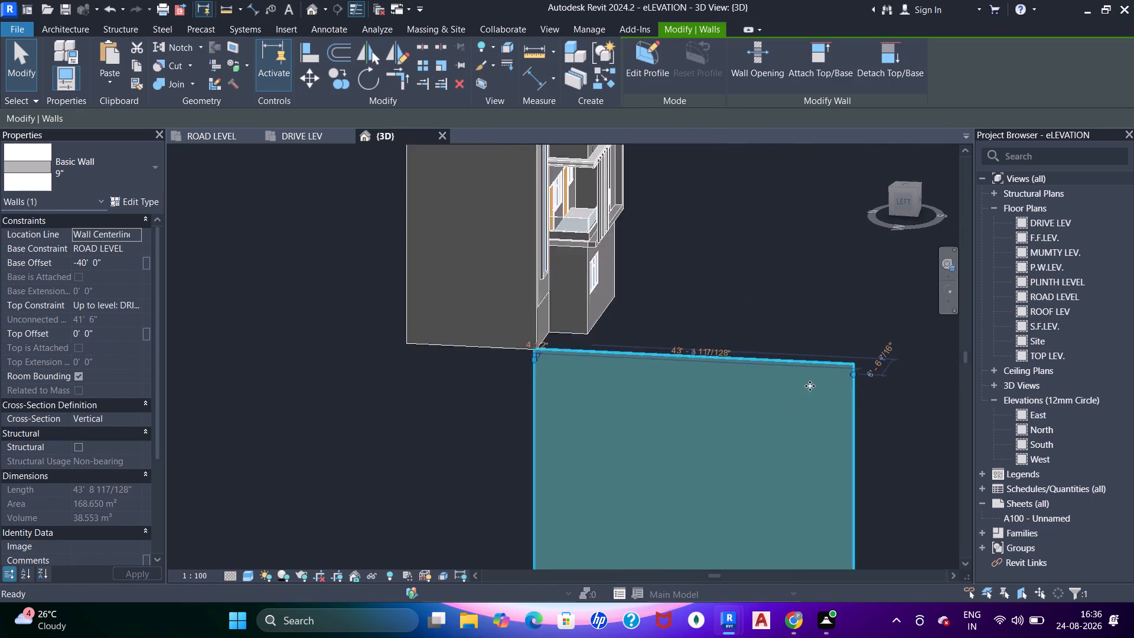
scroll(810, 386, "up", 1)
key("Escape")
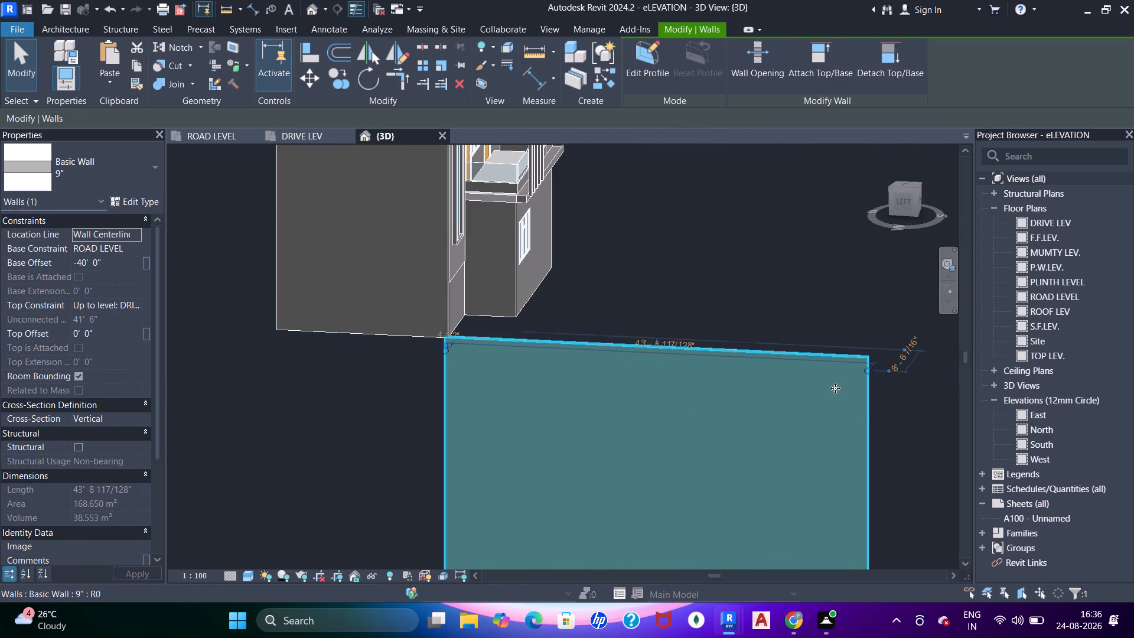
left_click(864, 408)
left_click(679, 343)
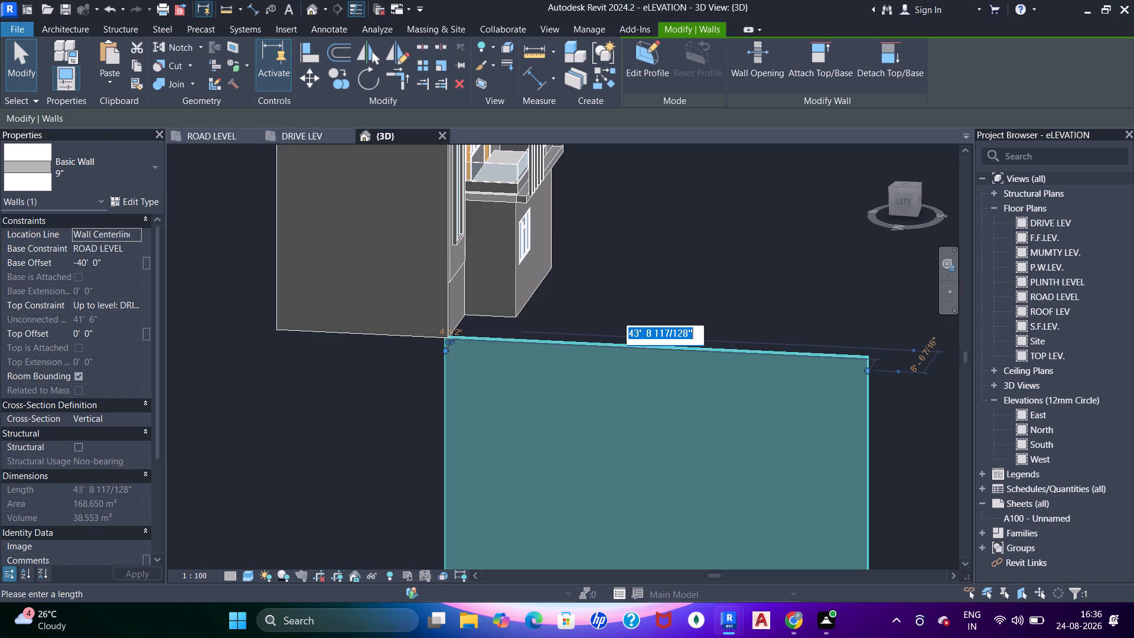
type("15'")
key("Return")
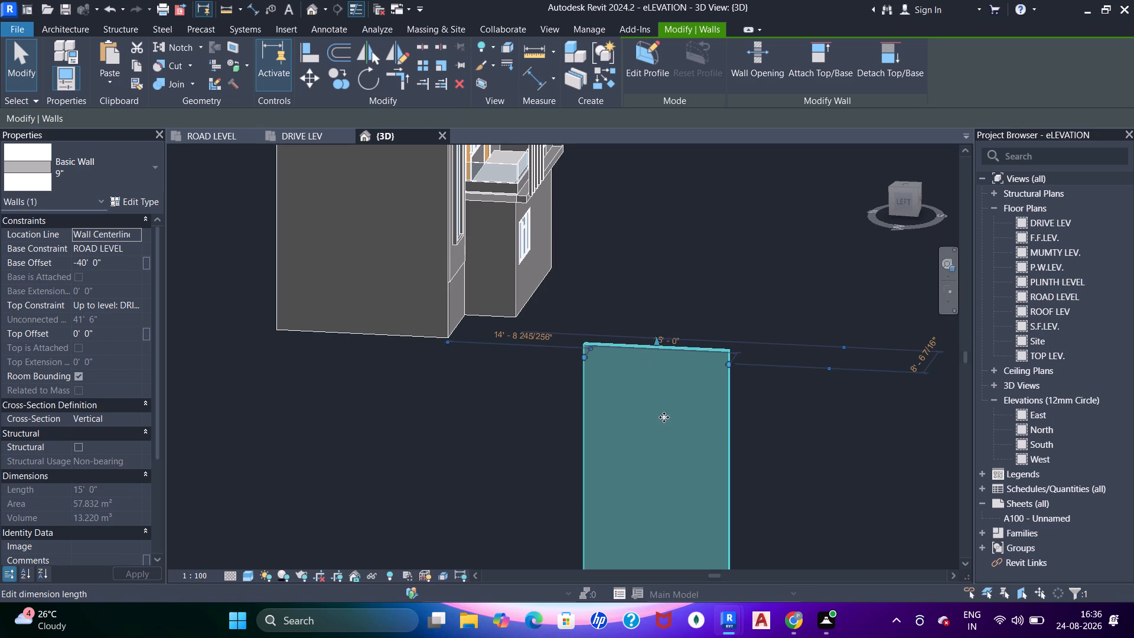
Align the inner end of the new 9" wall with the front face at the building's side corner.
middle_click_drag(670, 420, 525, 461, "shift")
key("Escape")
scroll(602, 300, "up", 3)
key("a")
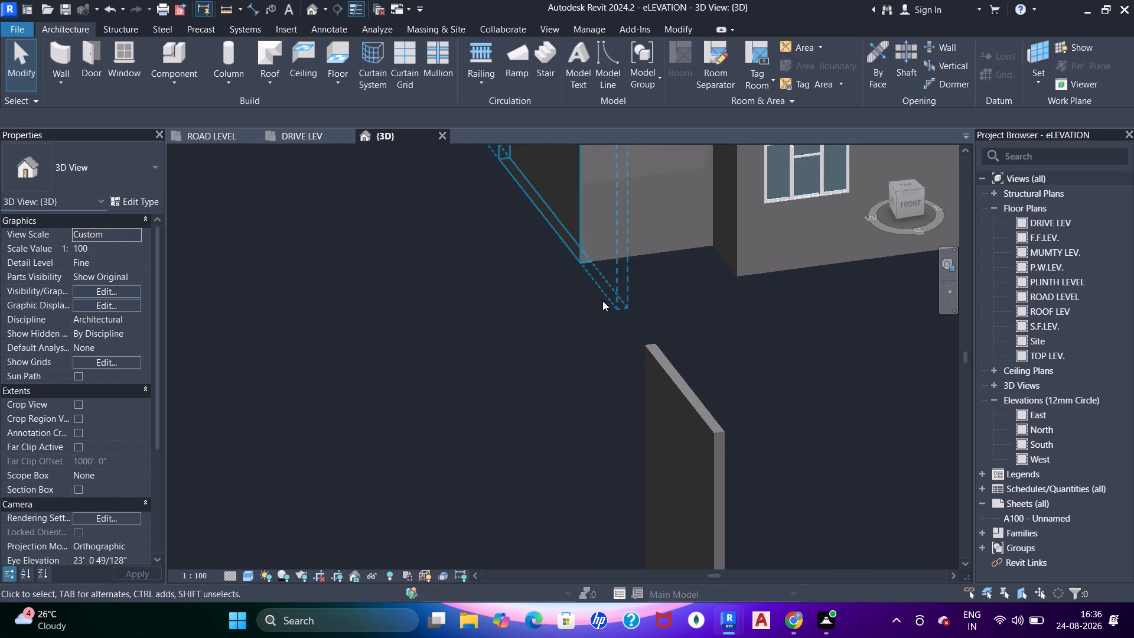
key("a")
key("a")
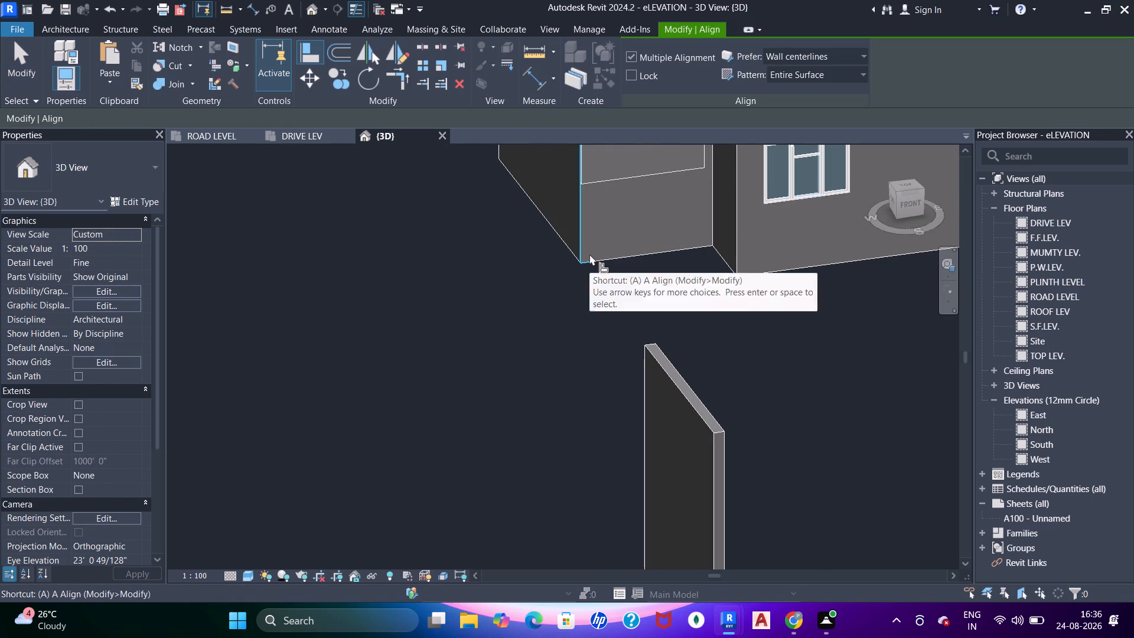
left_click(589, 254)
left_click(653, 346)
key("grave")
scroll(636, 283, "down", 4)
key("Escape")
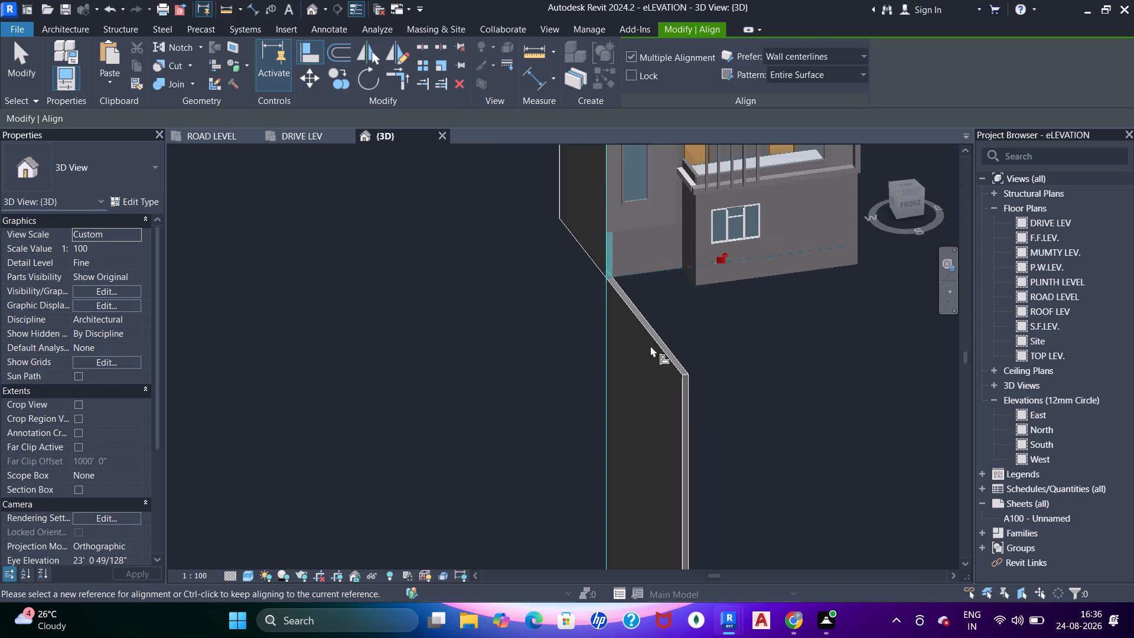
key("Escape")
Shorten the new 9" wall to 5' 0" by moving its outer end back towards the building corner.
left_click(656, 360)
middle_click_drag(659, 385, 817, 347, "shift")
scroll(788, 369, "up", 1)
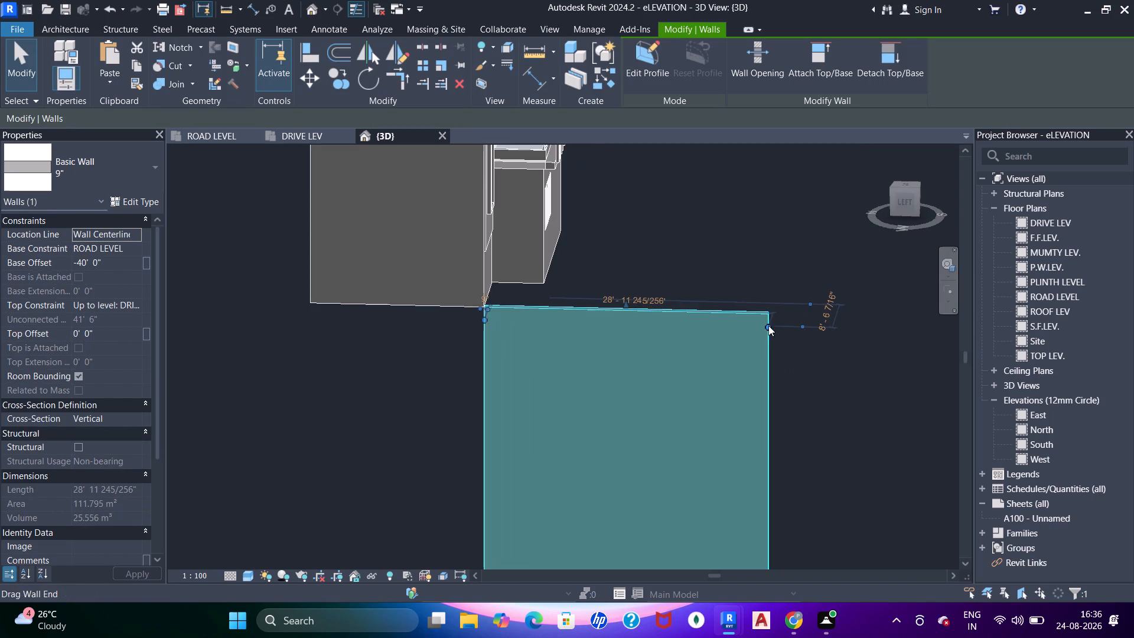
left_click_drag(768, 325, 529, 315)
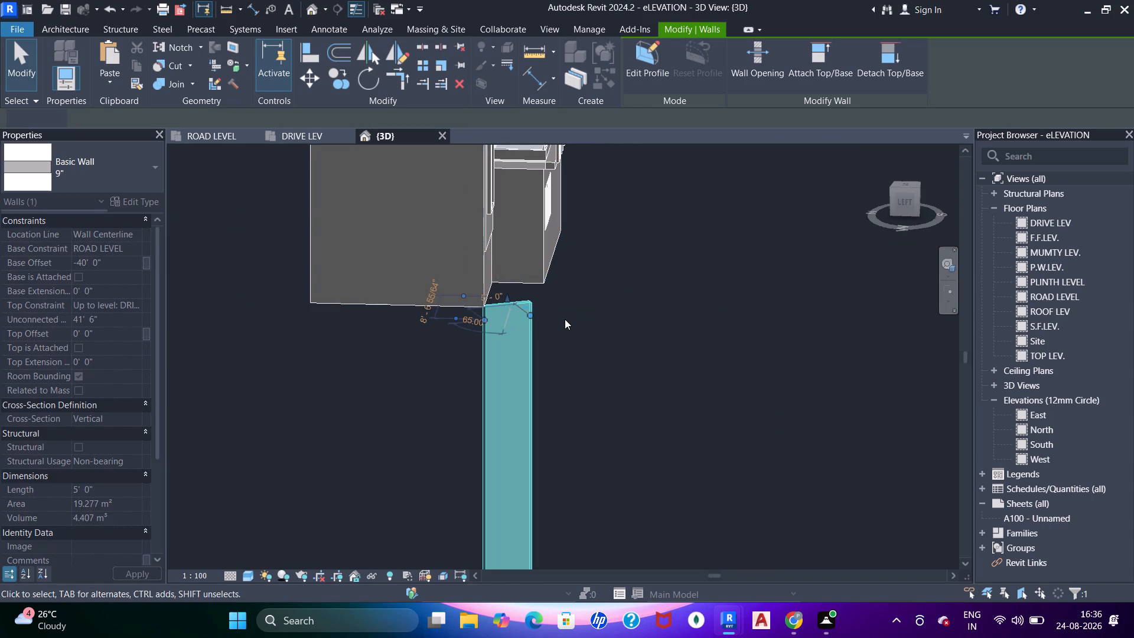
middle_click_drag(568, 335, 364, 408, "shift")
key("Escape")
middle_click_drag(488, 406, 496, 396, "shift")
scroll(504, 403, "up", 2)
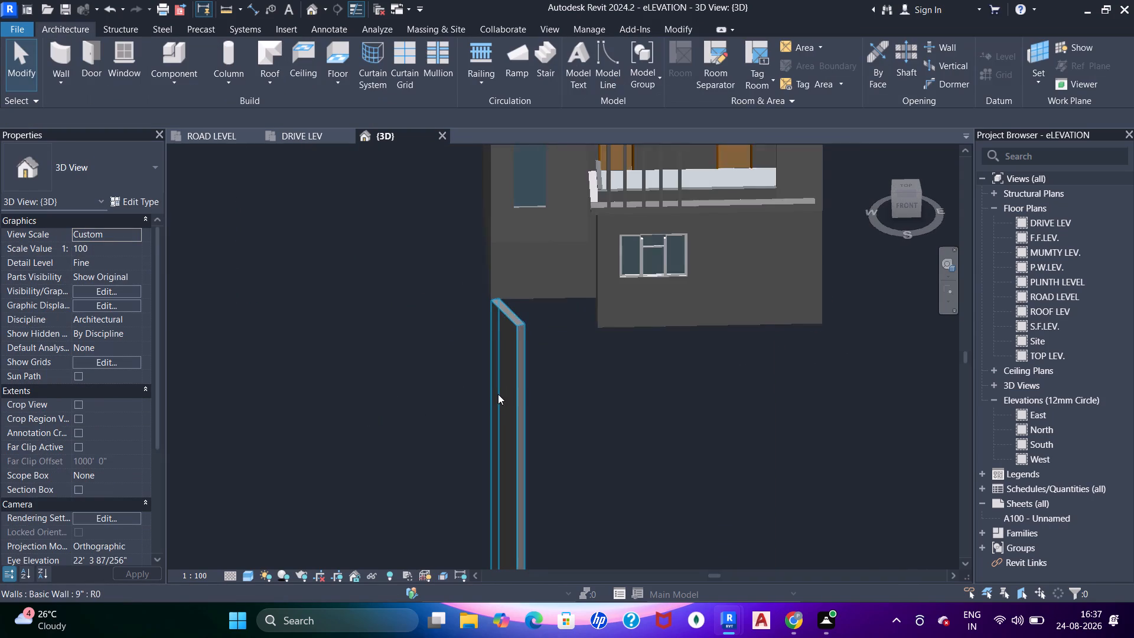
Align the outer side face of the new 9" wall with the building's side wall face at the front corner.
key("a")
key("a")
key("a")
scroll(474, 338, "up", 1)
middle_click_drag(480, 349, 535, 362, "shift")
left_click(464, 253)
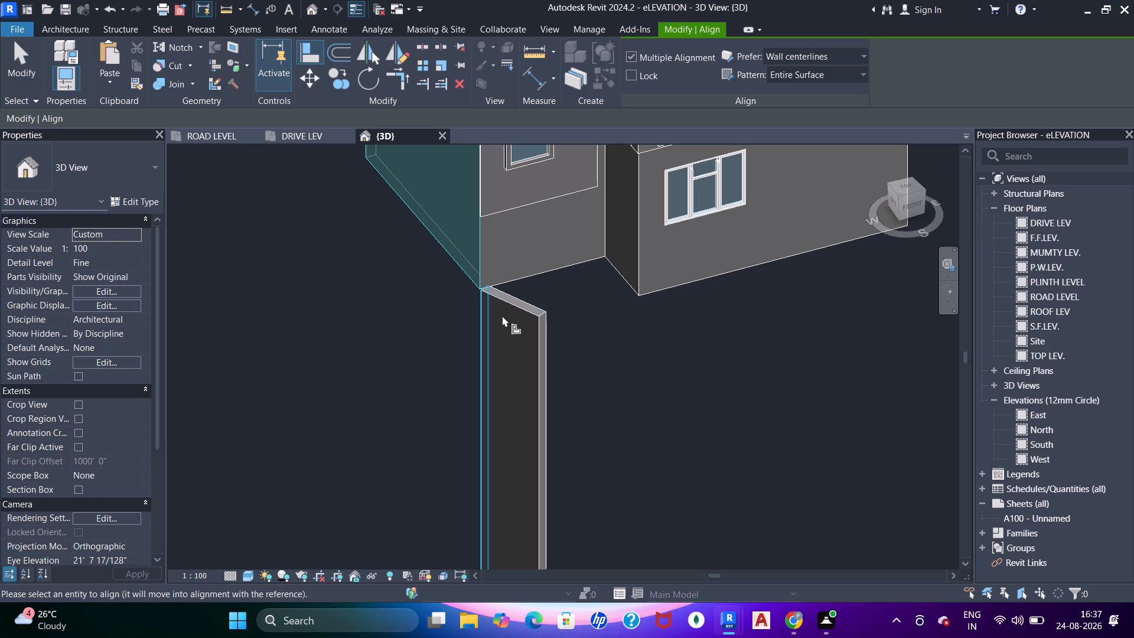
left_click(501, 315)
key("Escape")
scroll(555, 336, "down", 3, "shift")
middle_click_drag(578, 368, 517, 276, "shift")
key("shift+Escape")
middle_click_drag(508, 368, 565, 330)
key("shift+Escape")
scroll(565, 329, "up", 1, "shift")
key("Escape")
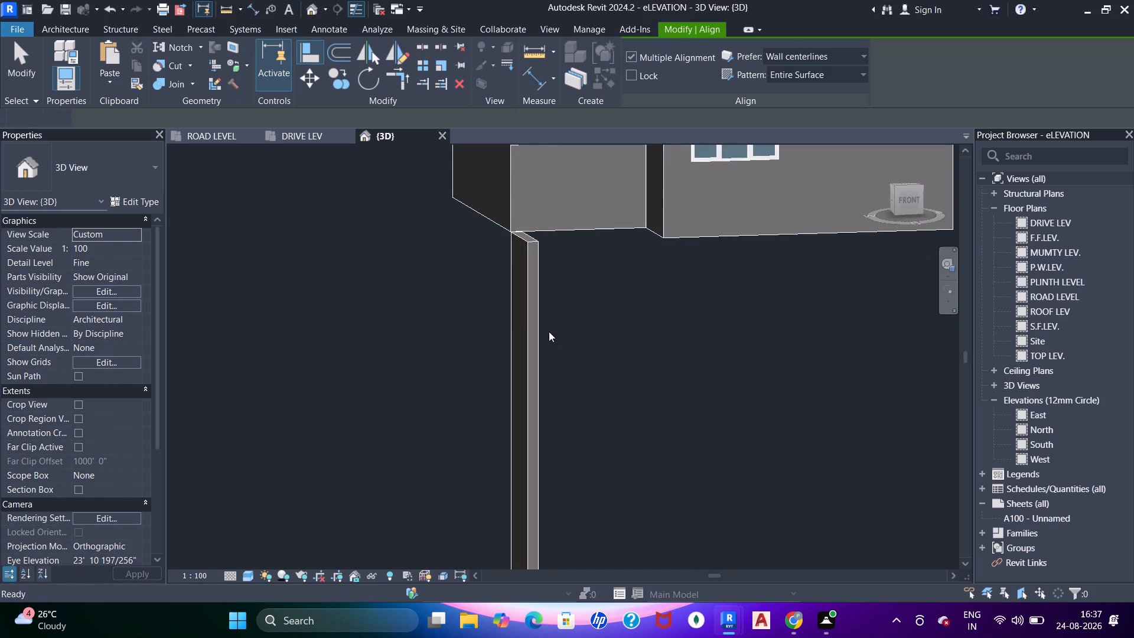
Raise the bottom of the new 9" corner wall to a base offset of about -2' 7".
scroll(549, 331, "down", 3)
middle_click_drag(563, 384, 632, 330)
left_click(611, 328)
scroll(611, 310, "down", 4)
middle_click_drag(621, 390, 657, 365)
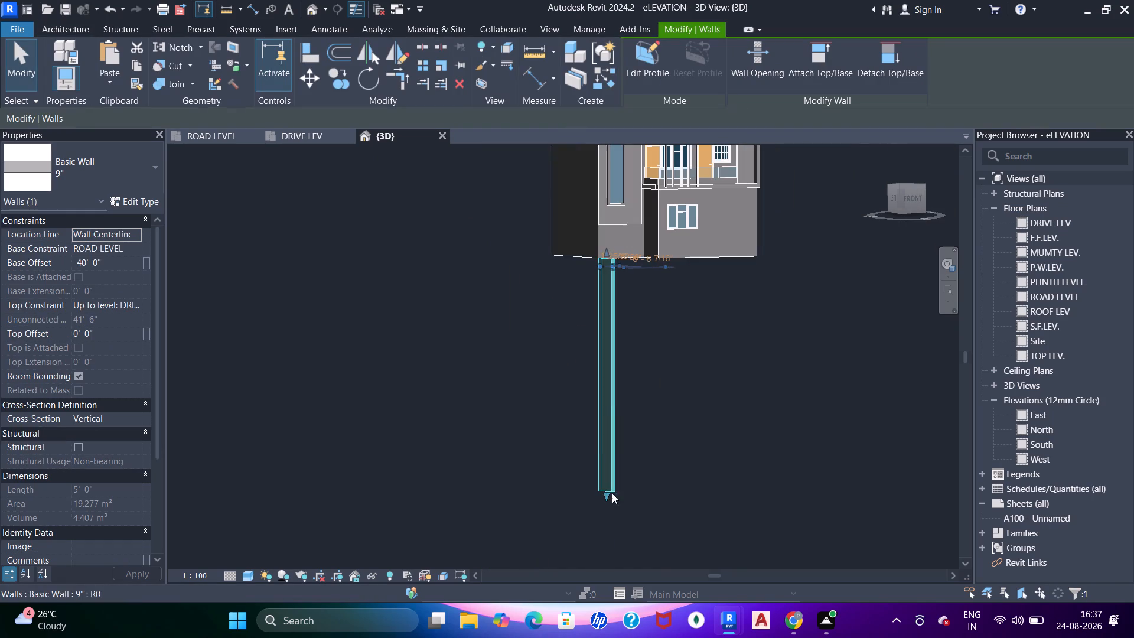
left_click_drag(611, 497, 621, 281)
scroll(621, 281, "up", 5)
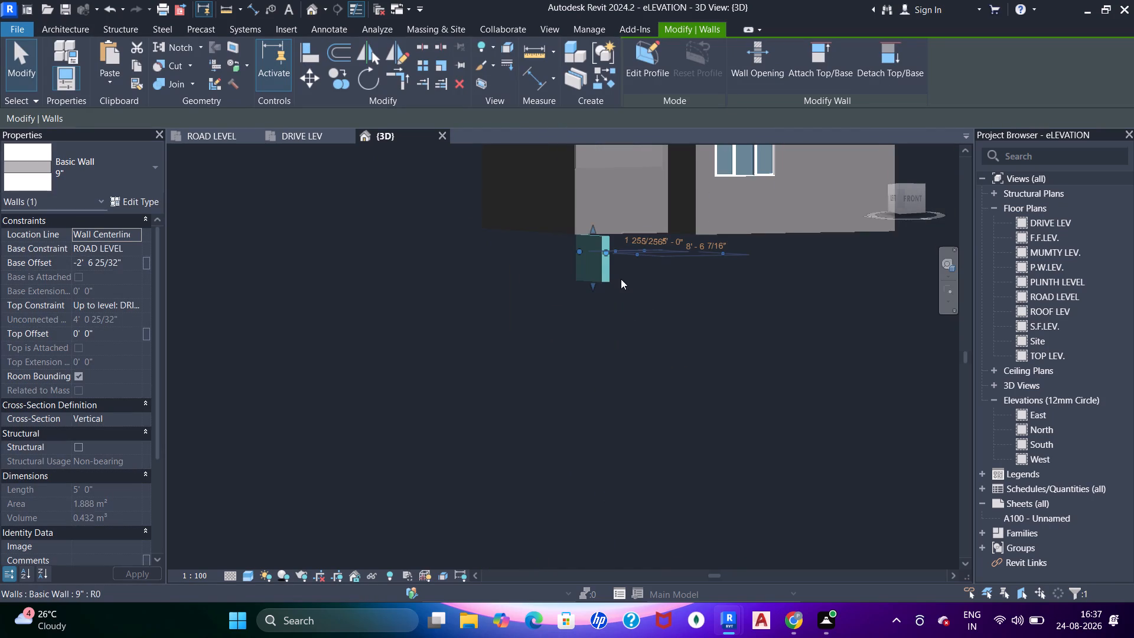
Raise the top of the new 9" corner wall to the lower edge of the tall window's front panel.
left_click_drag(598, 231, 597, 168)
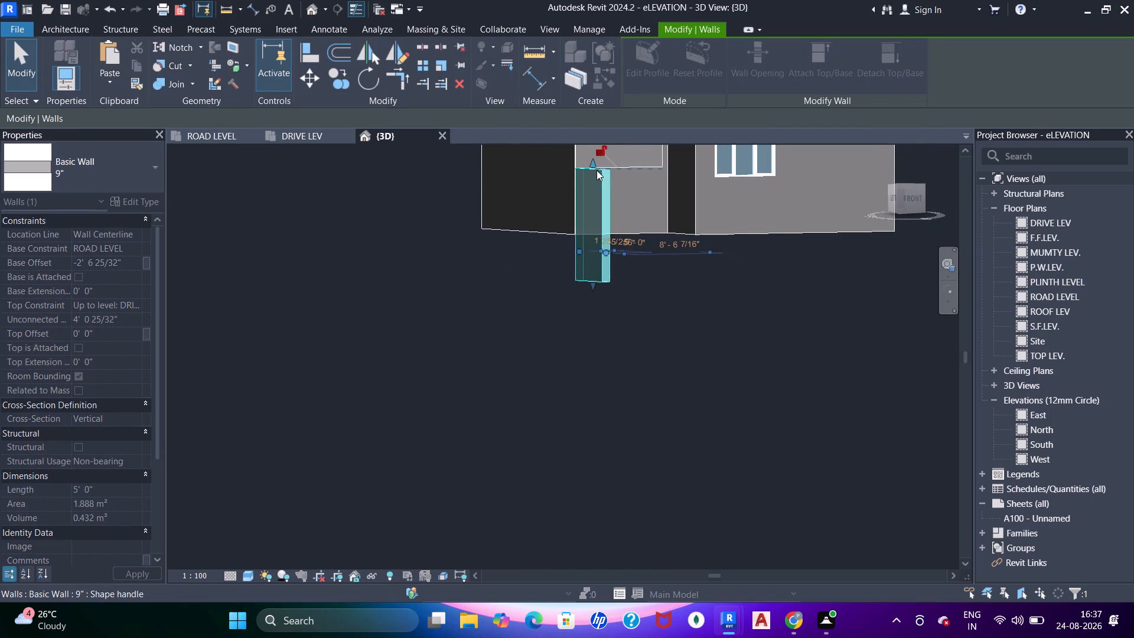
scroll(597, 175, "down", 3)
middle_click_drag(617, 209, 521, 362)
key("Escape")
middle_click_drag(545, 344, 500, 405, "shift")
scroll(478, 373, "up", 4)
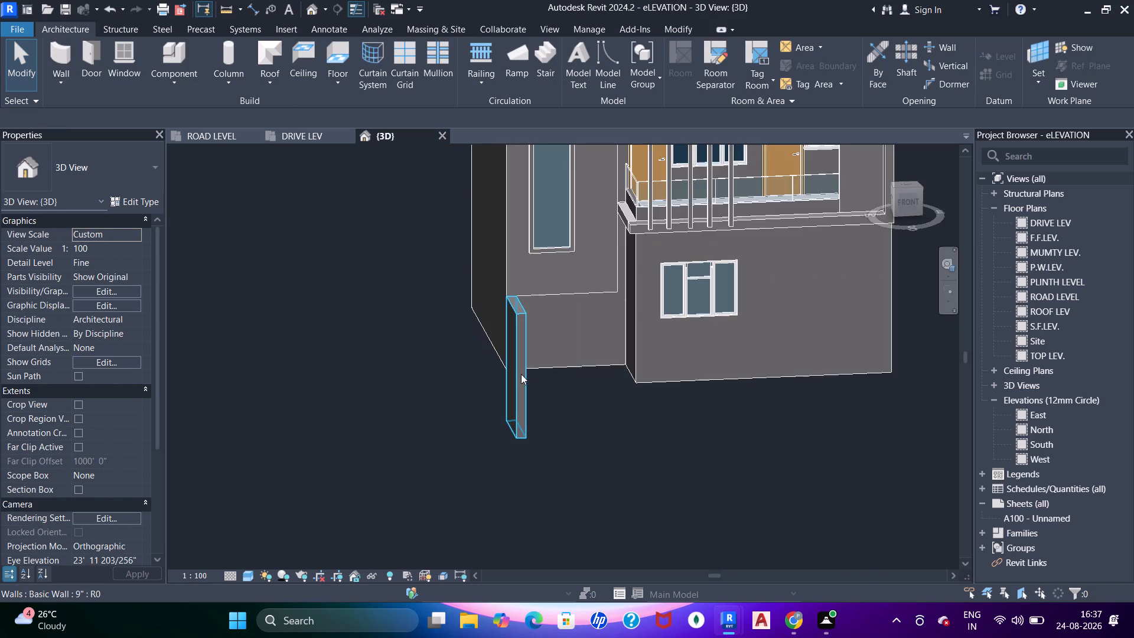
Examine how the new corner wall meets the ground-floor front wall and the tall window's front panel.
middle_click_drag(521, 374, 487, 294, "shift")
left_click(563, 330)
middle_click_drag(578, 356, 625, 399, "shift")
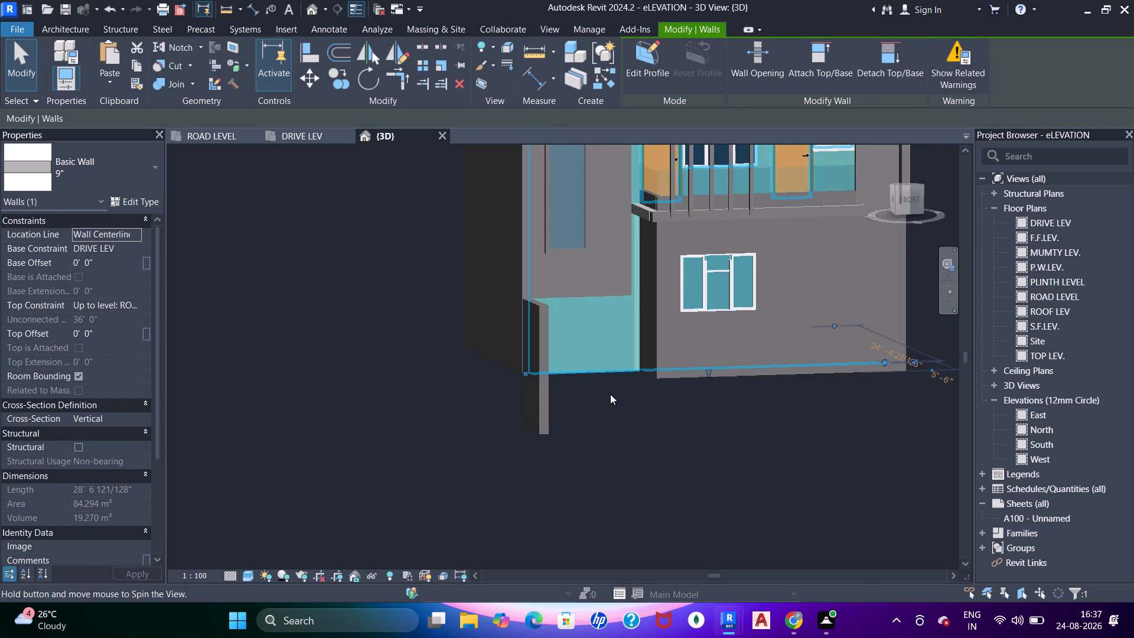
key("Escape")
left_click(614, 358)
scroll(608, 363, "up", 1)
middle_click_drag(608, 363, 581, 338, "shift")
scroll(516, 364, "up", 1)
middle_click_drag(559, 359, 547, 402, "shift")
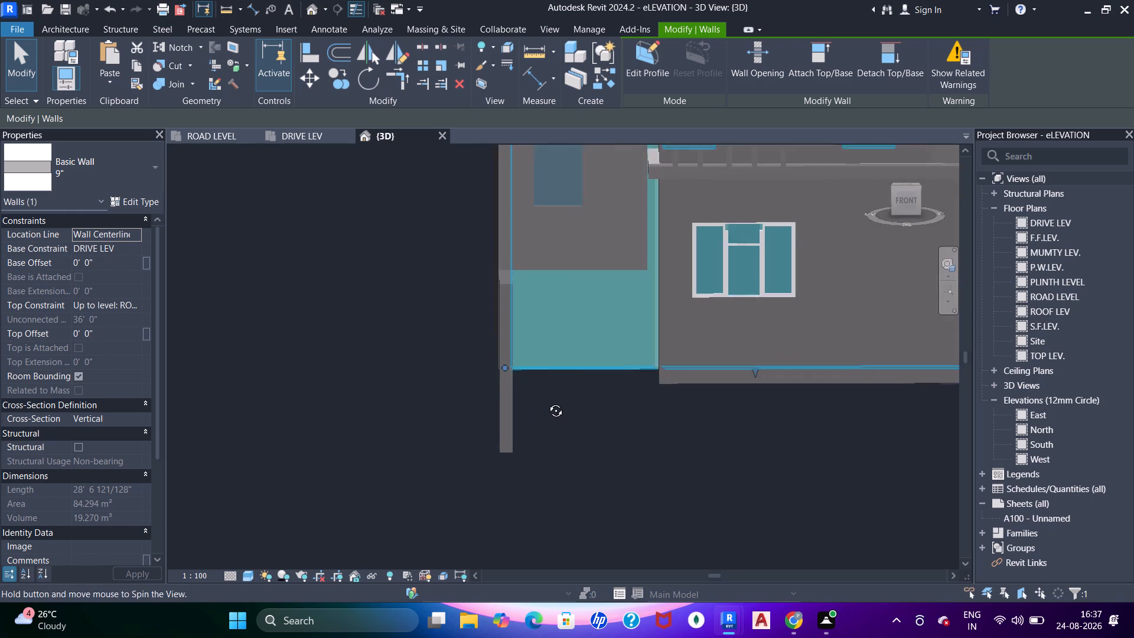
middle_click_drag(547, 402, 593, 388, "shift")
middle_click_drag(605, 246, 565, 389)
key("Escape")
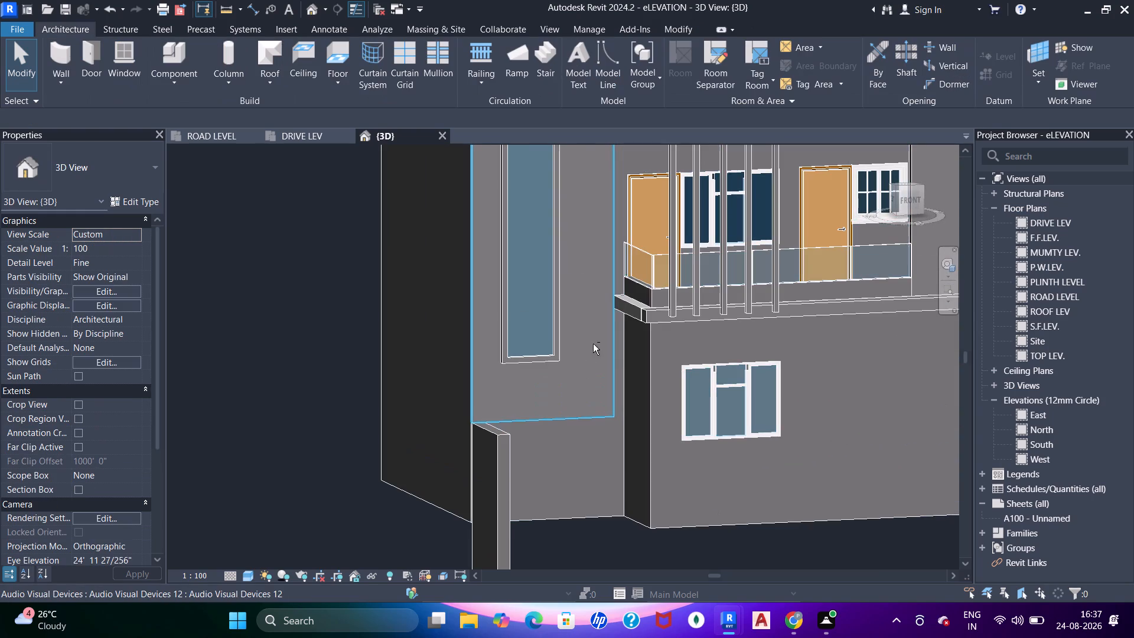
middle_click_drag(593, 344, 574, 333, "shift")
left_click(594, 323)
scroll(598, 324, "down", 4)
middle_click_drag(602, 316, 602, 431)
scroll(600, 445, "up", 3)
middle_click_drag(601, 450, 585, 373, "shift")
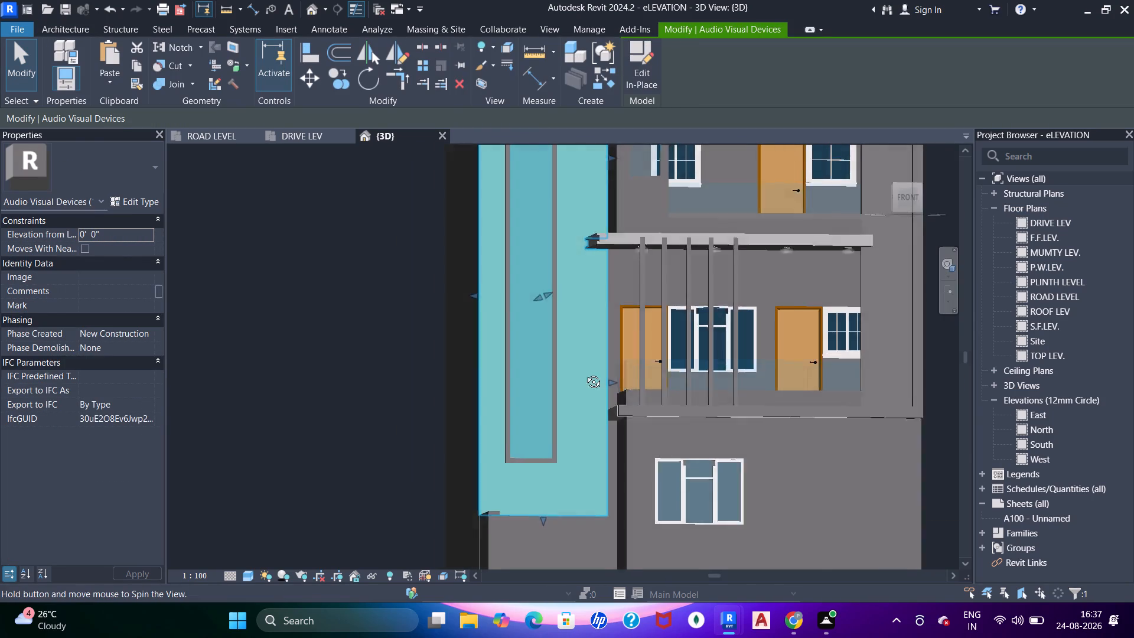
middle_click_drag(585, 373, 584, 375, "shift")
key("Escape")
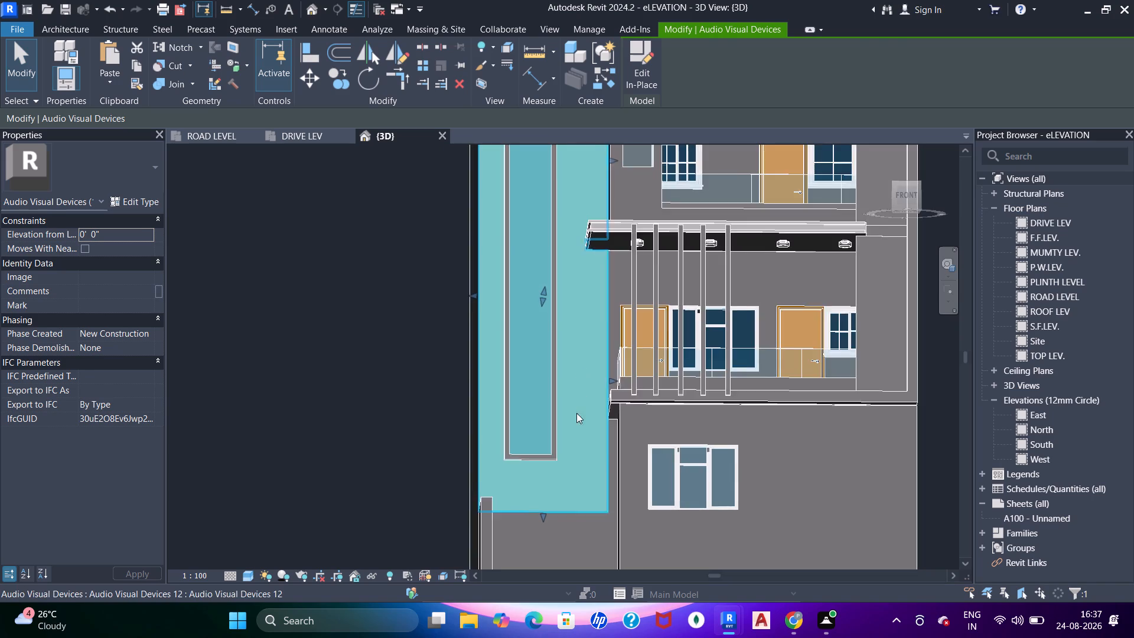
scroll(576, 413, "down", 2)
middle_click_drag(573, 449, 589, 513, "shift")
scroll(589, 513, "up", 1)
middle_click_drag(586, 513, 586, 457)
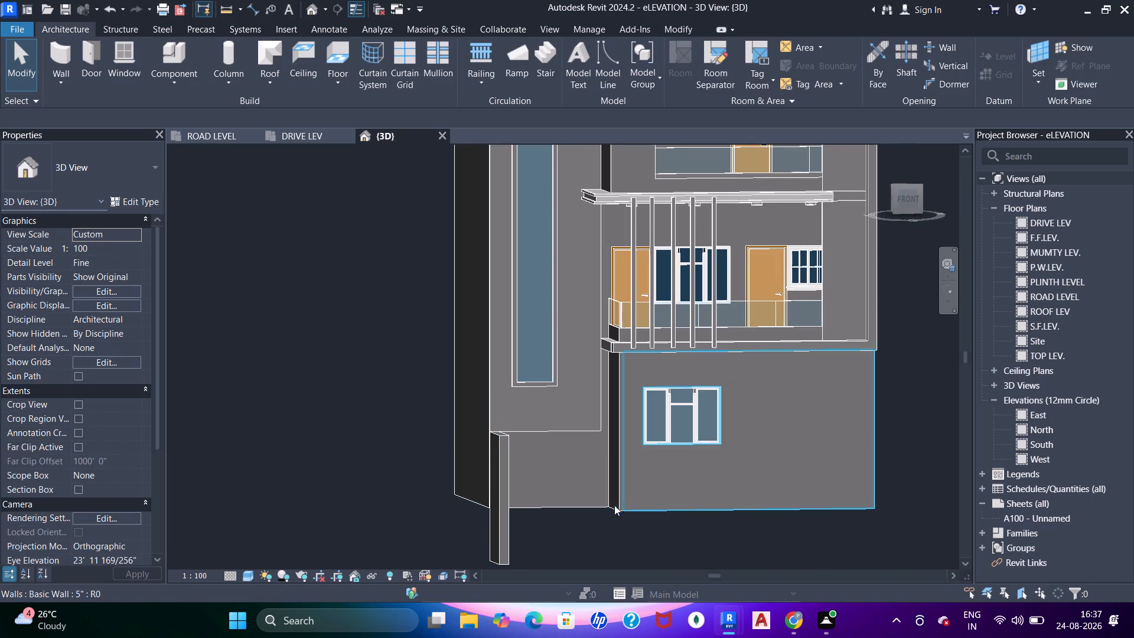
Raise the bottom of the new 9" corner wall to the building's bottom edge, at a 1' 6" base offset.
middle_click_drag(394, 421, 393, 341)
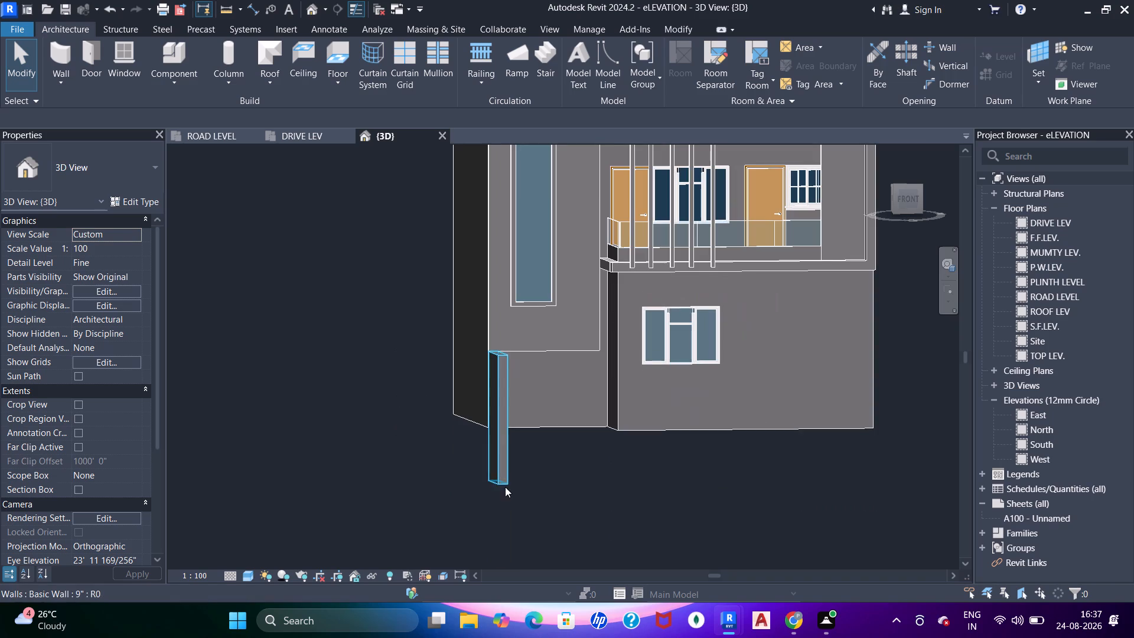
left_click(505, 487)
scroll(484, 468, "up", 4)
left_click_drag(506, 490, 516, 401)
scroll(516, 401, "down", 4)
middle_click_drag(511, 404, 458, 444)
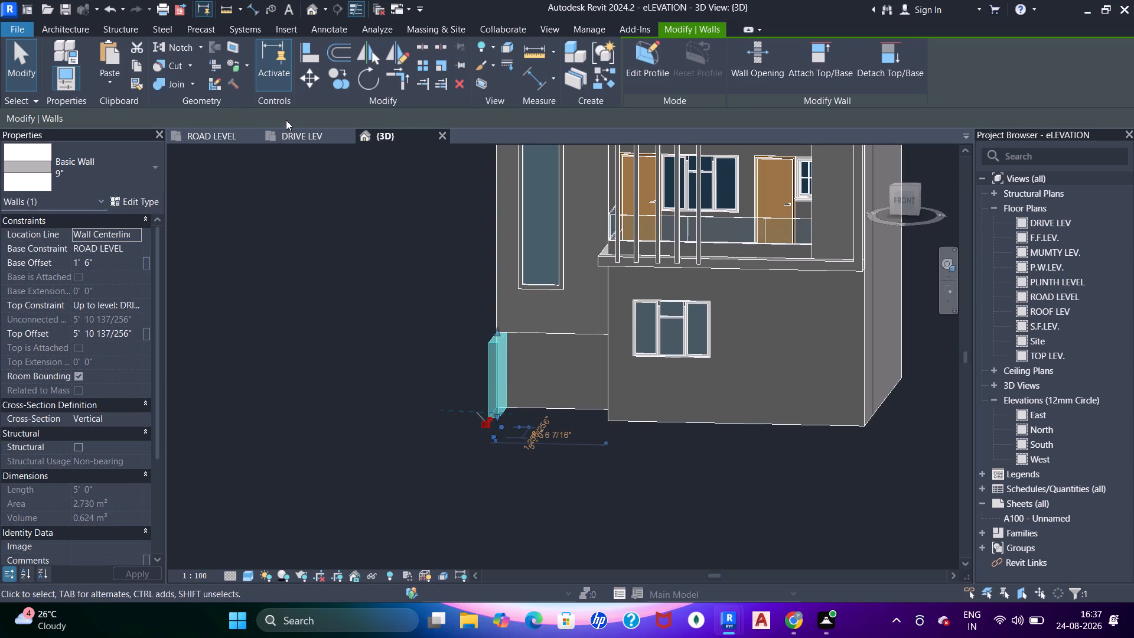
Check the rendered facade, and align the new 9" wall's outer face with the building's side wall face in 3D.
left_click(300, 134)
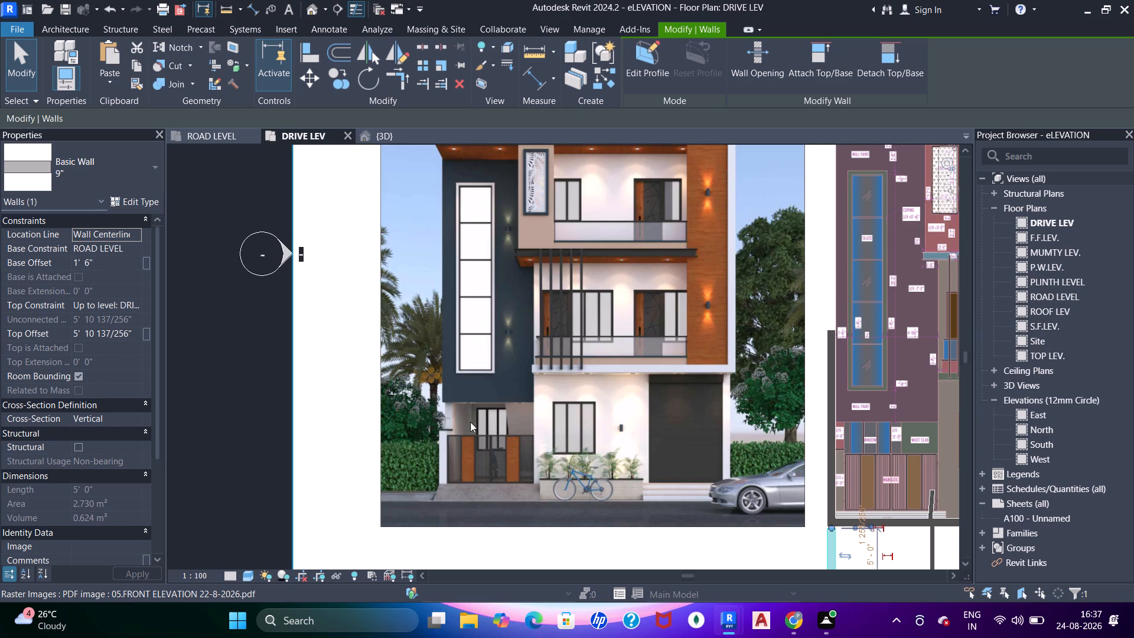
left_click(370, 136)
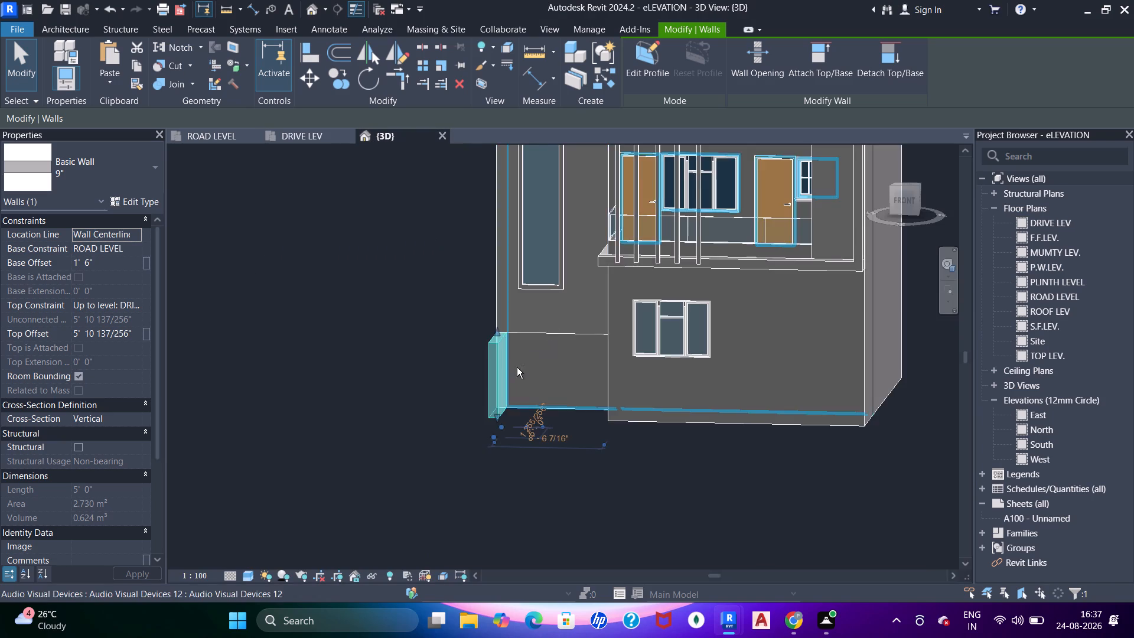
middle_click_drag(522, 380, 718, 348, "shift")
key("Escape")
middle_click_drag(568, 363, 596, 421, "shift")
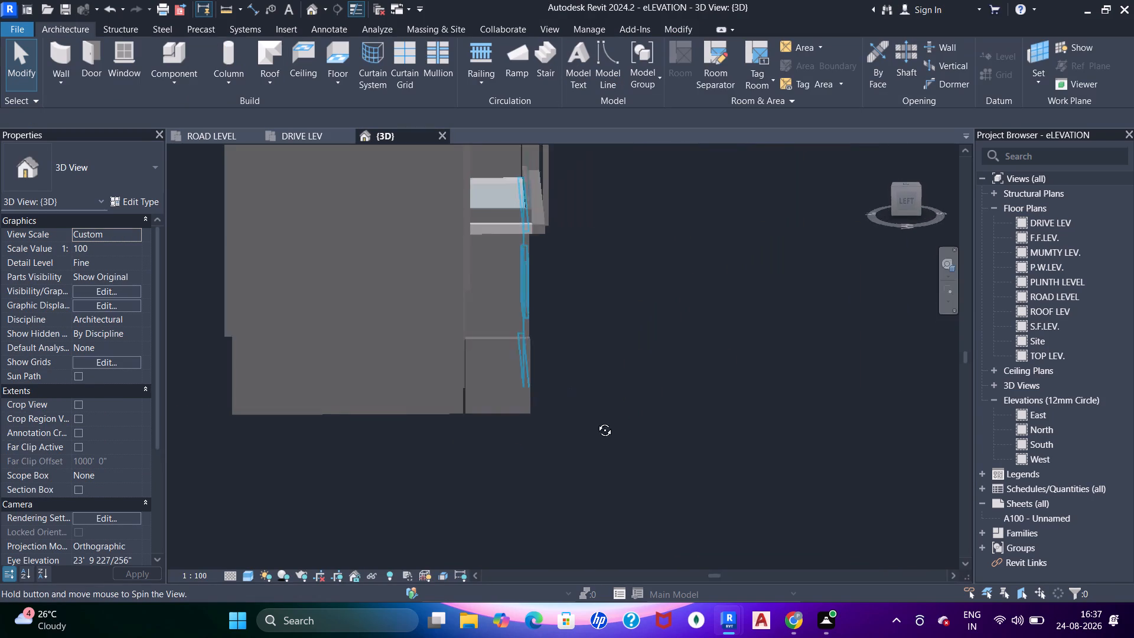
middle_click_drag(596, 421, 570, 403, "shift")
scroll(389, 333, "up", 6)
middle_click_drag(550, 372, 481, 417, "shift")
scroll(607, 381, "up", 4)
key("a")
key("a")
key("a")
left_click(540, 373)
left_click(584, 368)
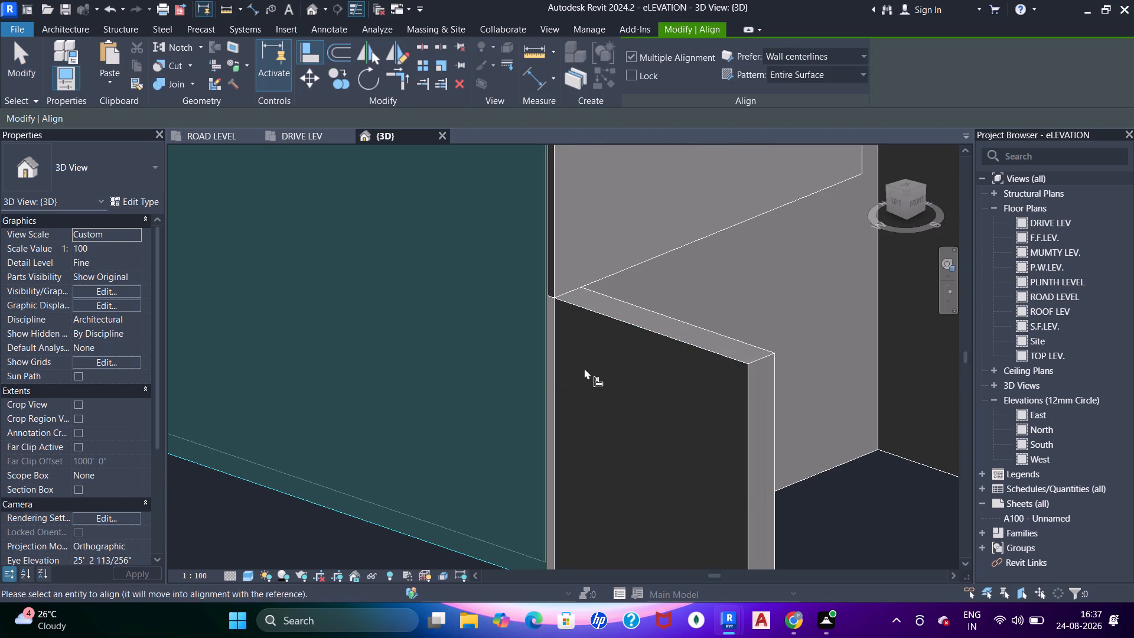
key("Escape")
key("Escape")
key("Escape")
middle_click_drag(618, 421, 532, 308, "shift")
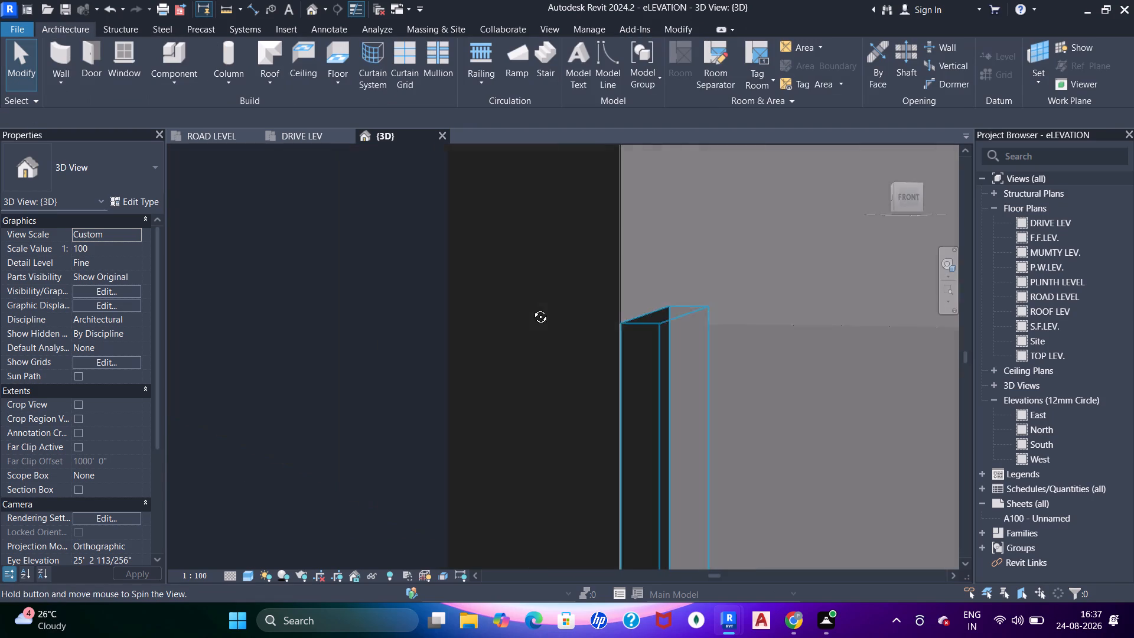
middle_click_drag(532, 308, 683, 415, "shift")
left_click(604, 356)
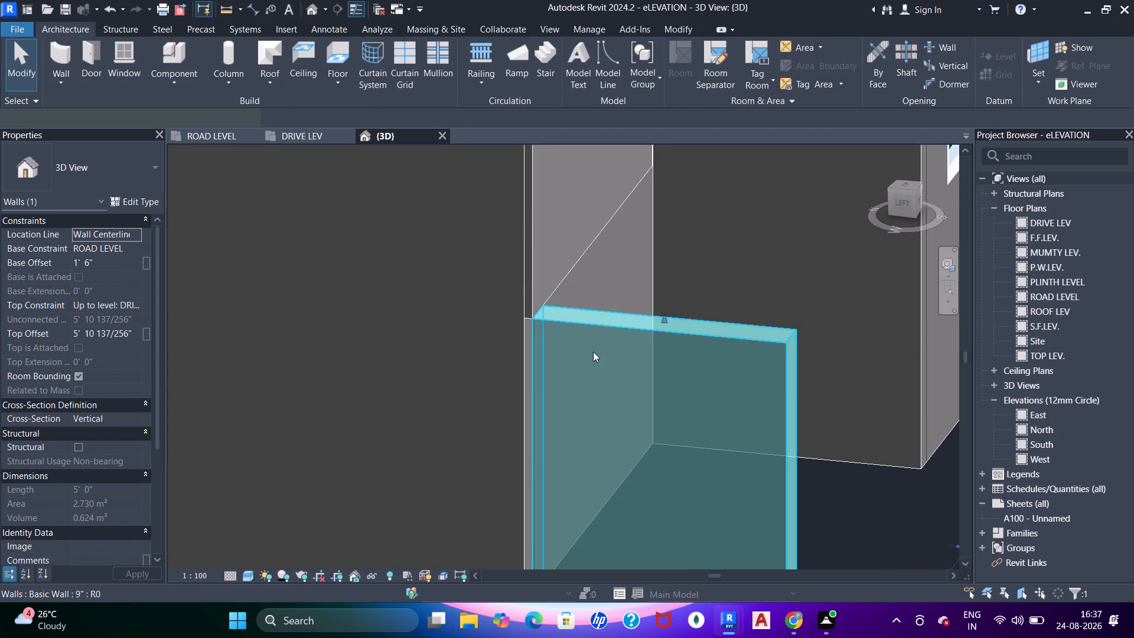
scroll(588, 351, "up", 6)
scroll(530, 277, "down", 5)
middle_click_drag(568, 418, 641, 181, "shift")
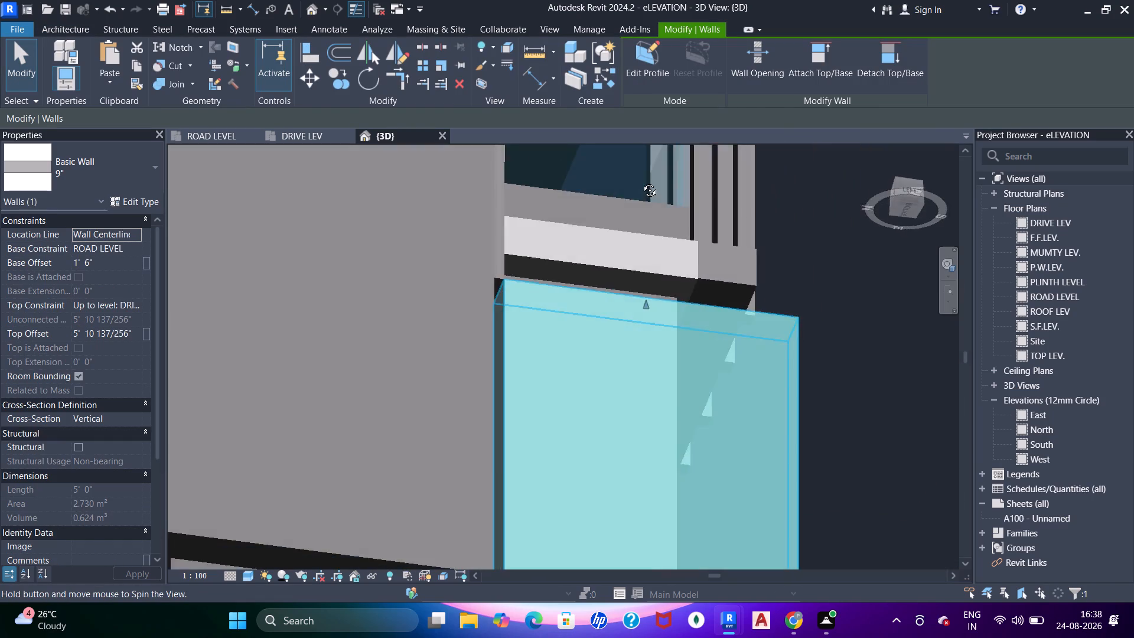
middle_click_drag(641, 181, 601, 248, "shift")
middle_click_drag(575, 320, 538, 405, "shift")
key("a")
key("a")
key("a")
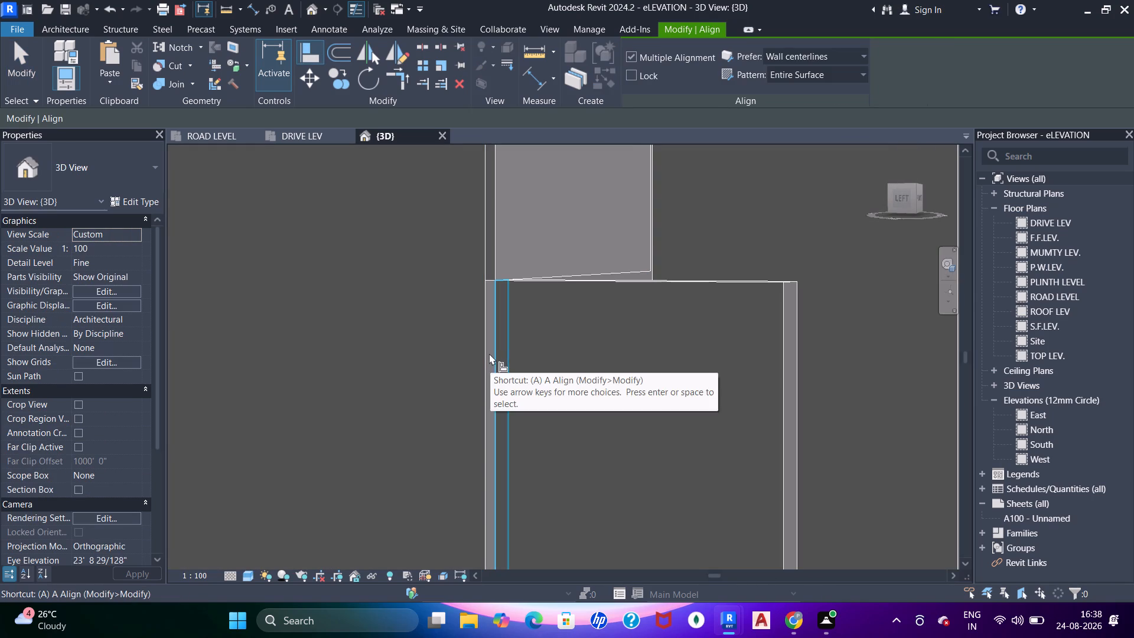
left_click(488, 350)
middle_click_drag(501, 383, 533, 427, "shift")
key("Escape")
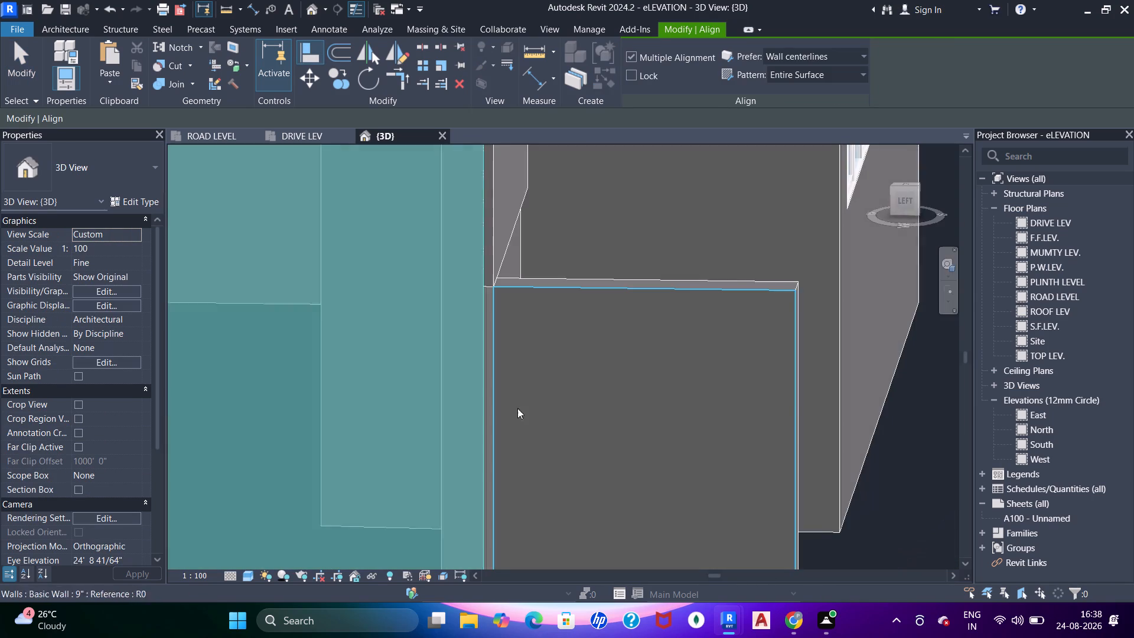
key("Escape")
Align the new 9" wall's inner end with the front wall at the corner, making it about 5' 6" long.
scroll(507, 379, "up", 4)
key("a")
key("a")
key("Tab")
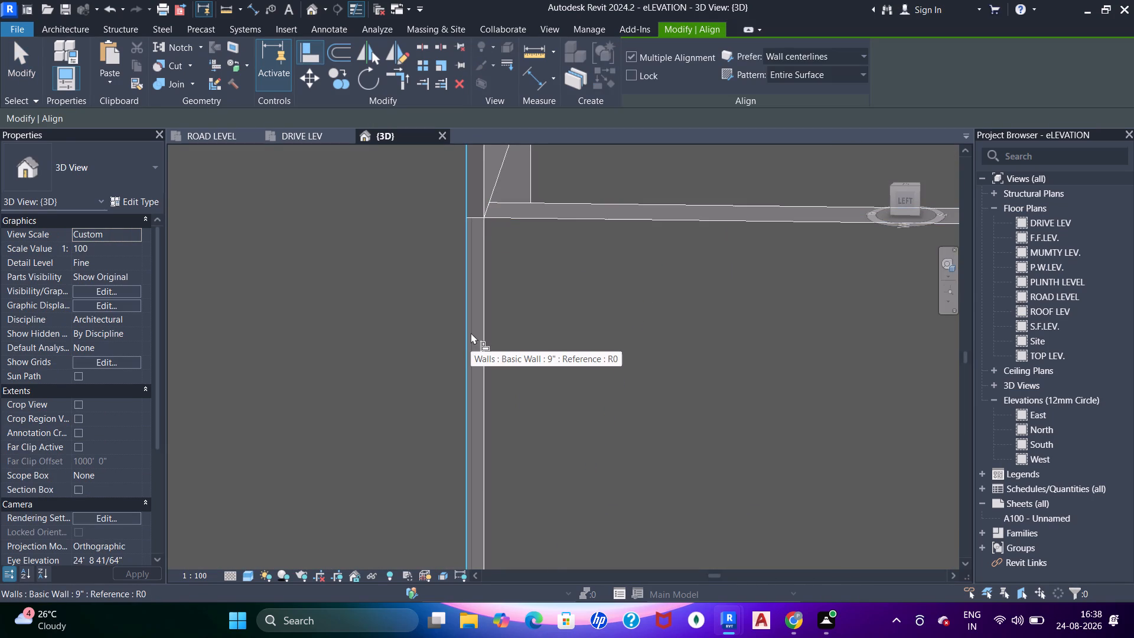
key("Tab")
left_click(474, 333)
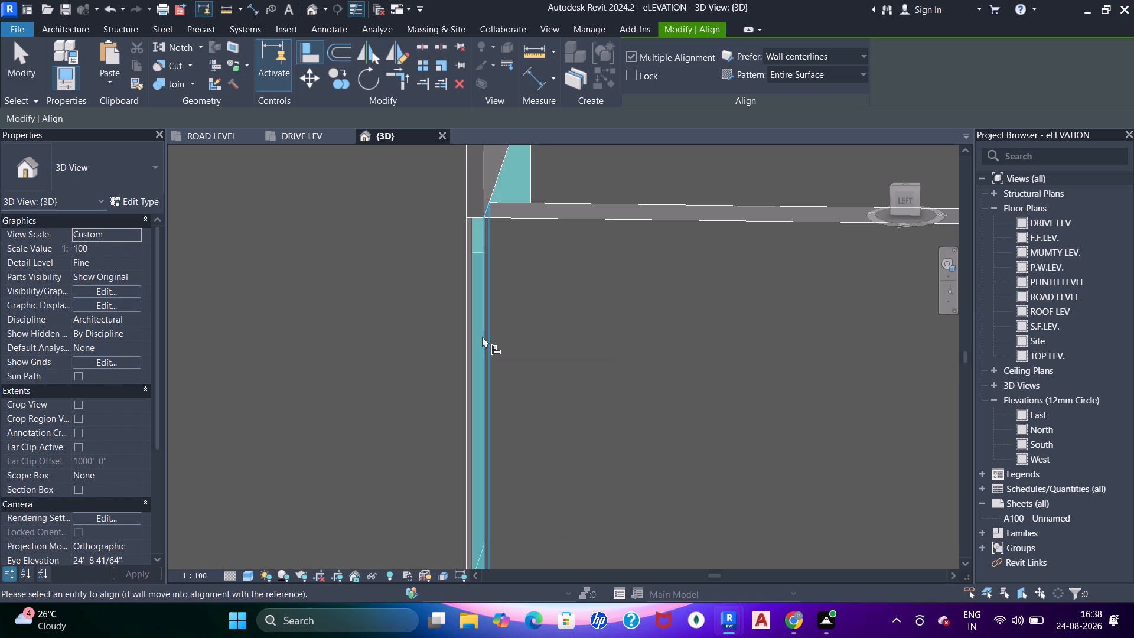
left_click(489, 340)
key("Escape")
key("Escape")
scroll(494, 338, "down", 12)
Check the rendered facade again and lower the new 9" corner wall's top by about one third, below the front panel.
middle_click_drag(583, 340, 540, 350, "shift")
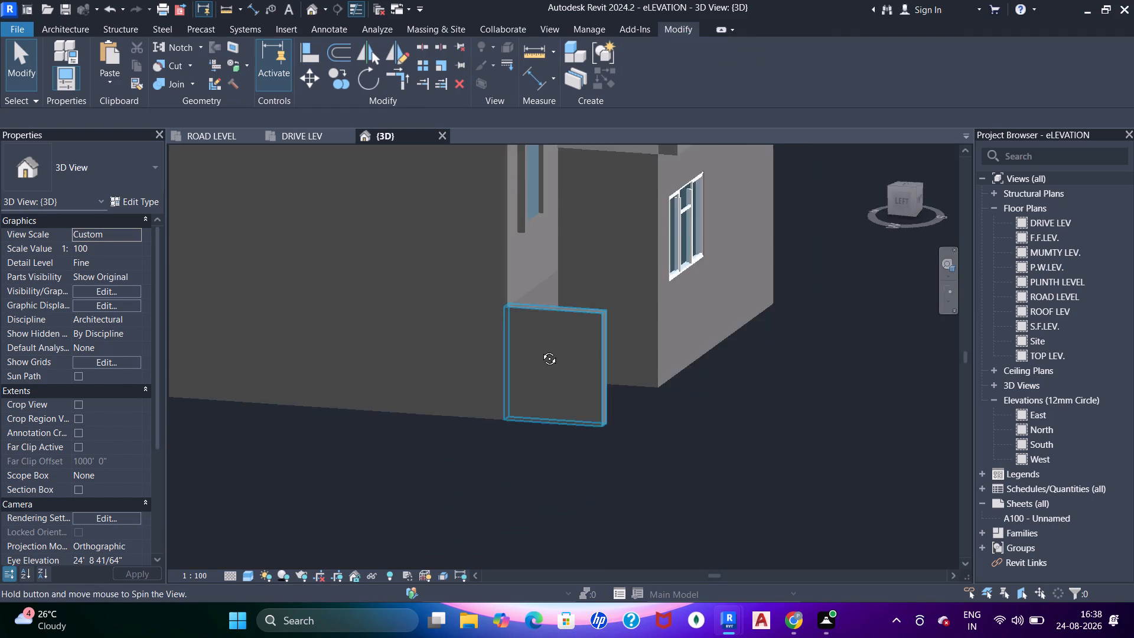
middle_click_drag(540, 350, 315, 368, "shift")
middle_click_drag(501, 382, 578, 382, "shift")
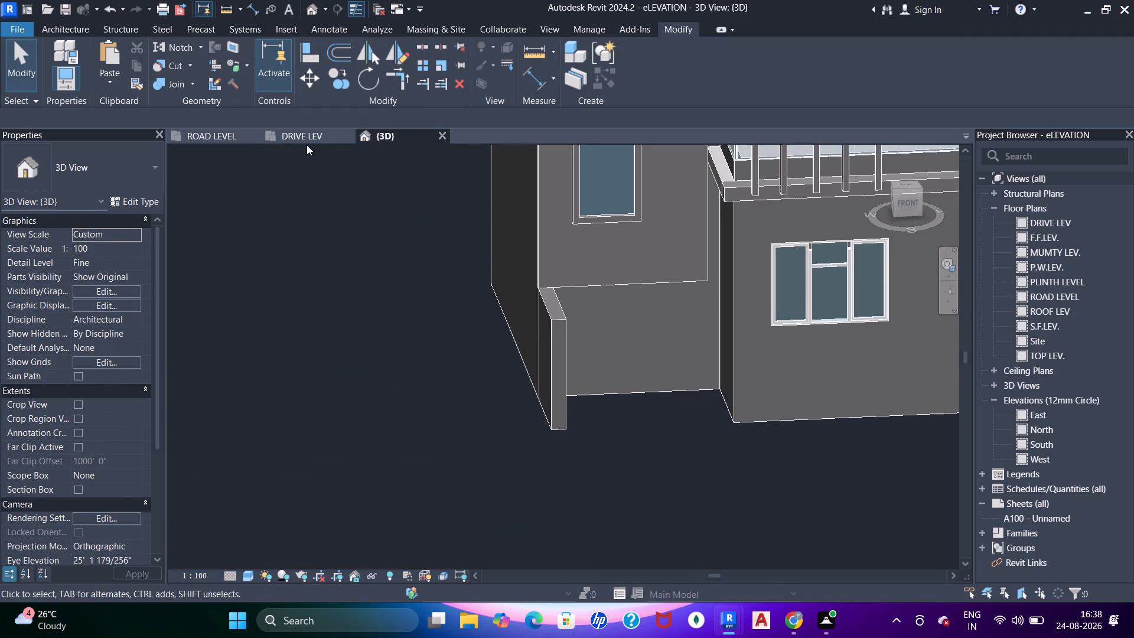
left_click(307, 145)
left_click(306, 142)
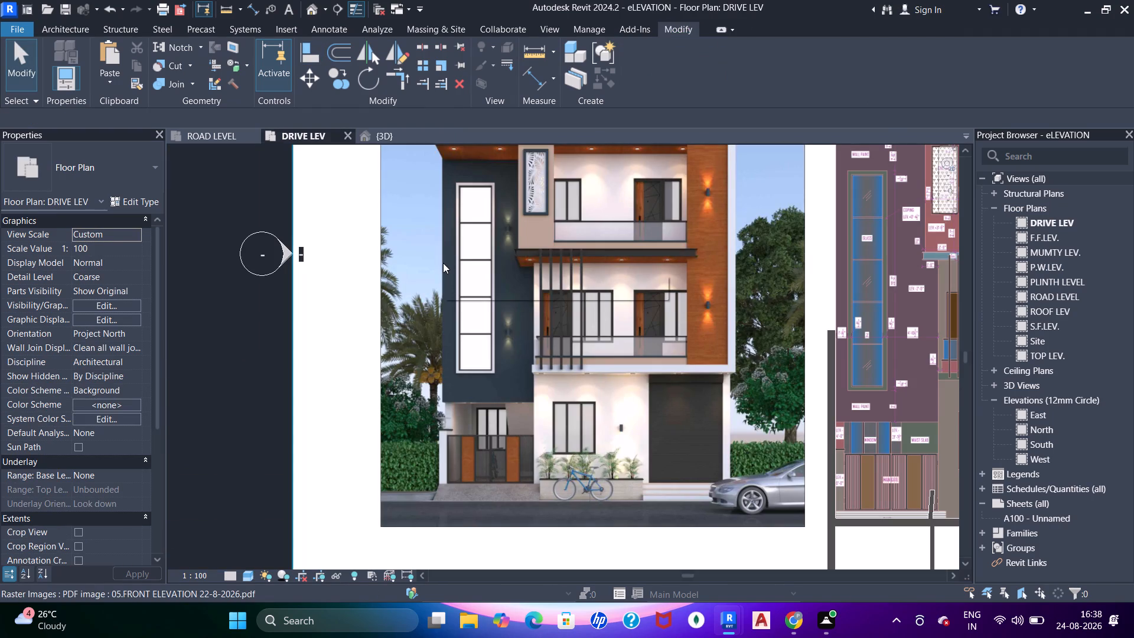
left_click(392, 132)
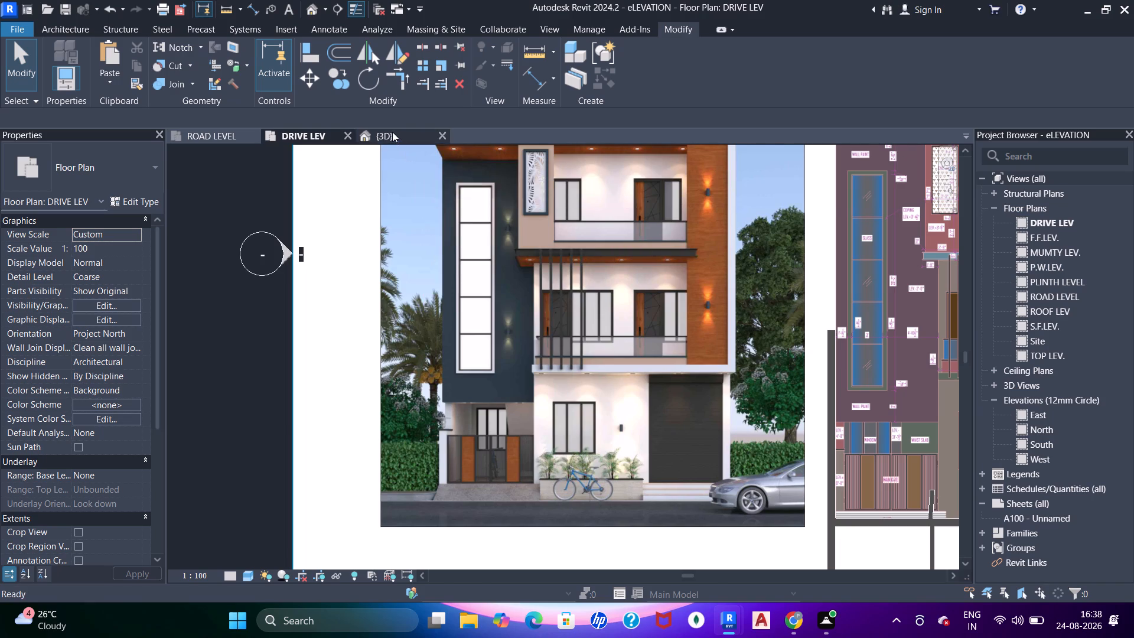
key("Escape")
middle_click_drag(559, 362, 601, 332, "shift")
scroll(570, 327, "up", 2)
left_click(567, 327)
scroll(508, 284, "up", 2)
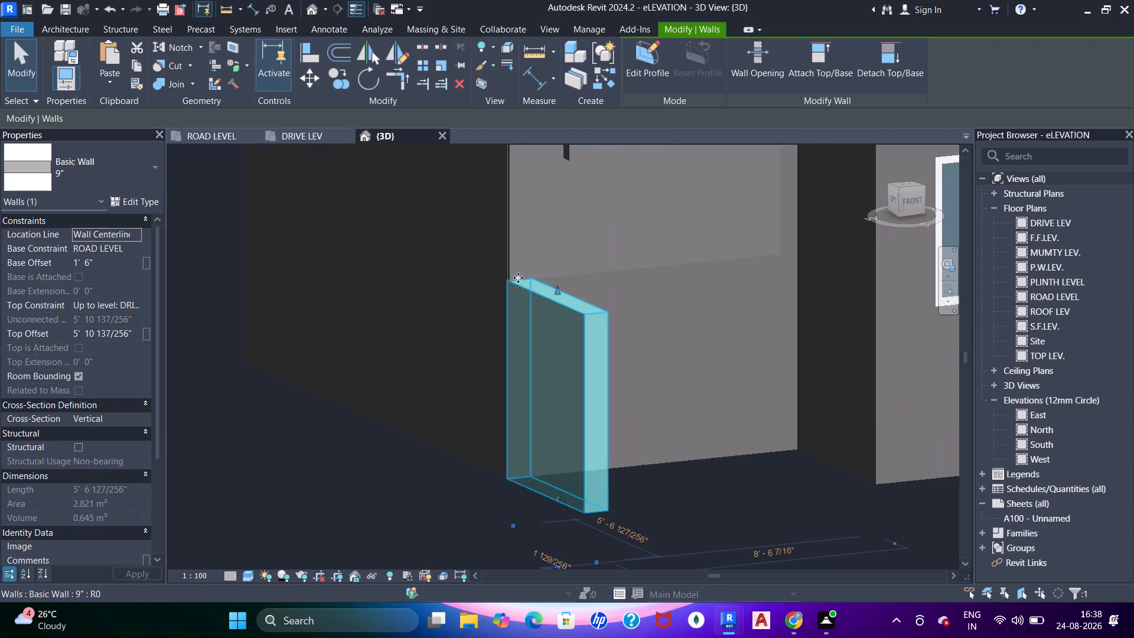
left_click_drag(561, 291, 561, 364)
key("Escape")
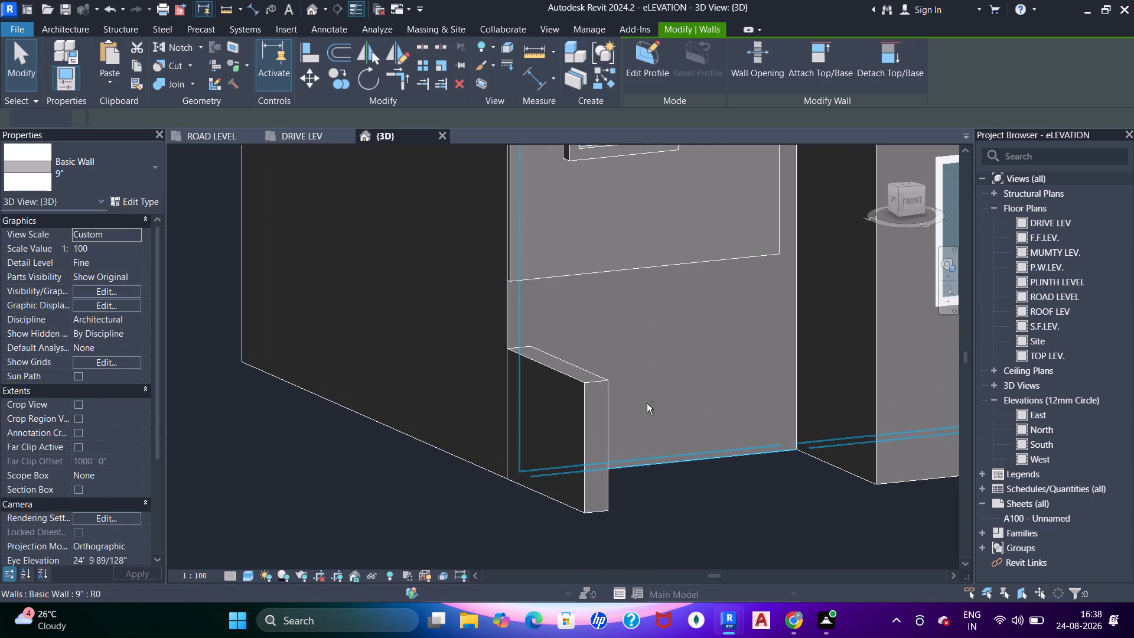
Compare the lowered corner wall with the entrance gate area of the rendered facade in the DRIVE LEV plan.
middle_click_drag(647, 403, 568, 356, "shift")
left_click(571, 339)
middle_click_drag(590, 378, 651, 427, "shift")
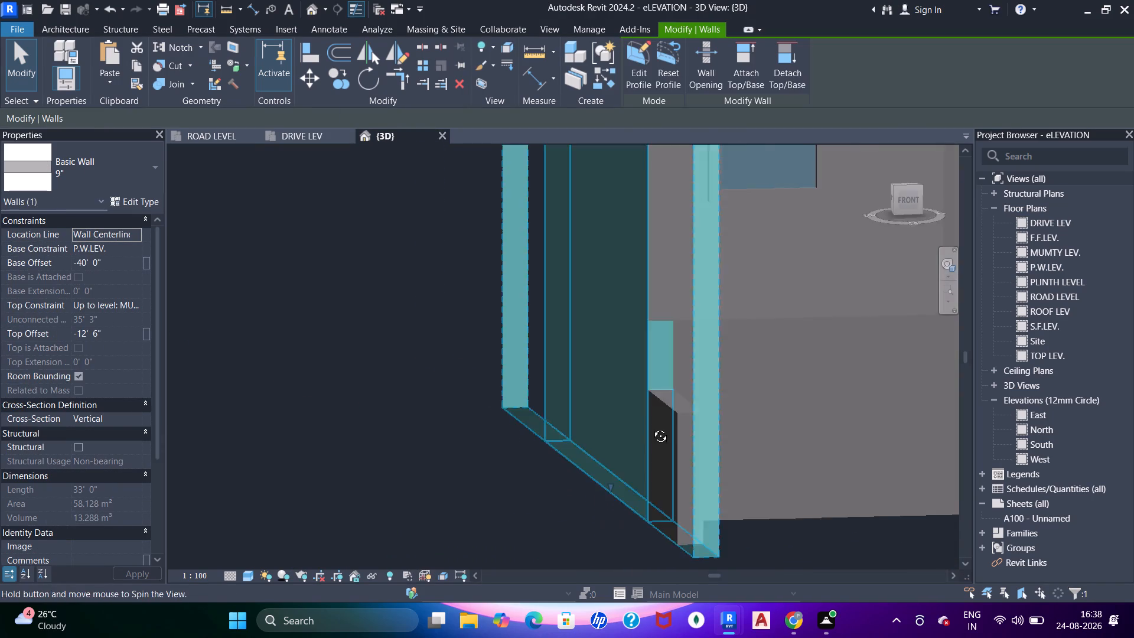
middle_click_drag(651, 427, 651, 429, "shift")
scroll(647, 408, "down", 5)
middle_click_drag(647, 400, 449, 417)
key("Escape")
middle_click_drag(529, 470, 520, 435, "shift")
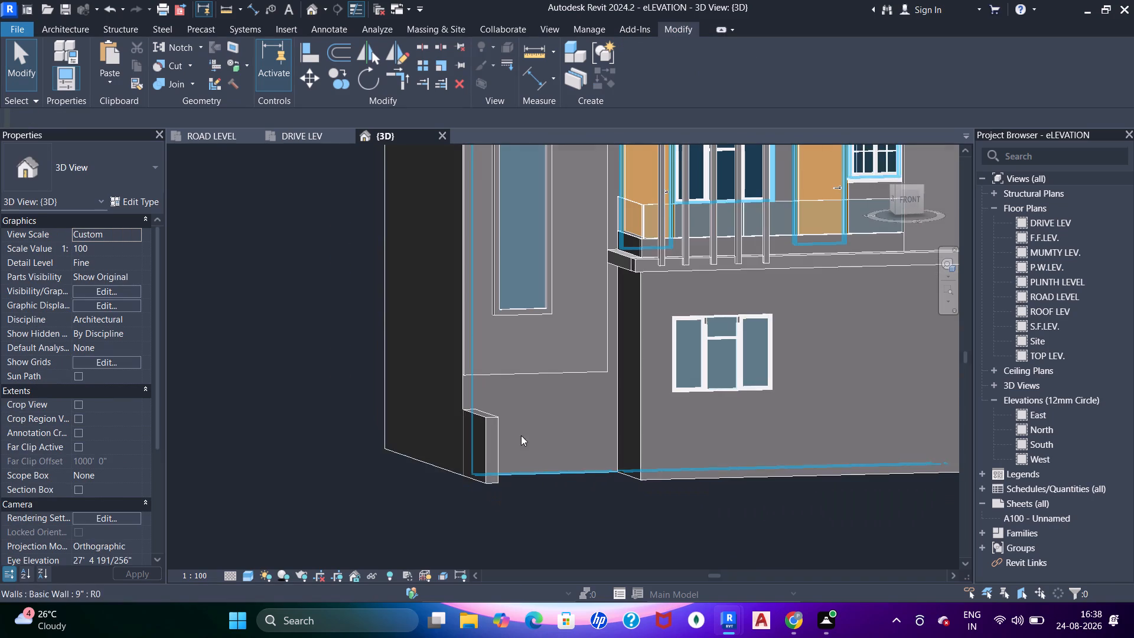
left_click(321, 141)
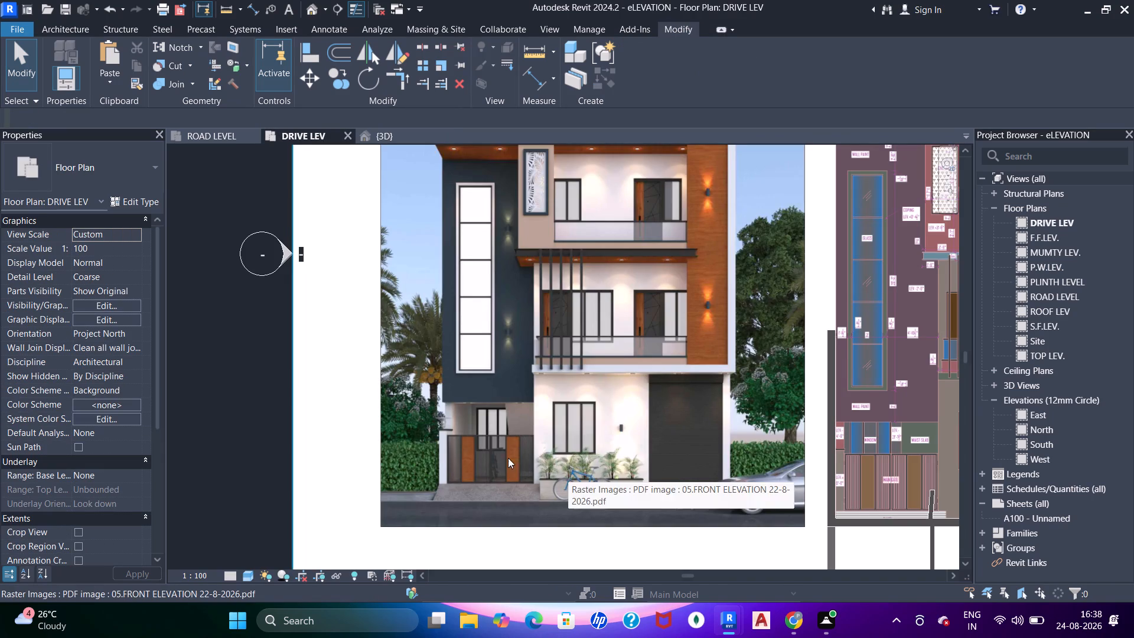
middle_click_drag(508, 458, 494, 425)
scroll(484, 427, "up", 2)
scroll(499, 435, "down", 1)
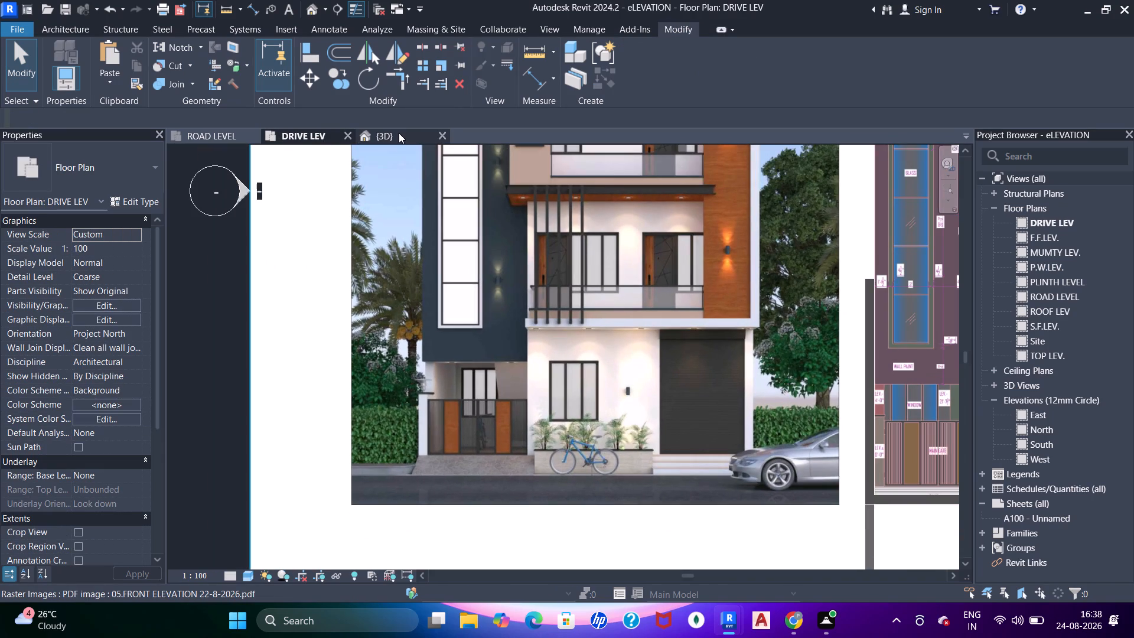
Draw a matching 9" low wall about 7' 11" long from the corner wall's outer end across to the ground-floor front wall.
left_click(398, 133)
middle_click_drag(519, 382, 498, 410, "shift")
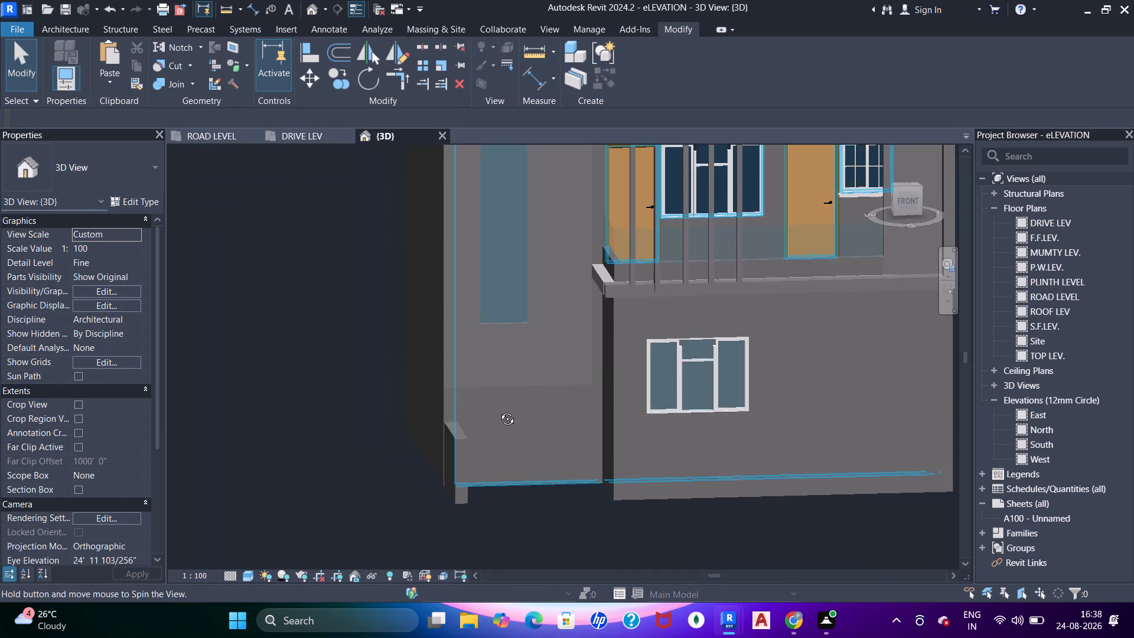
scroll(494, 408, "down", 3)
middle_click_drag(490, 413, 503, 458, "shift")
scroll(497, 480, "up", 4)
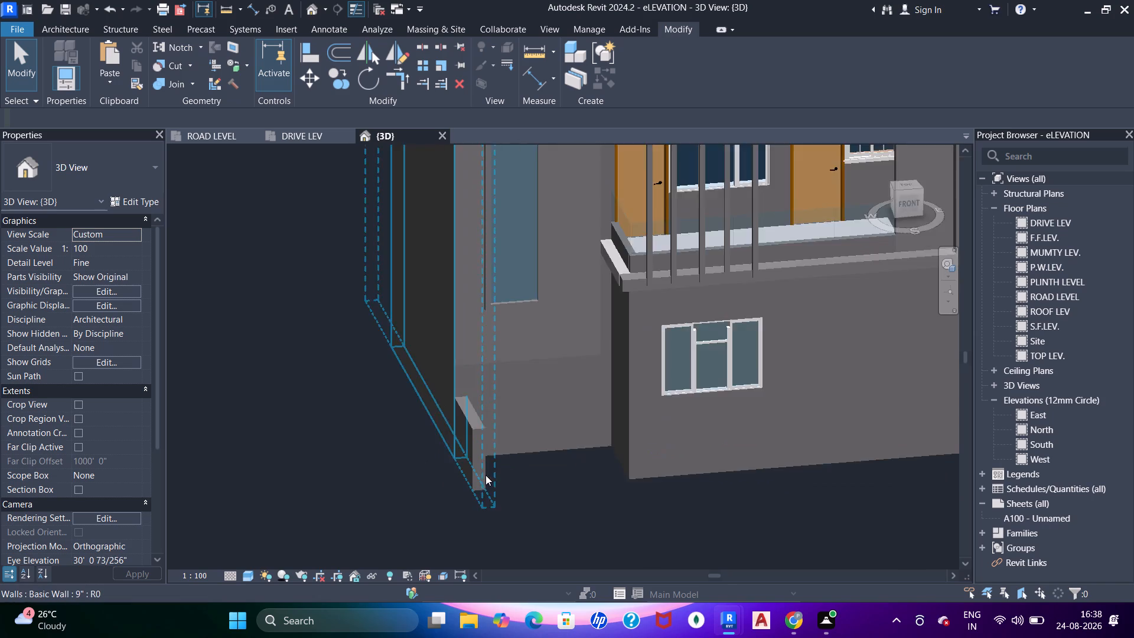
left_click(480, 469)
scroll(516, 480, "up", 2)
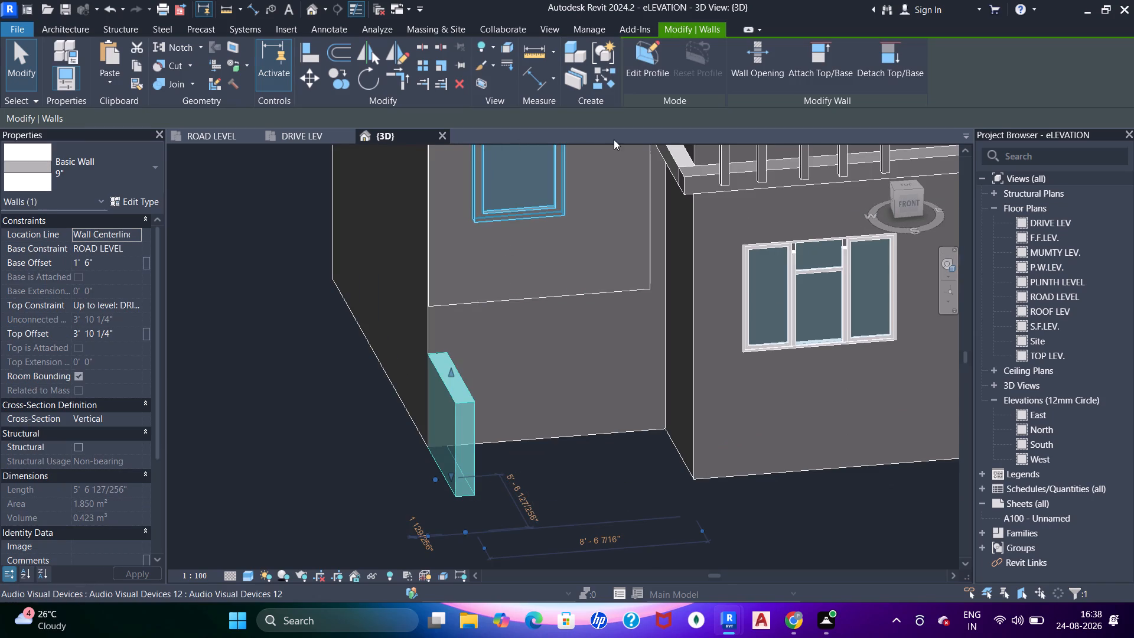
left_click(597, 80)
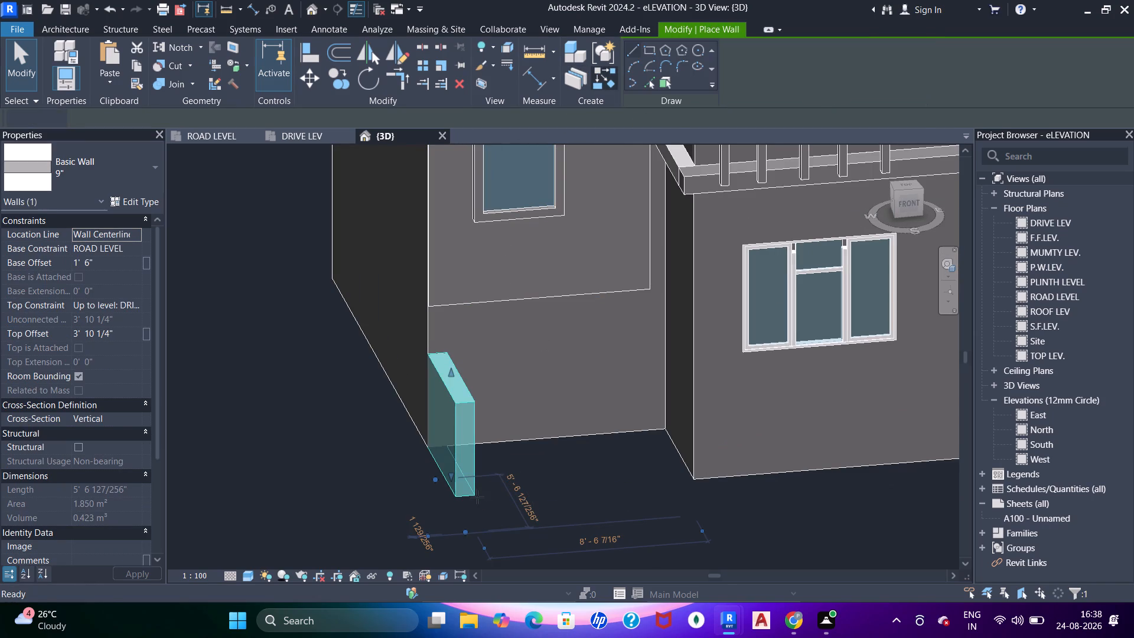
left_click(477, 495)
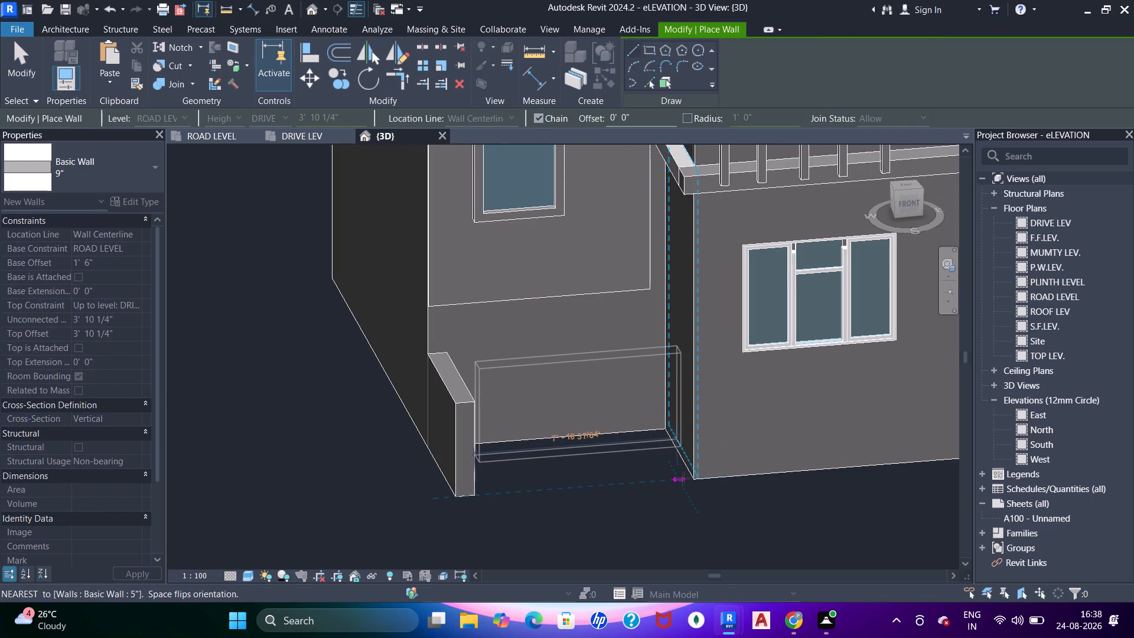
left_click(683, 478)
scroll(663, 479, "down", 3)
middle_click_drag(530, 487, 679, 509, "shift")
key("Escape")
key("Escape")
middle_click_drag(627, 506, 589, 506, "shift")
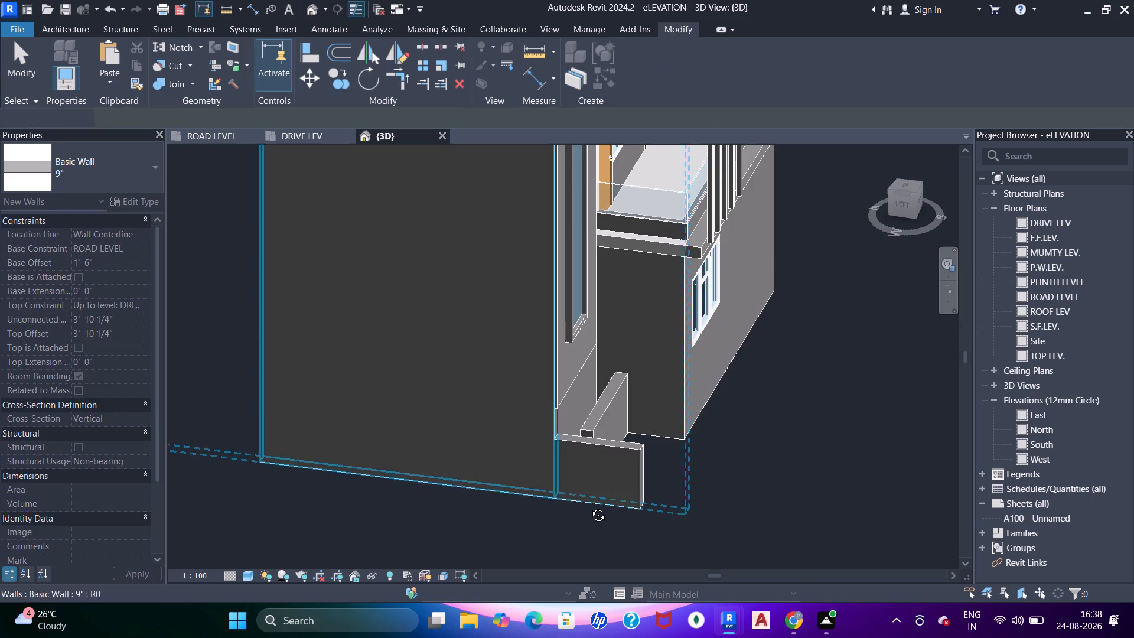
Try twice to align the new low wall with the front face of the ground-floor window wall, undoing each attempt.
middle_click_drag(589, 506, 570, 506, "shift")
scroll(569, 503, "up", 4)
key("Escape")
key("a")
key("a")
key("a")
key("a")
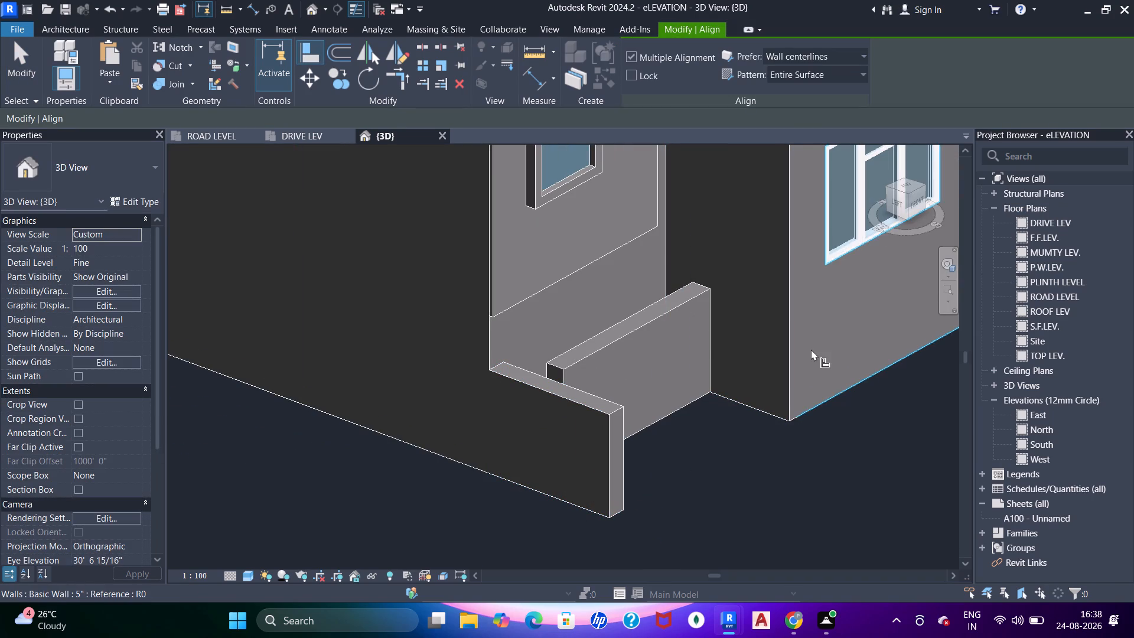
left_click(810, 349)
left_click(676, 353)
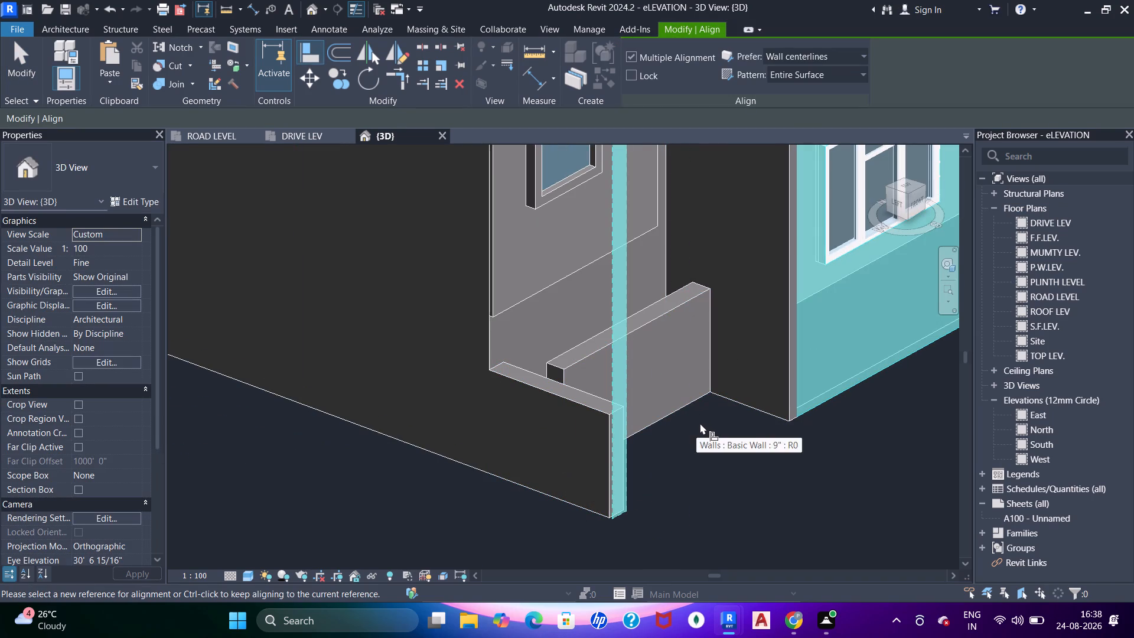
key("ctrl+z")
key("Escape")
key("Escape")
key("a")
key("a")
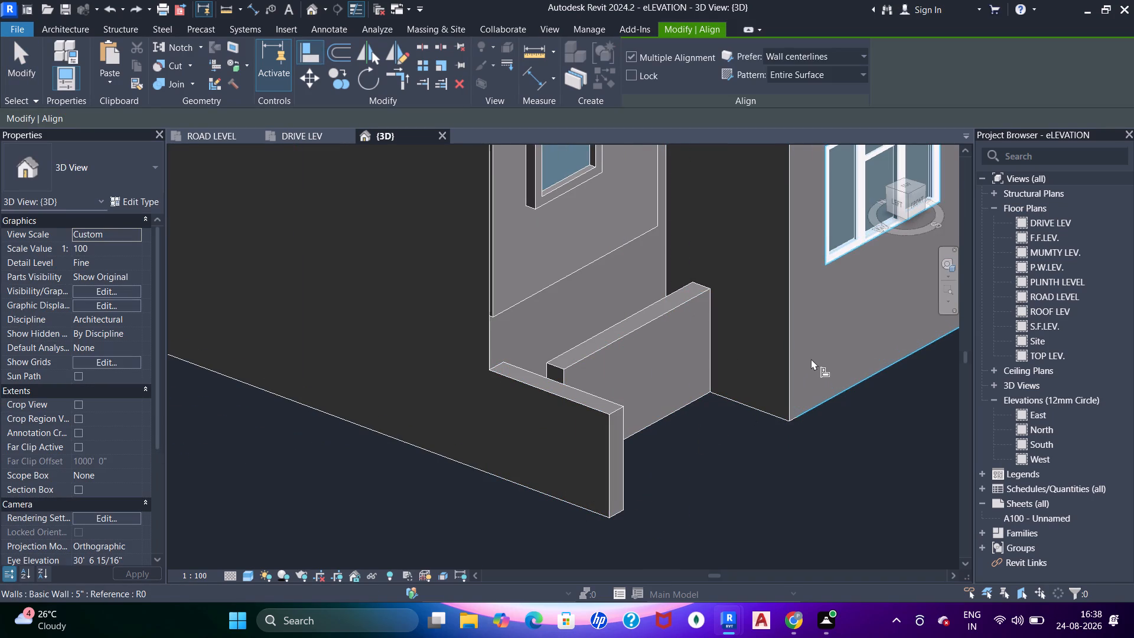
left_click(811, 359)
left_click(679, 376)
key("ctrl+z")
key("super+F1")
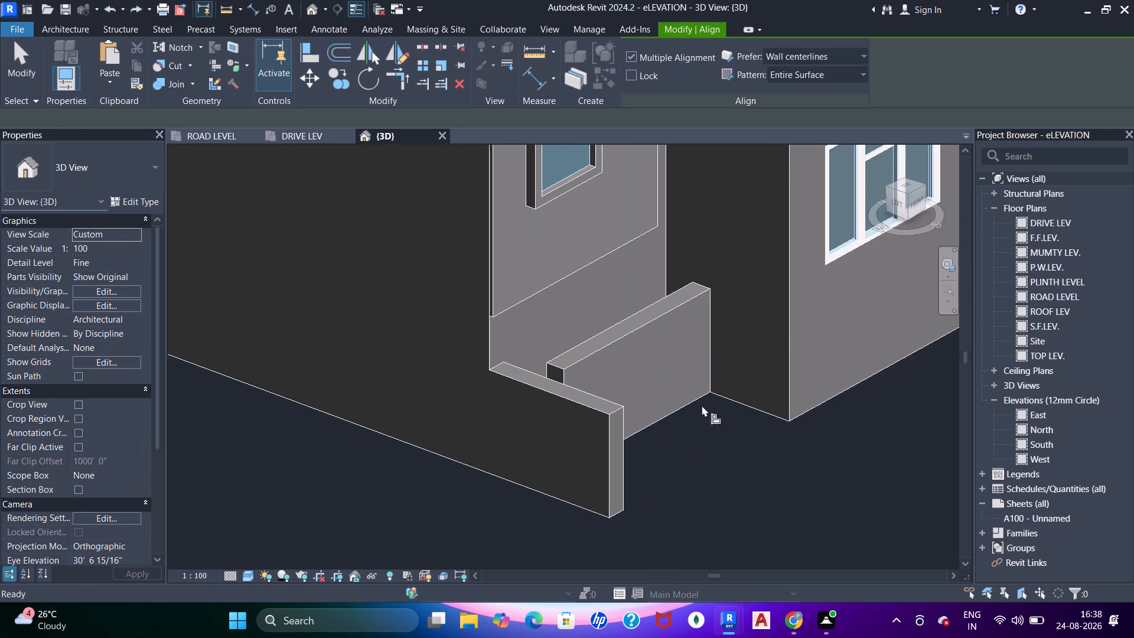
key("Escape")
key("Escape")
Align the new low wall's front face with the outer face of the ground-floor window wall.
key("a")
key("a")
left_click(826, 363)
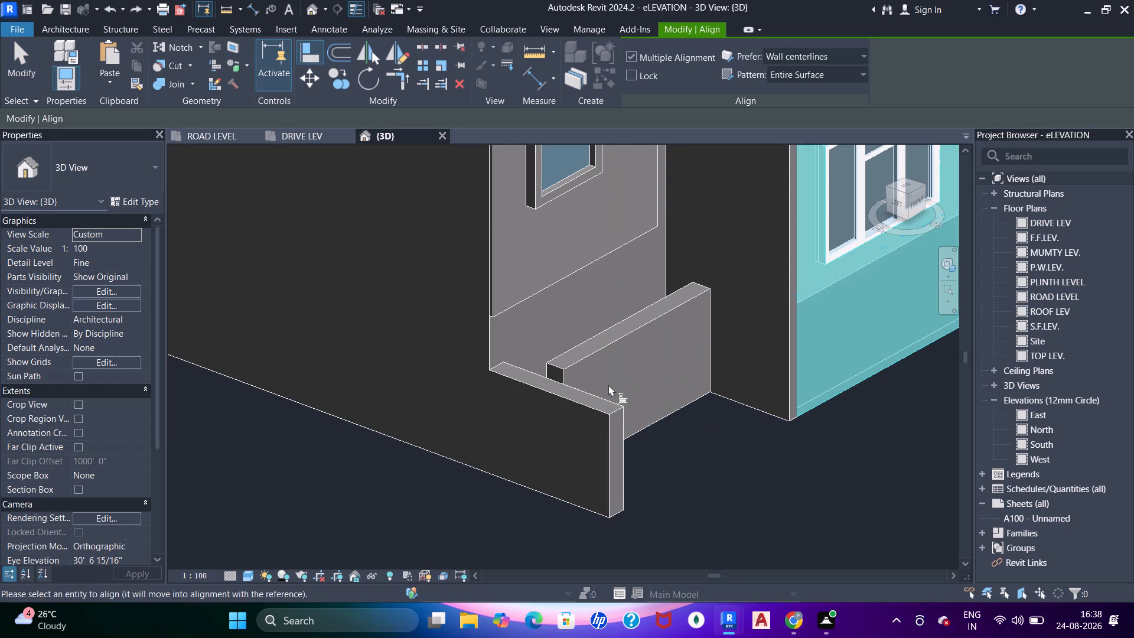
left_click(585, 370)
key("Escape")
Align the free end of the low front wall with the inner face of the 9" corner wall to close the gap.
middle_click_drag(631, 381, 661, 429, "shift")
key("Escape")
middle_click_drag(683, 415, 614, 389)
middle_click_drag(693, 444, 630, 424, "shift")
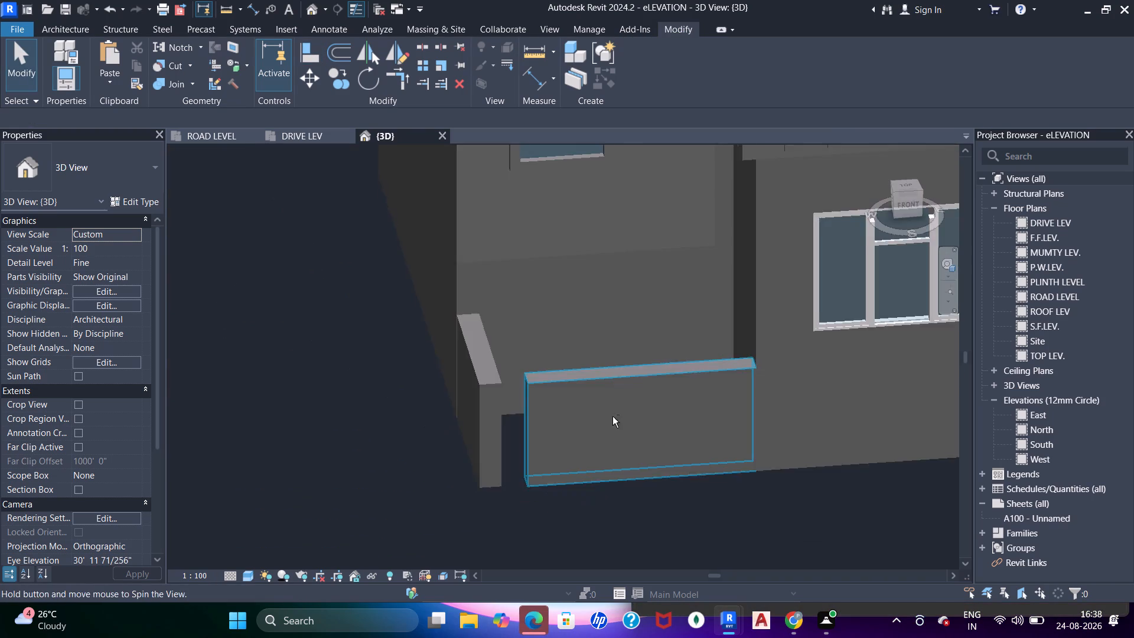
scroll(568, 410, "up", 2)
type("aa")
middle_click_drag(533, 452, 425, 415)
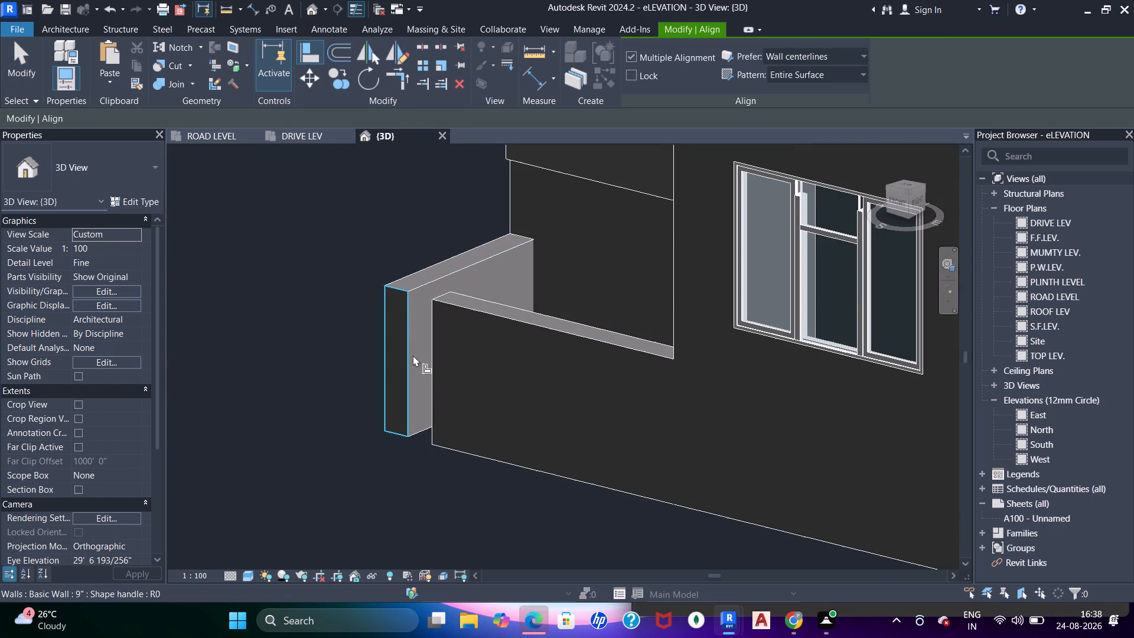
left_click(413, 355)
key("Escape")
key("Escape")
key("a")
key("a")
left_click(423, 348)
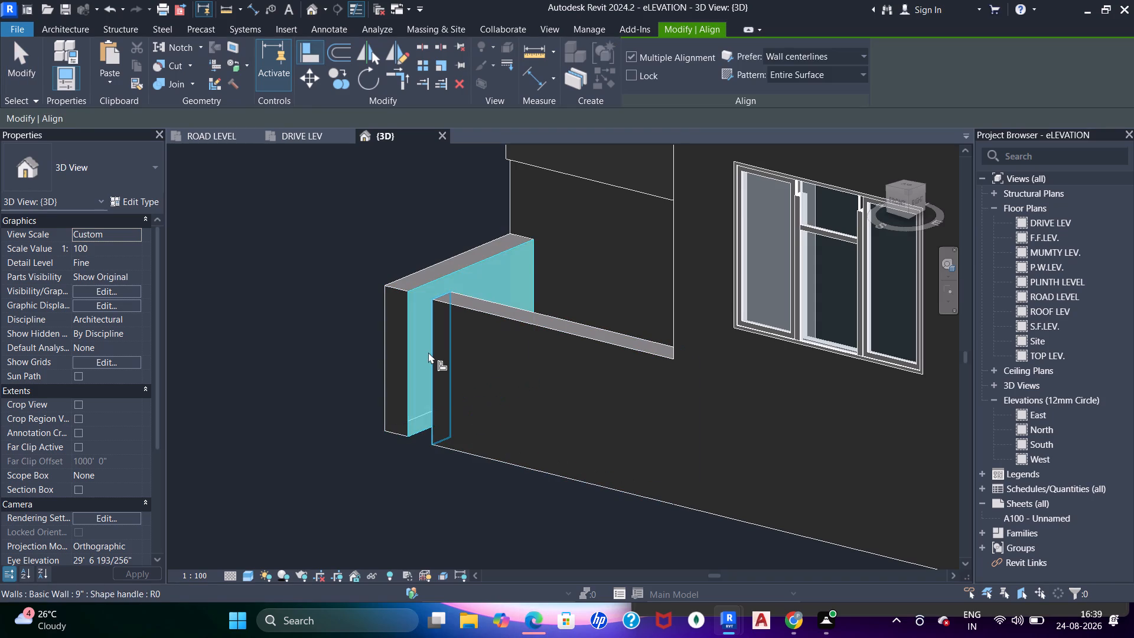
left_click(428, 352)
key("Escape")
Open the recessed 9" entrance wall's profile and add sketch lines along the front panel's bottom edge and the adjacent vertical wall edge.
scroll(442, 361, "down", 5, "shift")
middle_click_drag(418, 403, 644, 419, "shift")
scroll(646, 414, "up", 1, "shift")
scroll(643, 408, "down", 5)
middle_click_drag(634, 414, 491, 438)
scroll(529, 400, "down", 4)
middle_click_drag(545, 422, 573, 343, "shift")
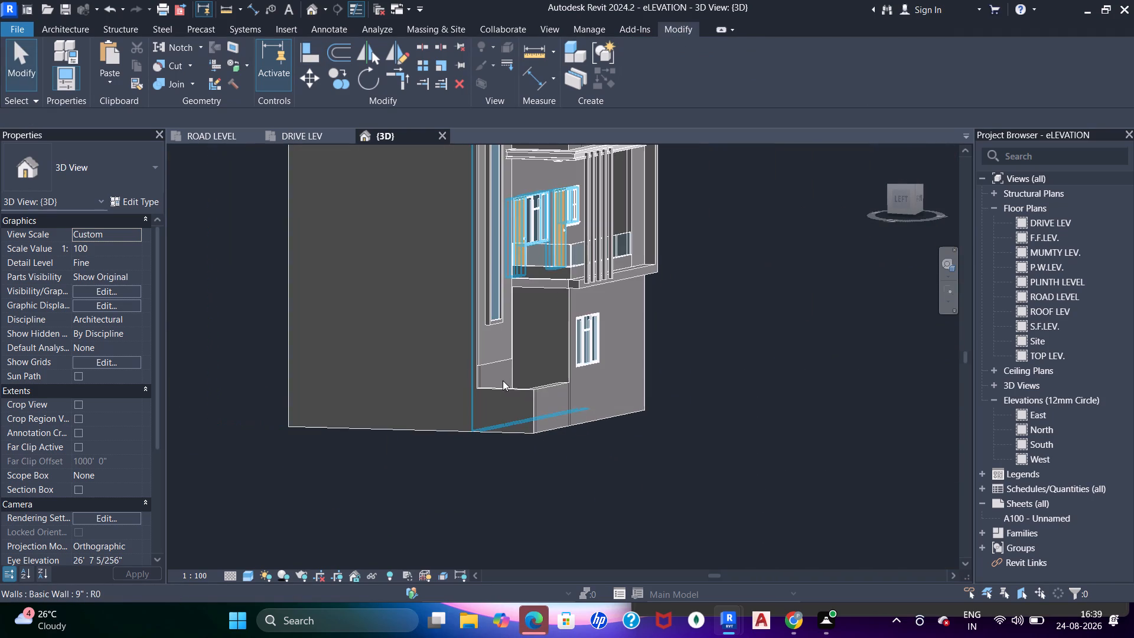
left_click(503, 380)
middle_click_drag(537, 379, 447, 414, "shift")
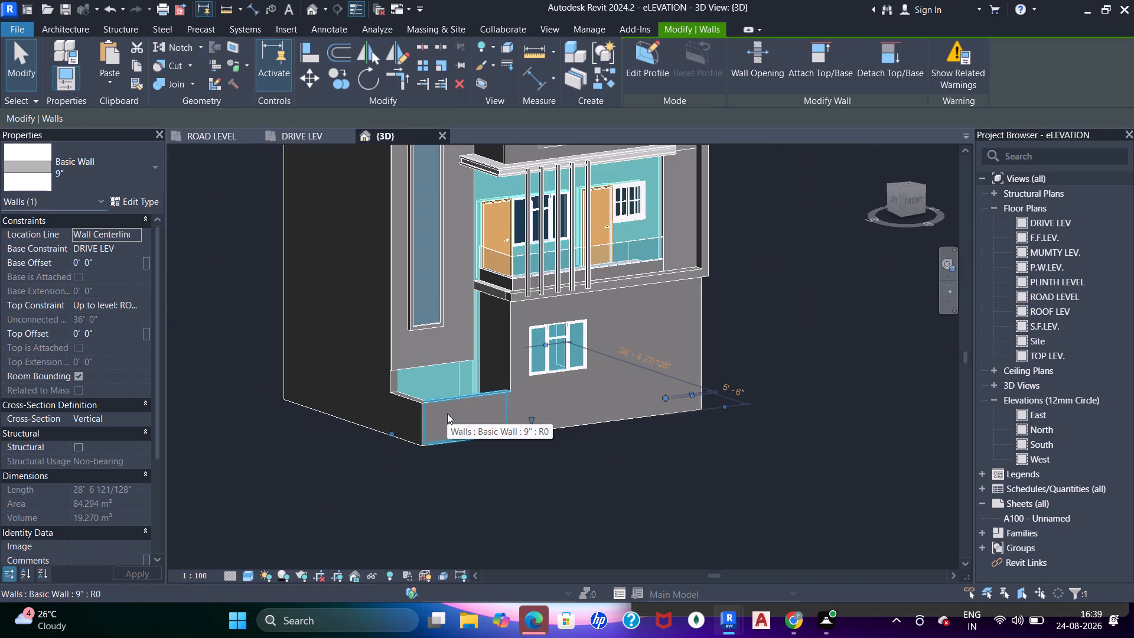
middle_click_drag(488, 384, 461, 429, "shift")
scroll(431, 392, "up", 4)
double_click(408, 385)
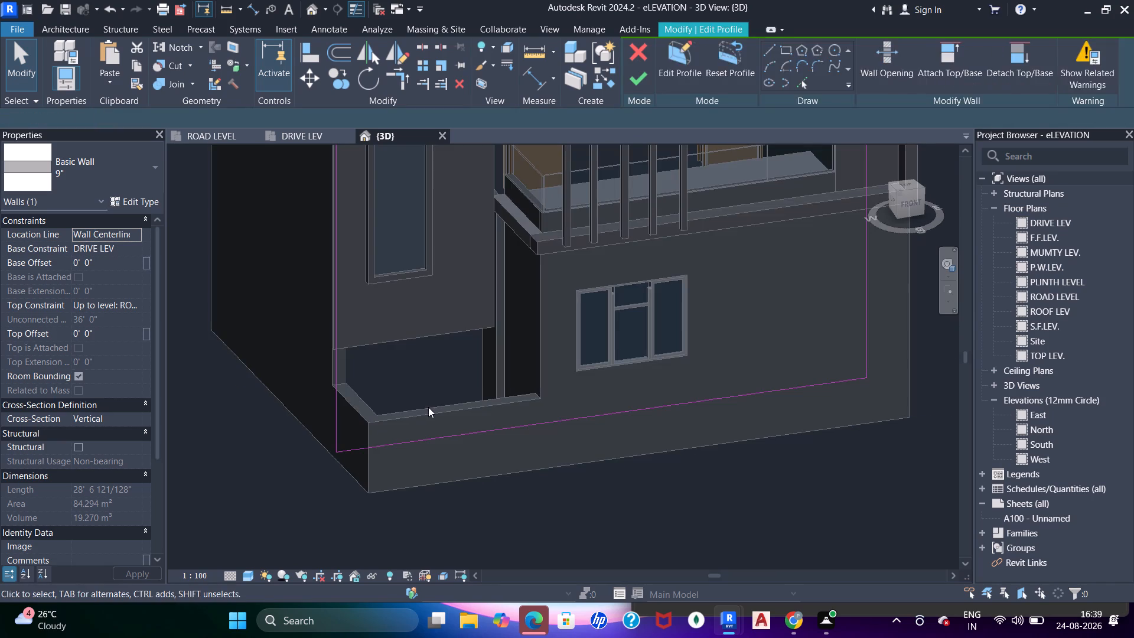
middle_click_drag(431, 406, 393, 353, "shift")
middle_click_drag(395, 347, 405, 355, "shift")
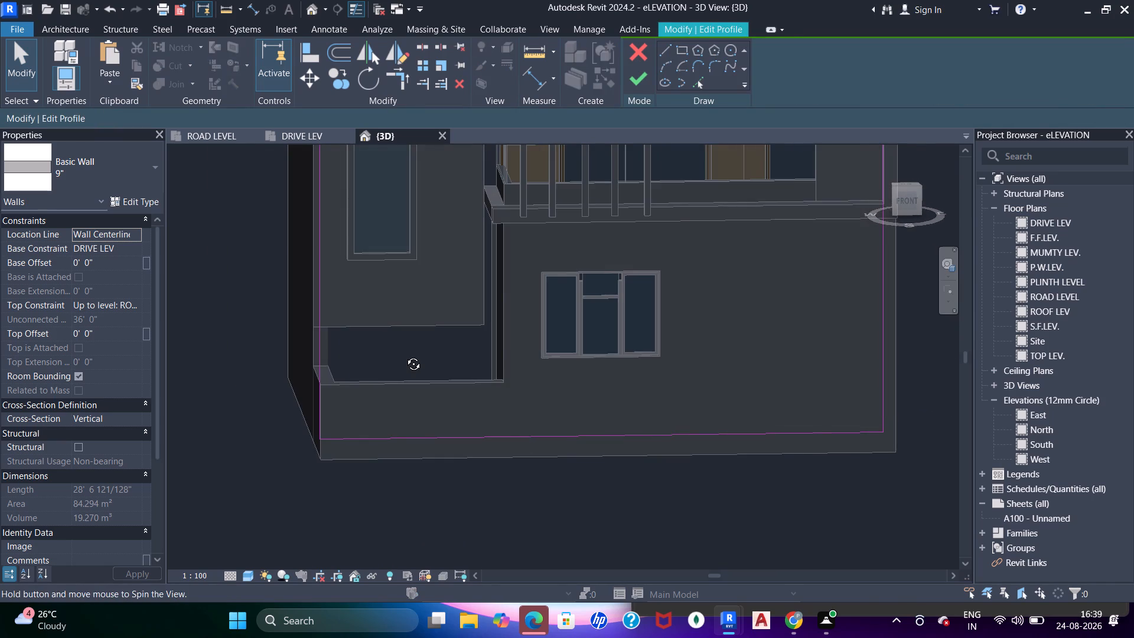
middle_click_drag(405, 355, 412, 358, "shift")
scroll(469, 332, "up", 1)
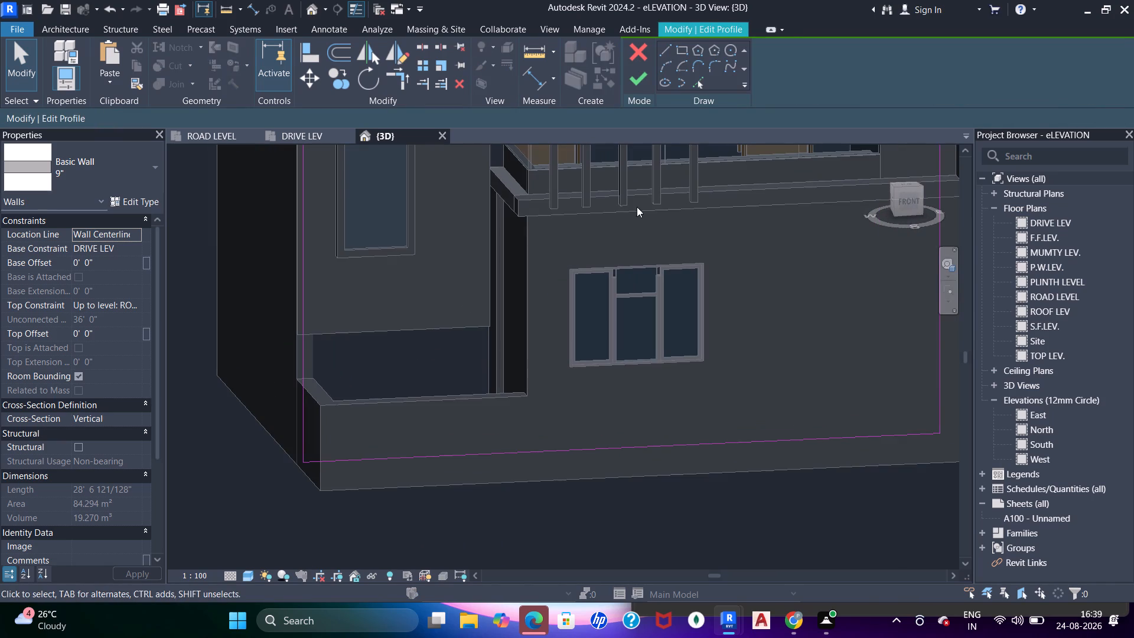
left_click(696, 82)
left_click(426, 325)
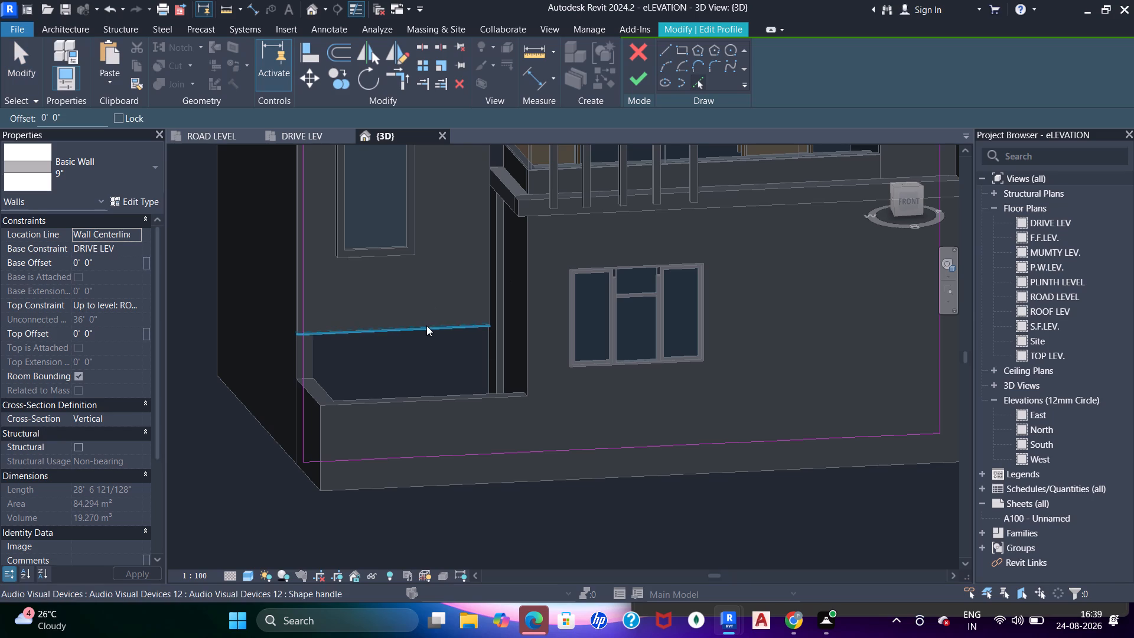
middle_click_drag(452, 360, 595, 399, "shift")
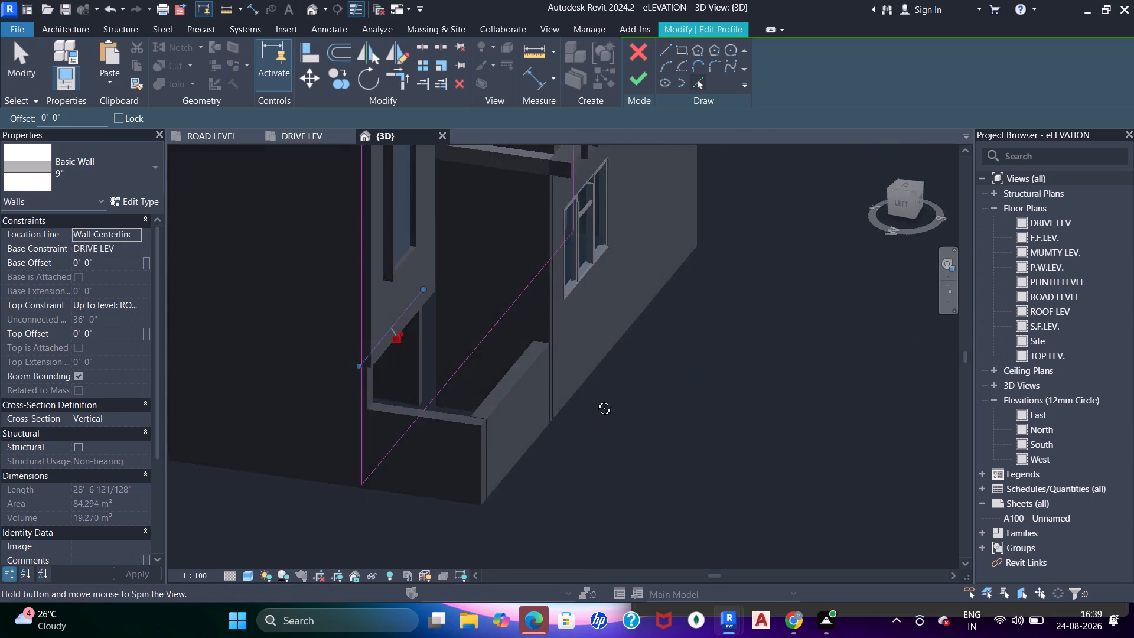
middle_click_drag(595, 399, 611, 340, "shift")
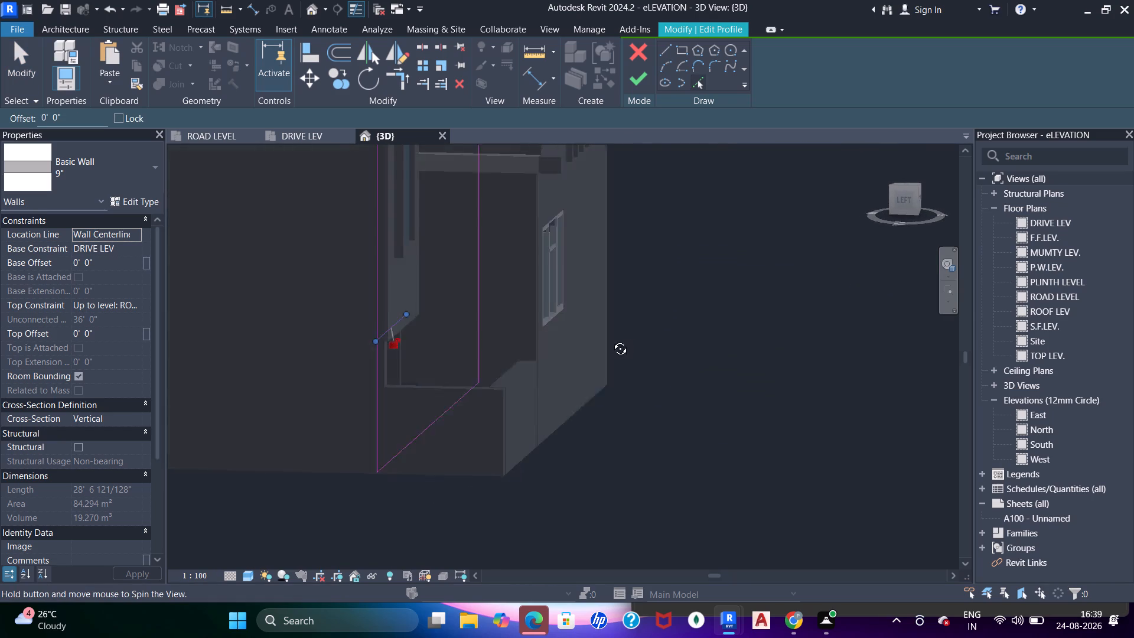
middle_click_drag(611, 340, 584, 350, "shift")
scroll(441, 333, "up", 1)
middle_click_drag(442, 333, 442, 343, "shift")
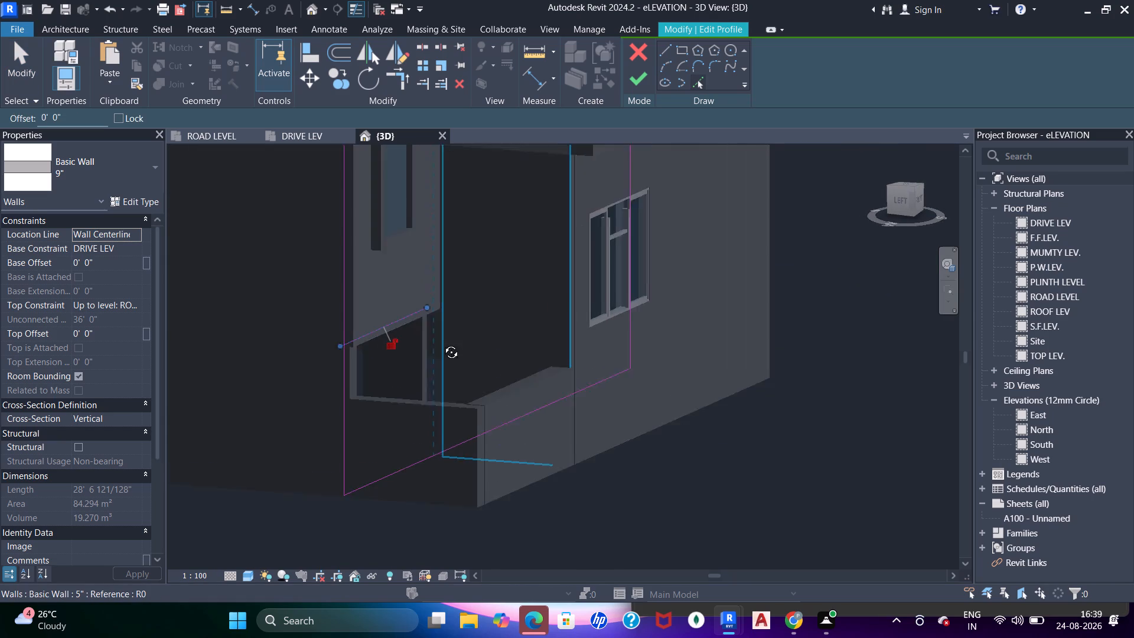
middle_click_drag(442, 343, 402, 395, "shift")
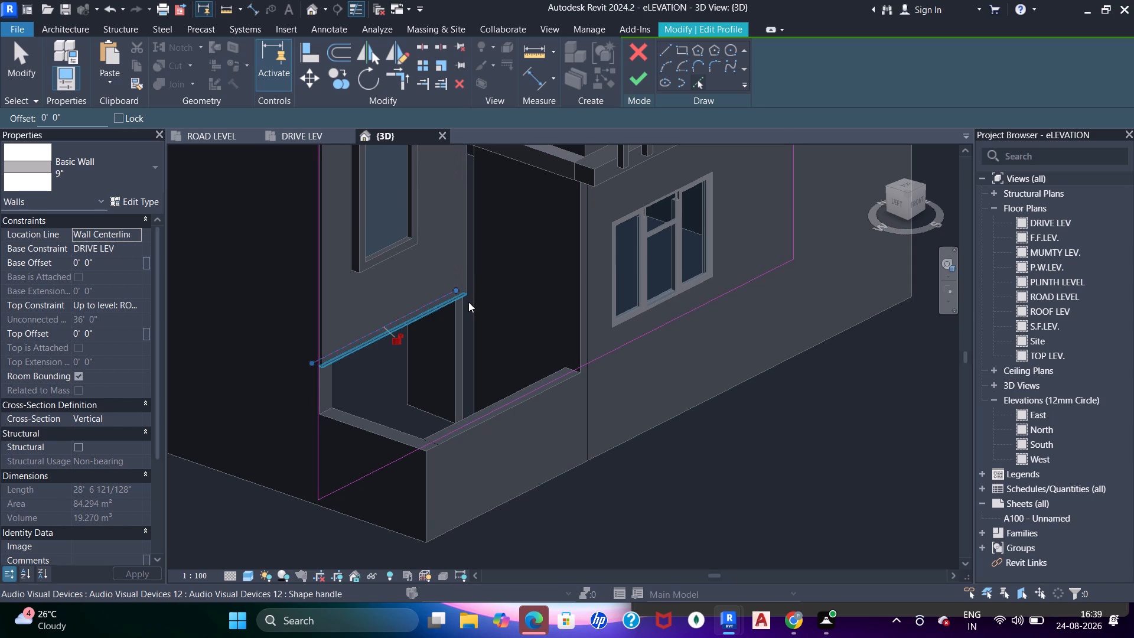
left_click(470, 304)
key("Escape")
key("Escape")
key("Escape")
key("Escape")
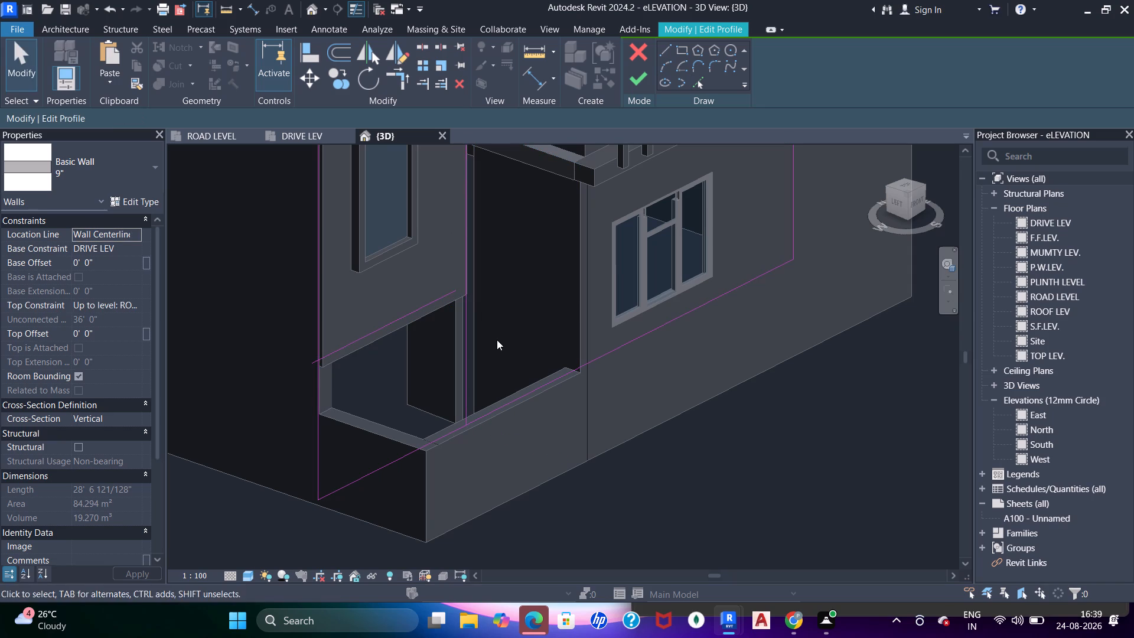
Trim the profile lines into a closed outline that cuts out the wall below the front panel at the entrance, and finish the profile.
key("t")
key("r")
middle_click_drag(358, 375, 308, 377)
scroll(316, 369, "down", 1)
middle_click_drag(351, 403, 300, 391, "shift")
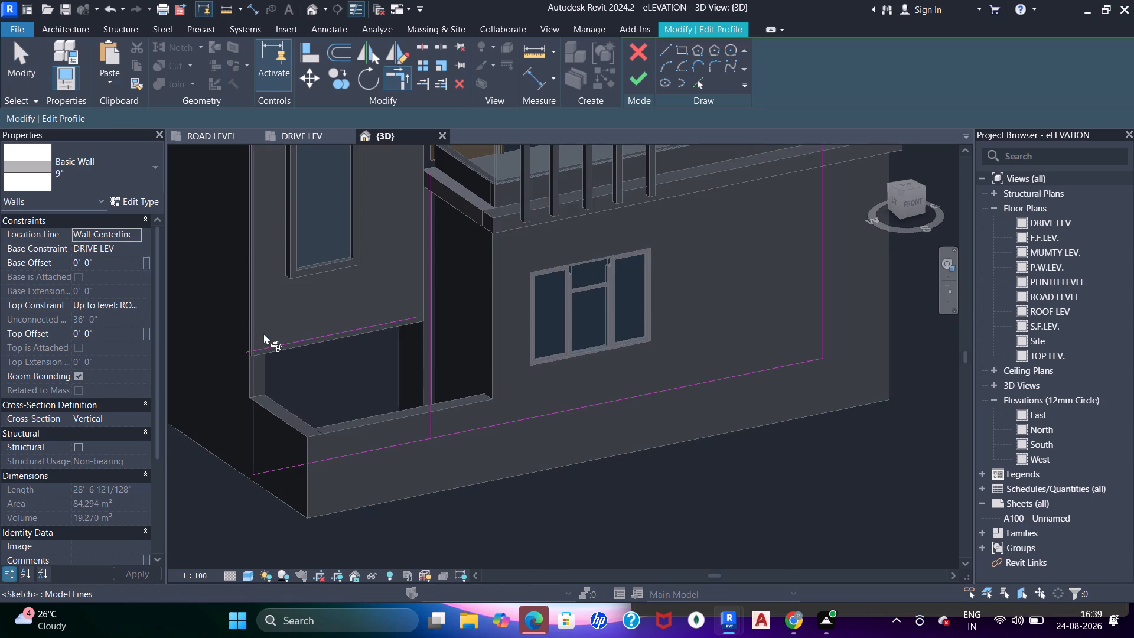
left_click(252, 329)
left_click(276, 343)
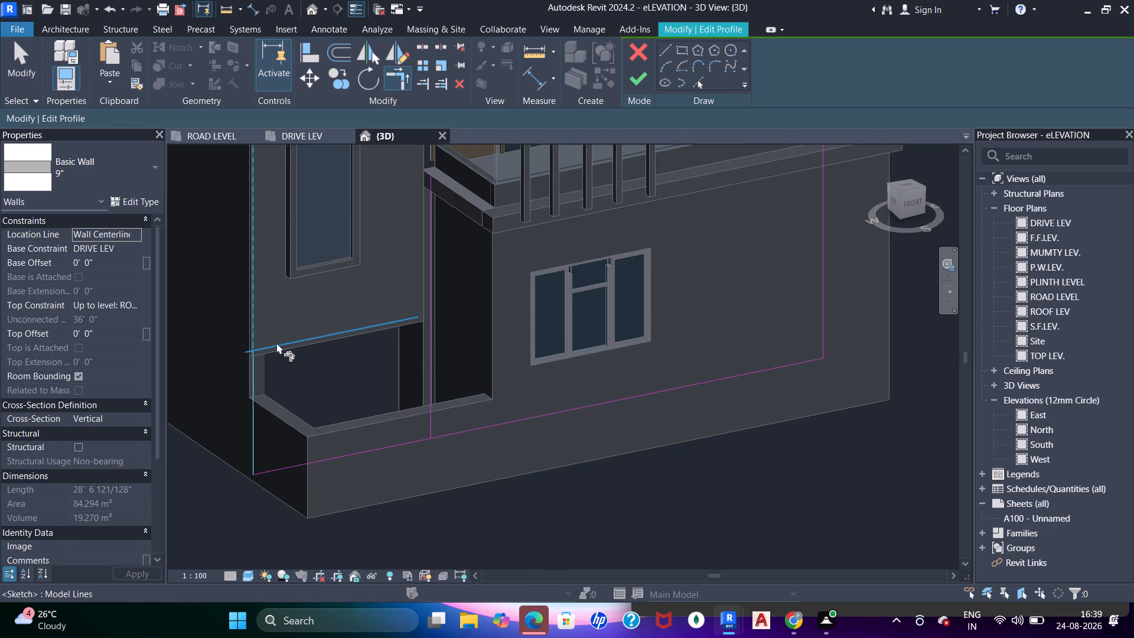
left_click(360, 328)
left_click(435, 341)
left_click(431, 347)
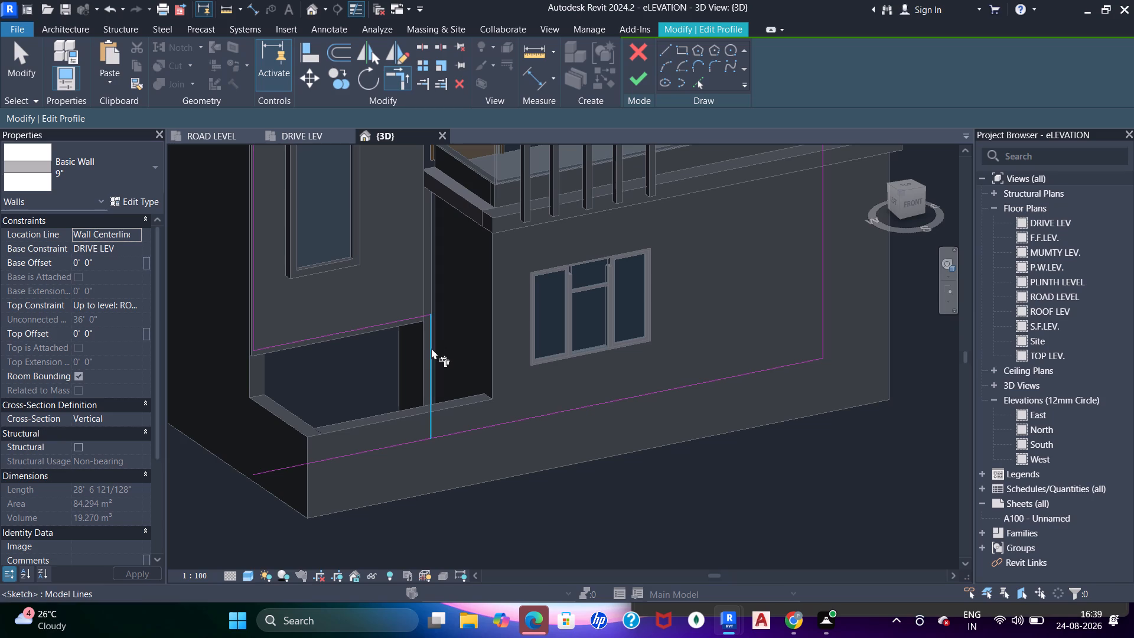
left_click(487, 424)
scroll(470, 336, "down", 5)
middle_click_drag(472, 373, 408, 275, "shift")
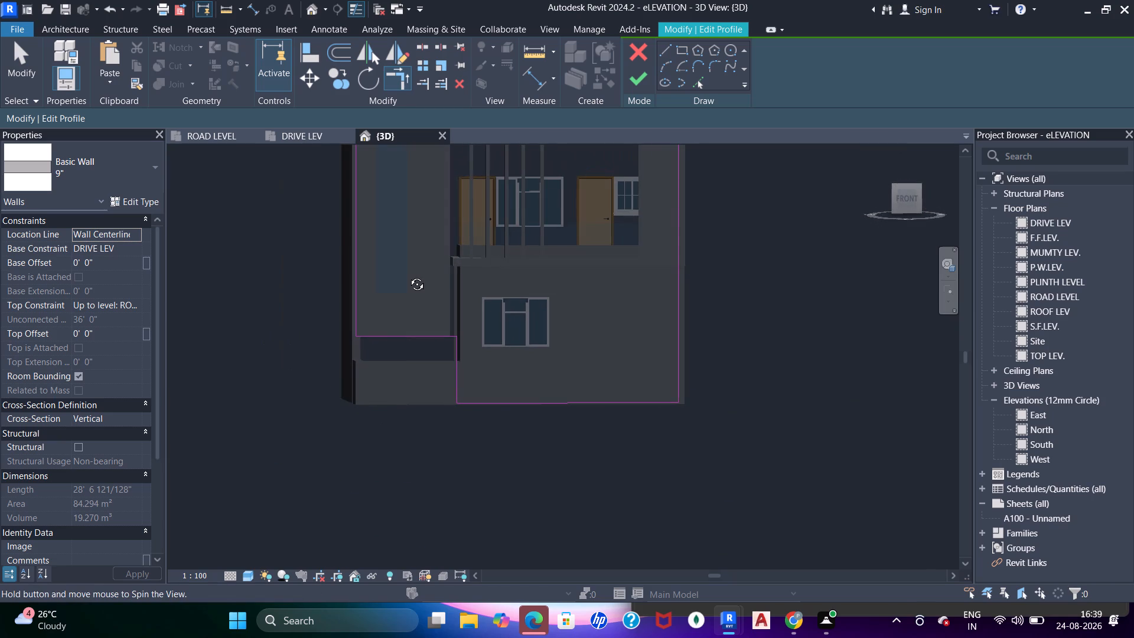
middle_click_drag(408, 275, 409, 298, "shift")
left_click(632, 82)
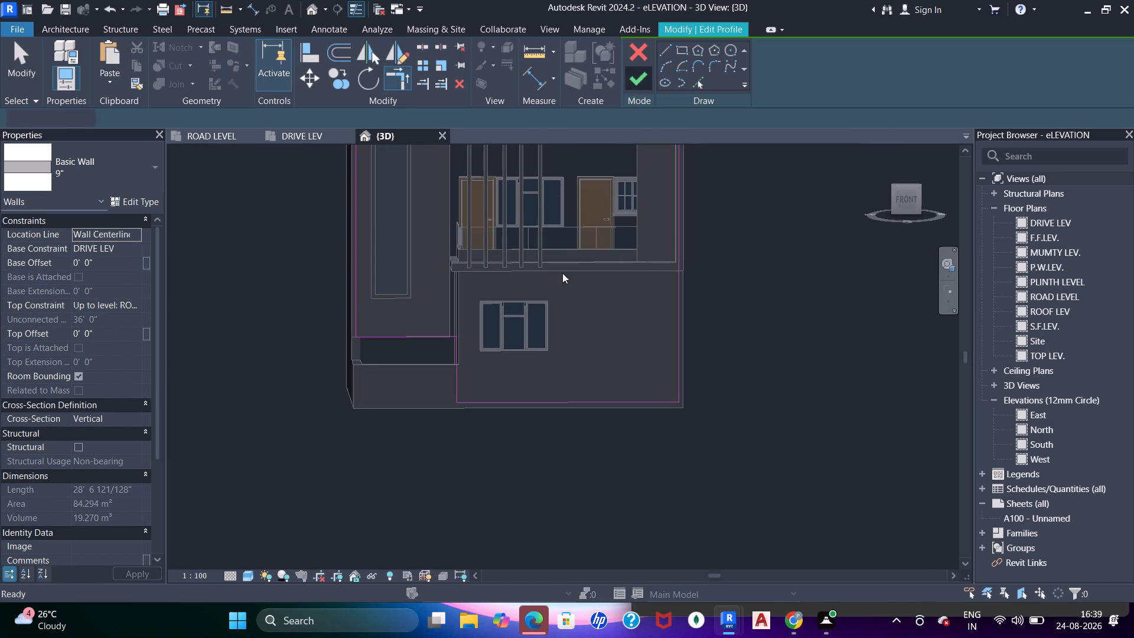
key("Escape")
Inspect the entrance opening and low walls in 3D and compare them with the rendered facade in the DRIVE LEV plan.
middle_click_drag(413, 359, 495, 398, "shift")
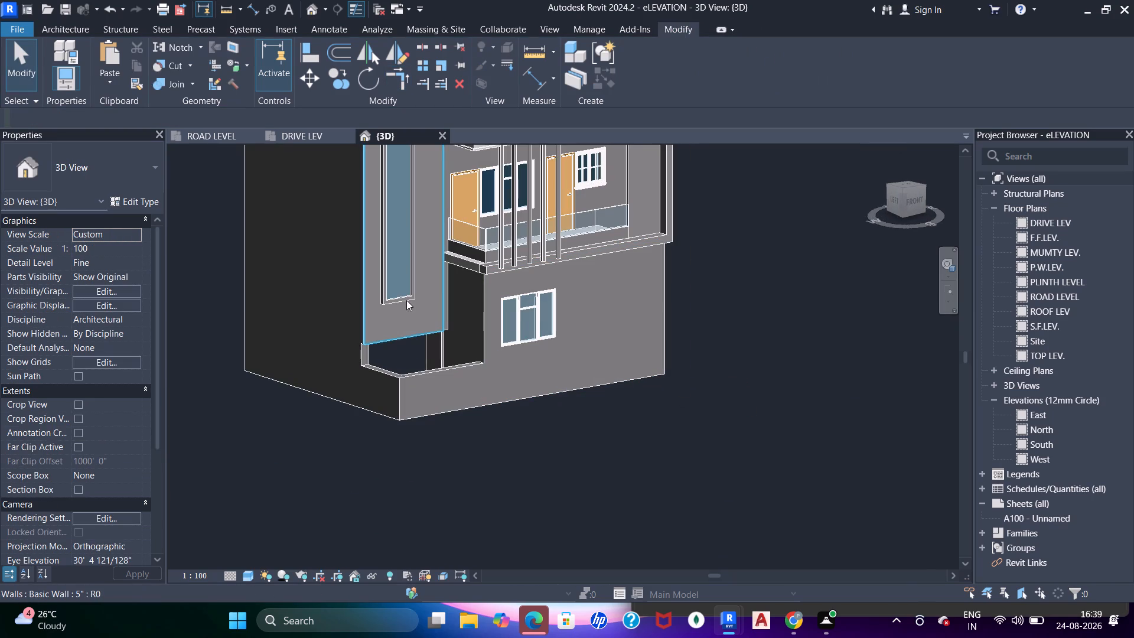
middle_click_drag(469, 406, 325, 434, "shift")
middle_click_drag(344, 408, 458, 315, "shift")
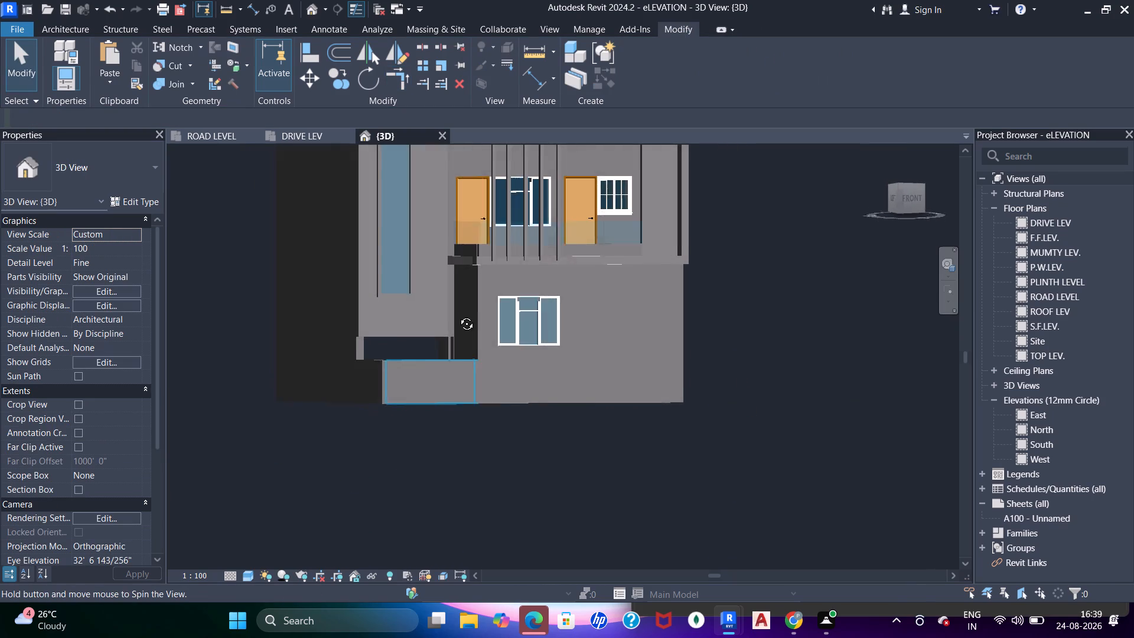
middle_click_drag(458, 315, 448, 337, "shift")
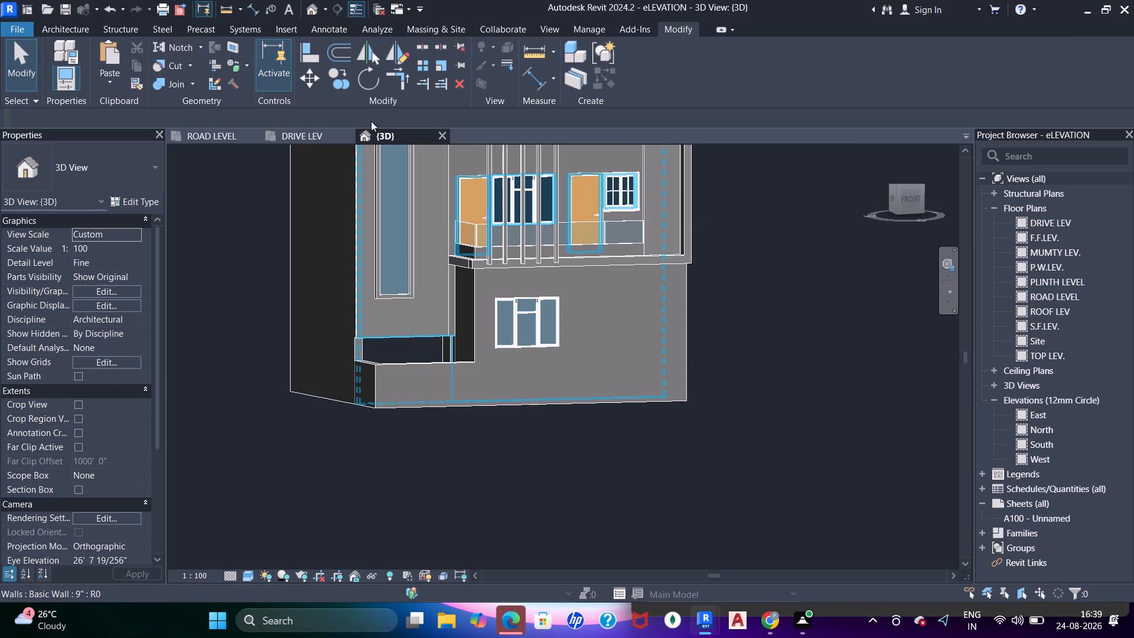
left_click(304, 135)
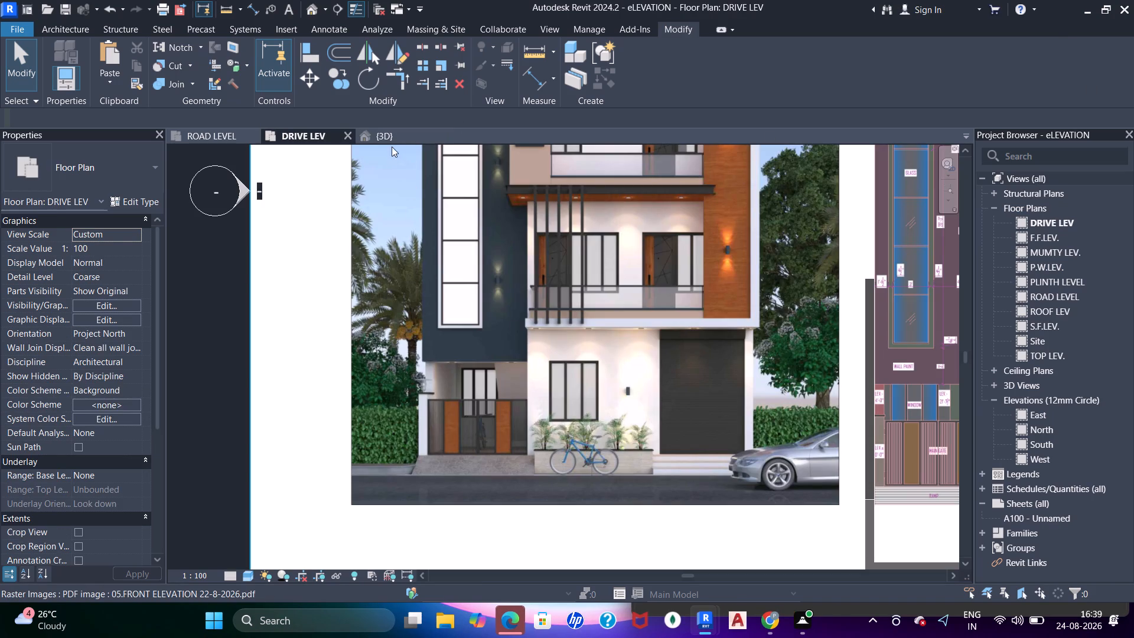
left_click(392, 138)
key("Escape")
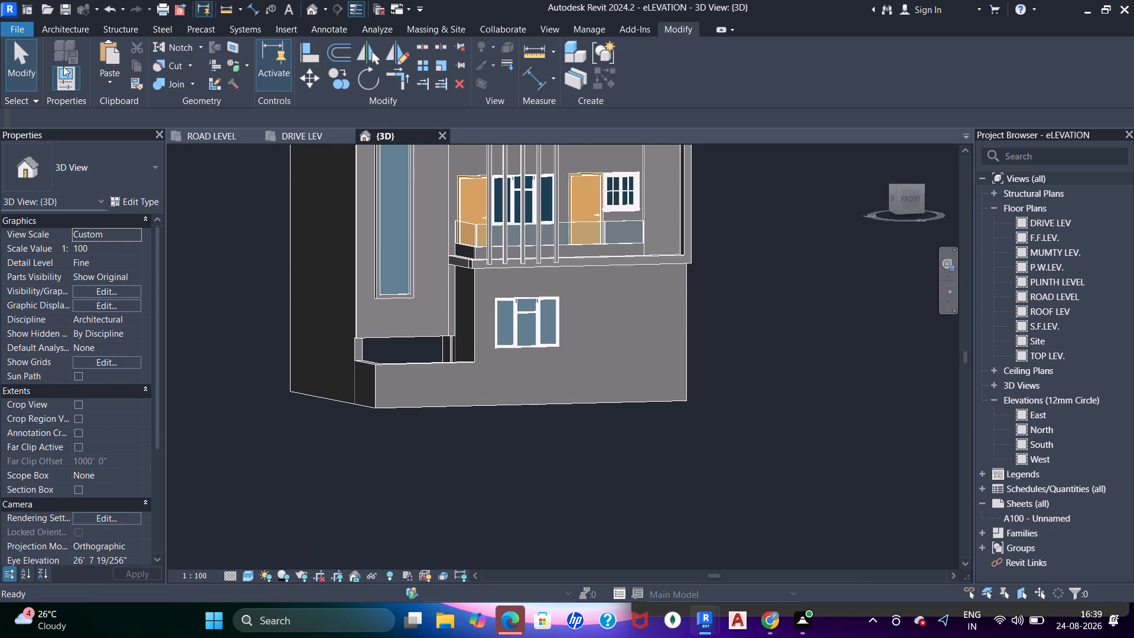
Start placing a component and browse for a family to load in the Gate folder of Documents > SHUBHAM CITY.
key("Escape")
key("Escape")
left_click(77, 32)
left_click(174, 64)
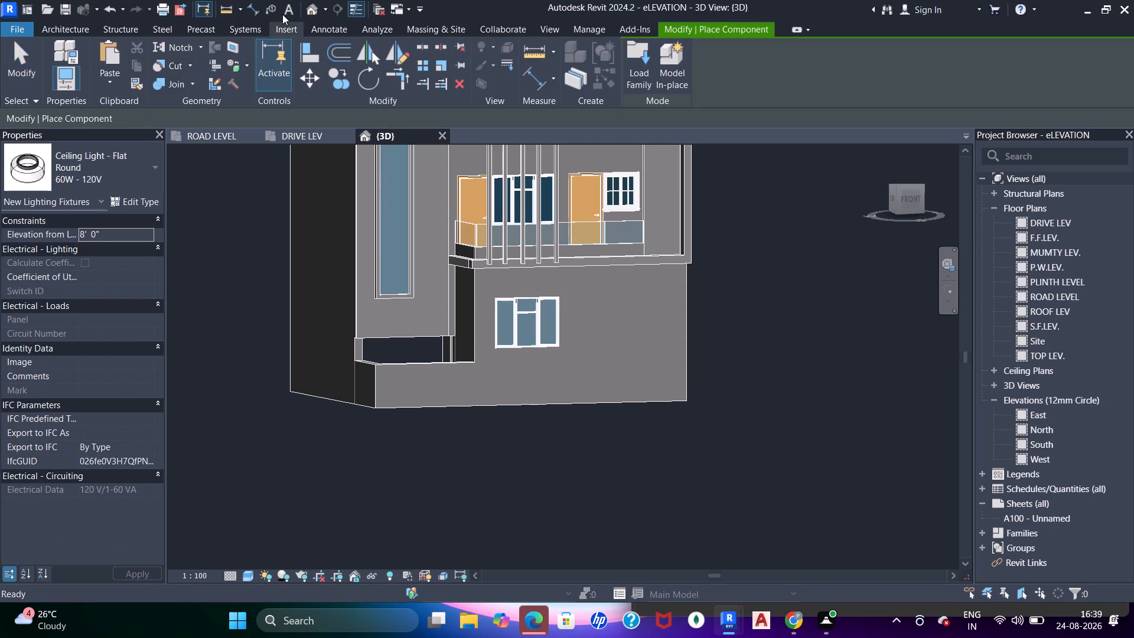
left_click(640, 61)
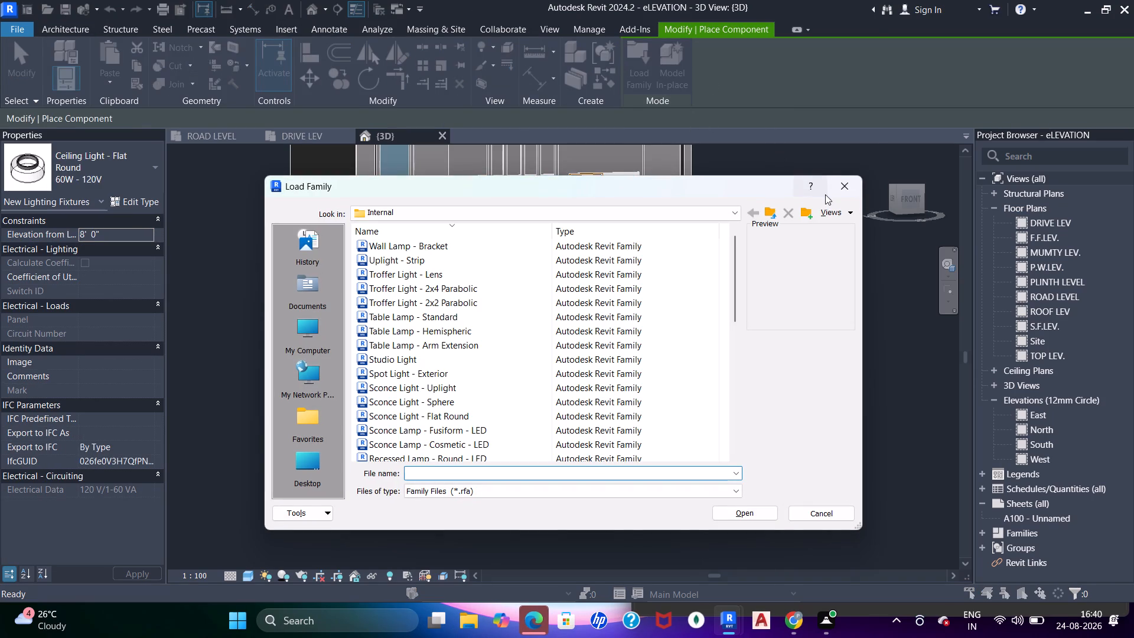
left_click(767, 208)
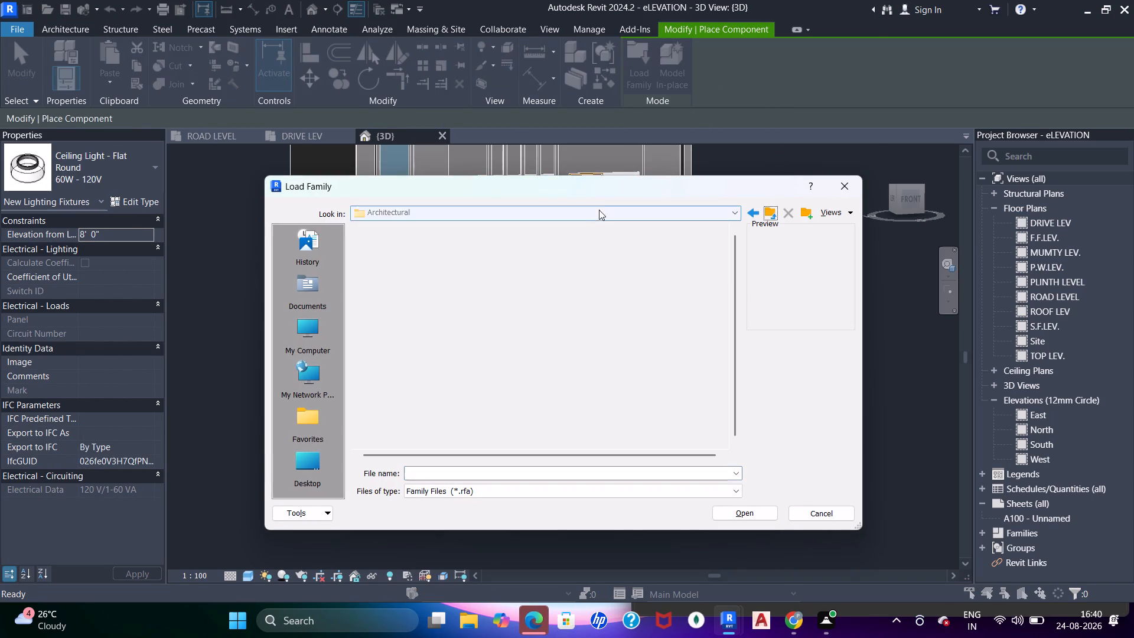
left_click(599, 210)
scroll(419, 304, "down", 5)
scroll(403, 364, "down", 4)
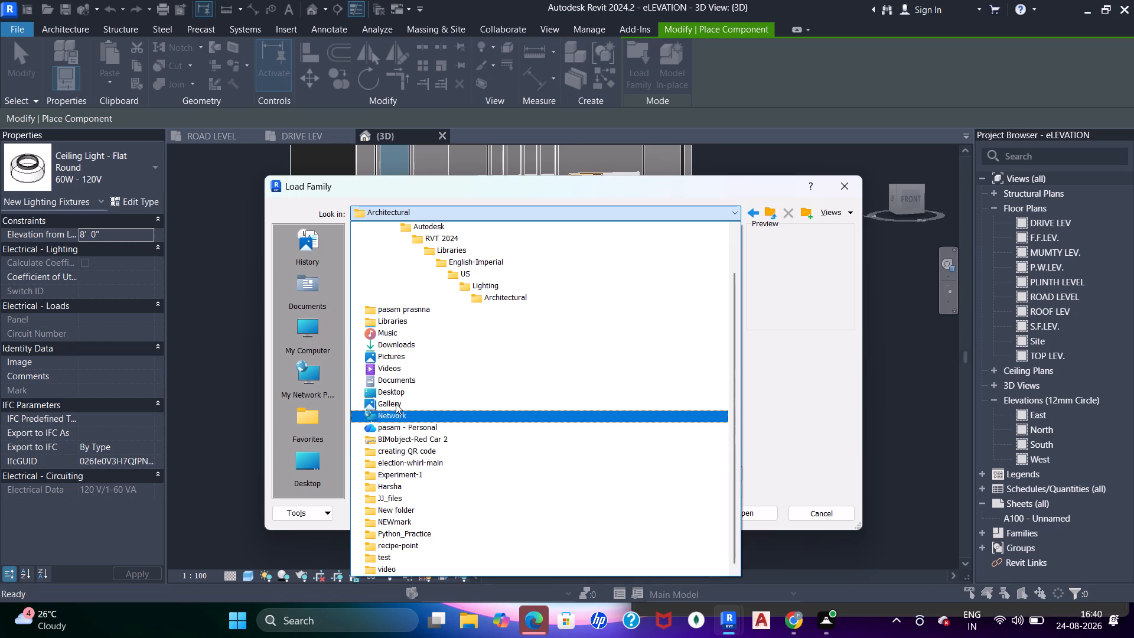
left_click(395, 384)
scroll(422, 352, "down", 5)
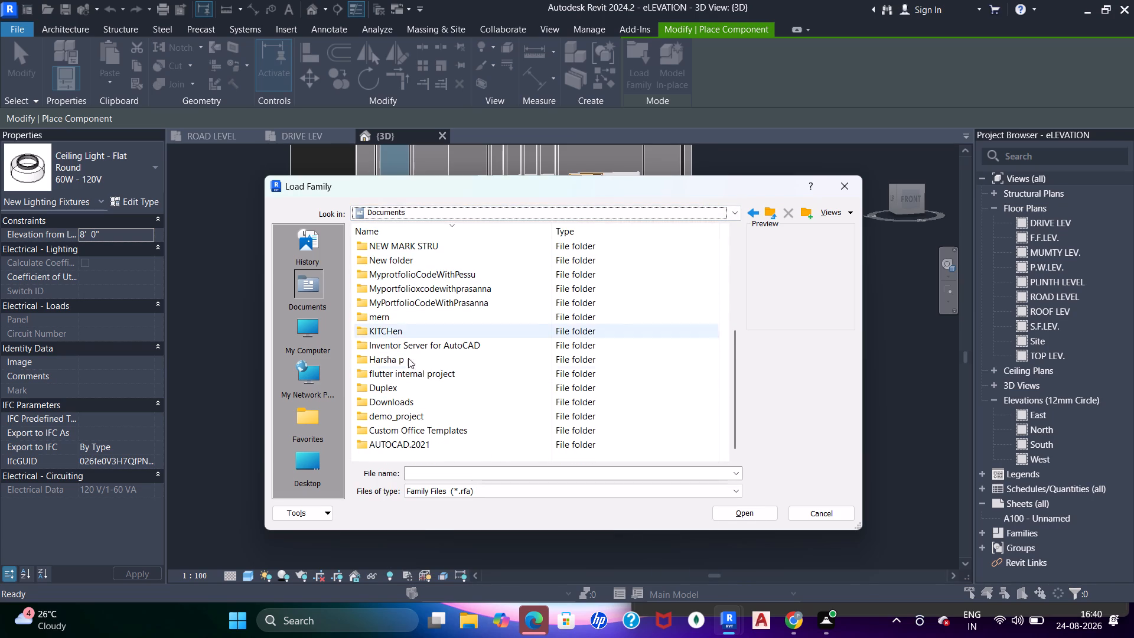
scroll(405, 350, "up", 2)
double_click(406, 302)
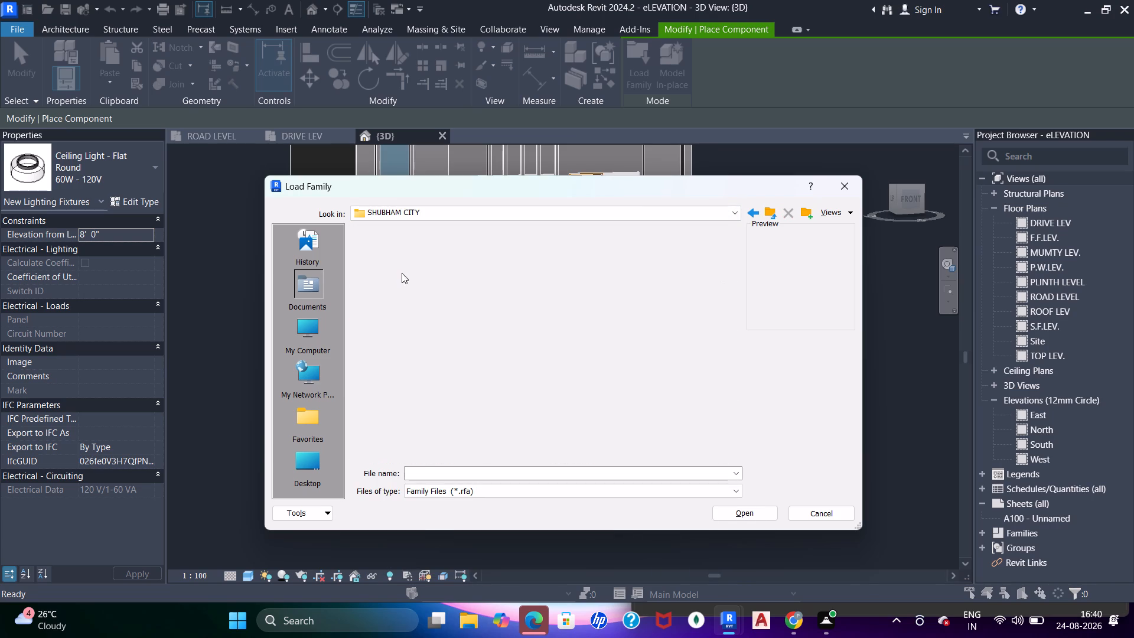
scroll(402, 396, "down", 4)
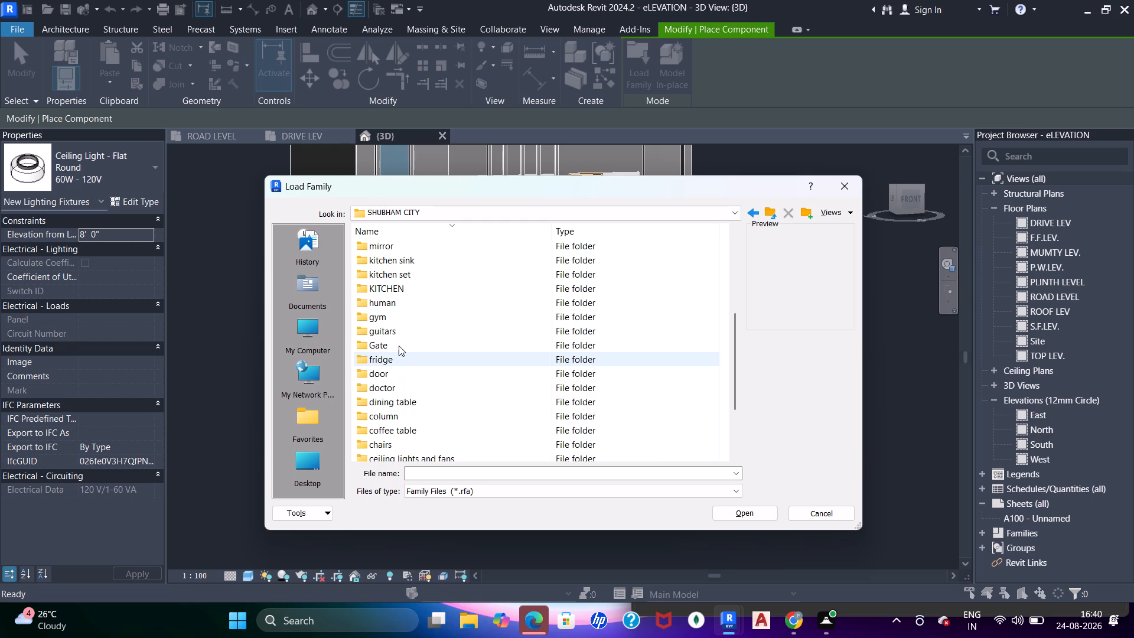
double_click(399, 346)
Examine the previews of the gate families in the Gate folder to find one suited to the entrance.
left_click(406, 252)
left_click(406, 266)
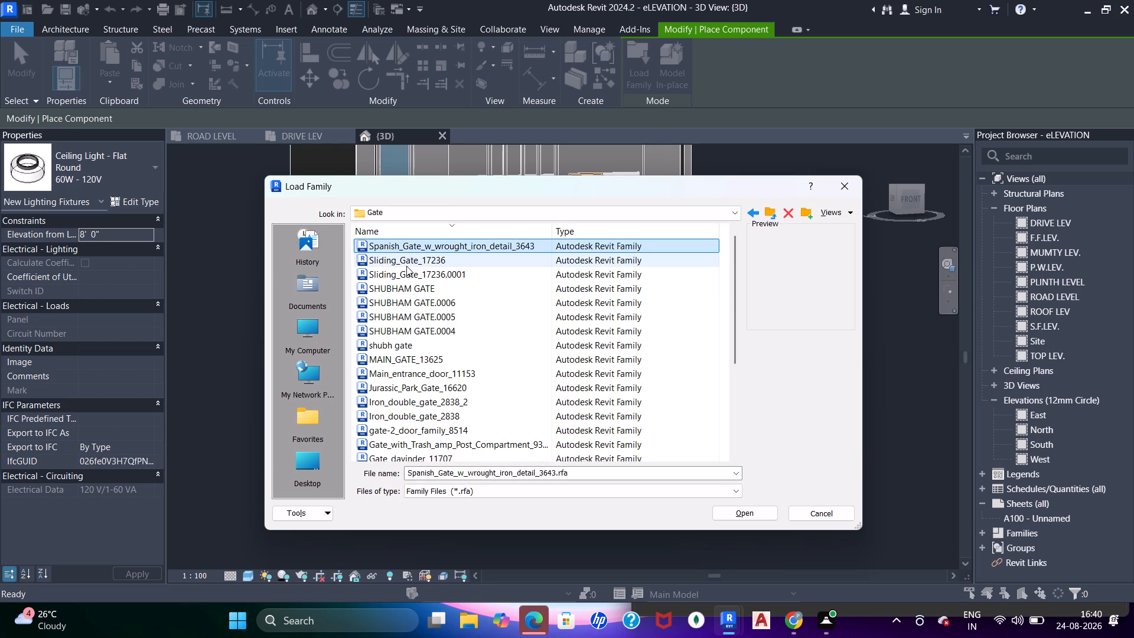
left_click(416, 280)
left_click(415, 291)
left_click(413, 307)
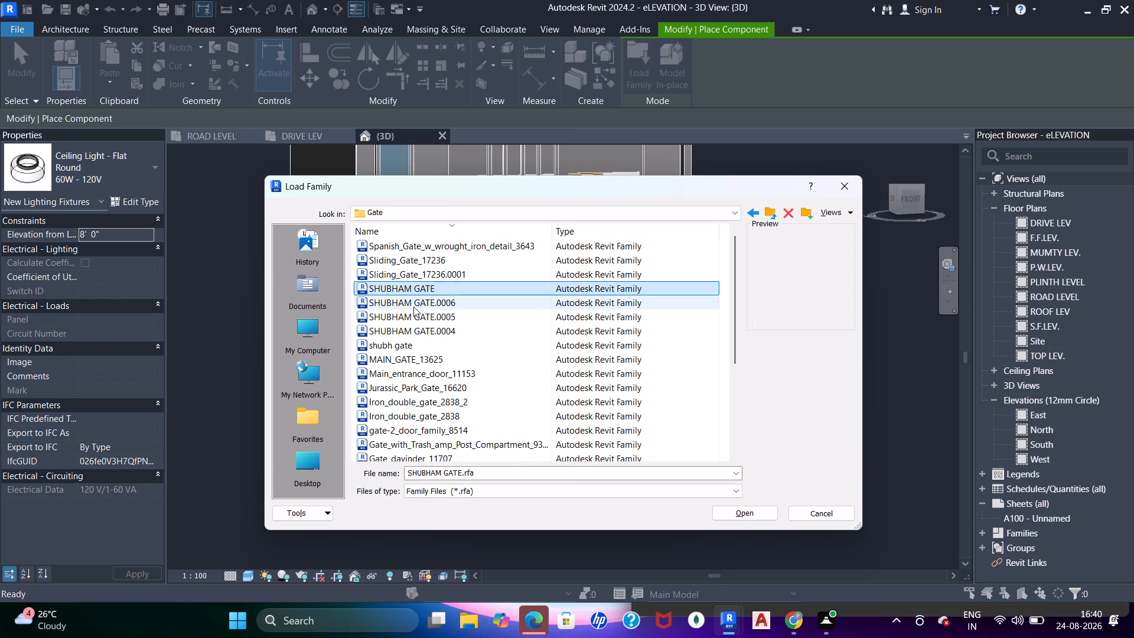
left_click(413, 315)
left_click(415, 336)
left_click(411, 346)
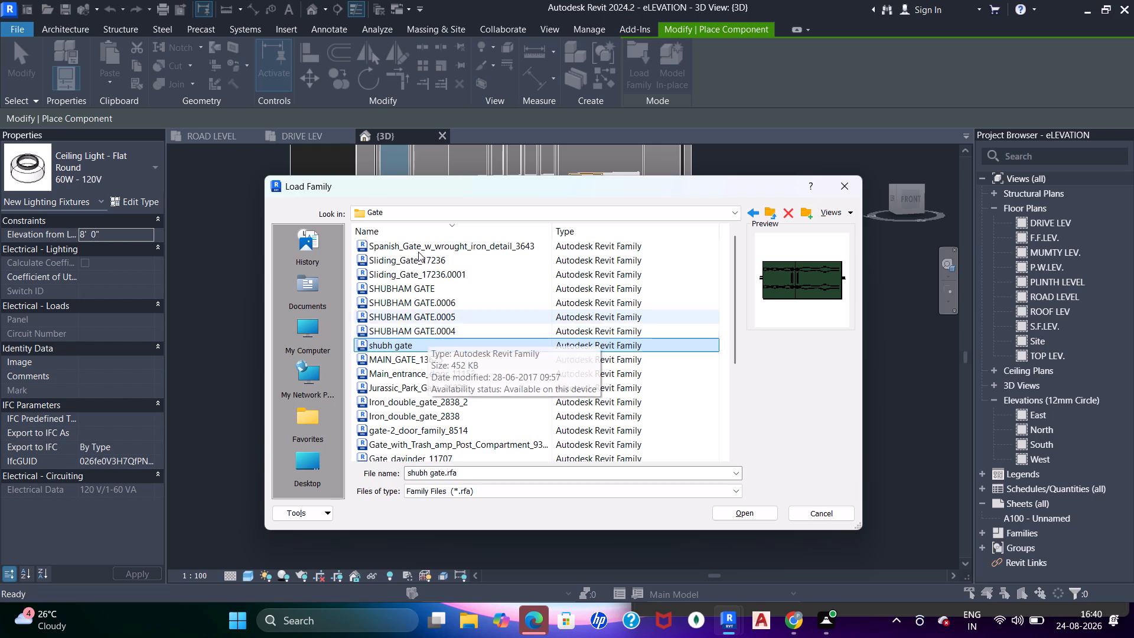
left_click(302, 140)
left_click(489, 357)
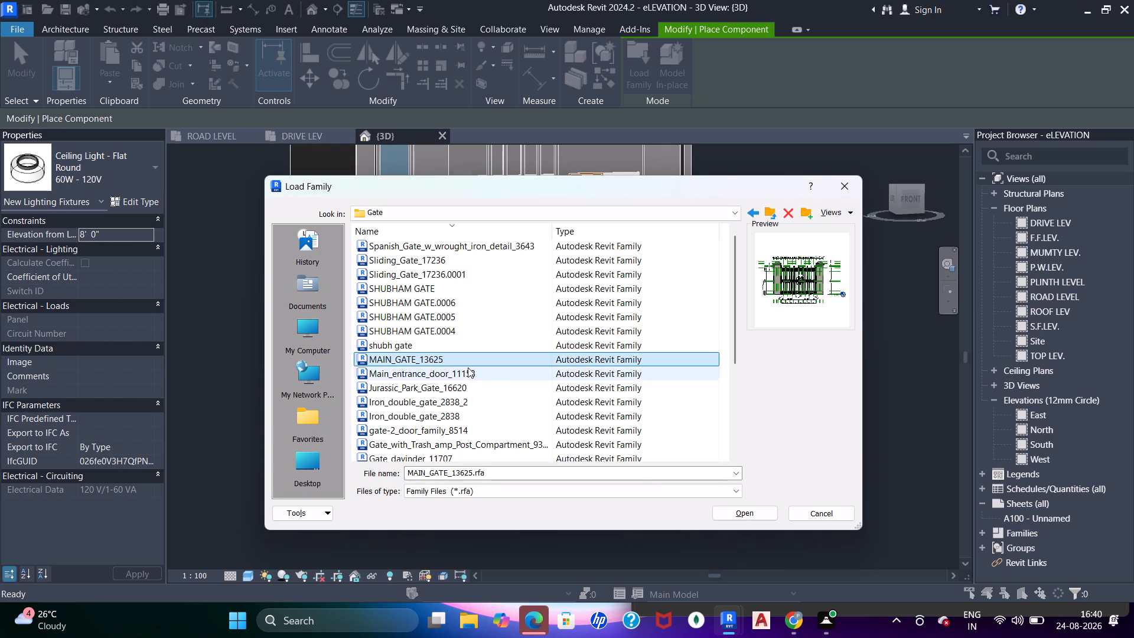
left_click(467, 369)
left_click(471, 382)
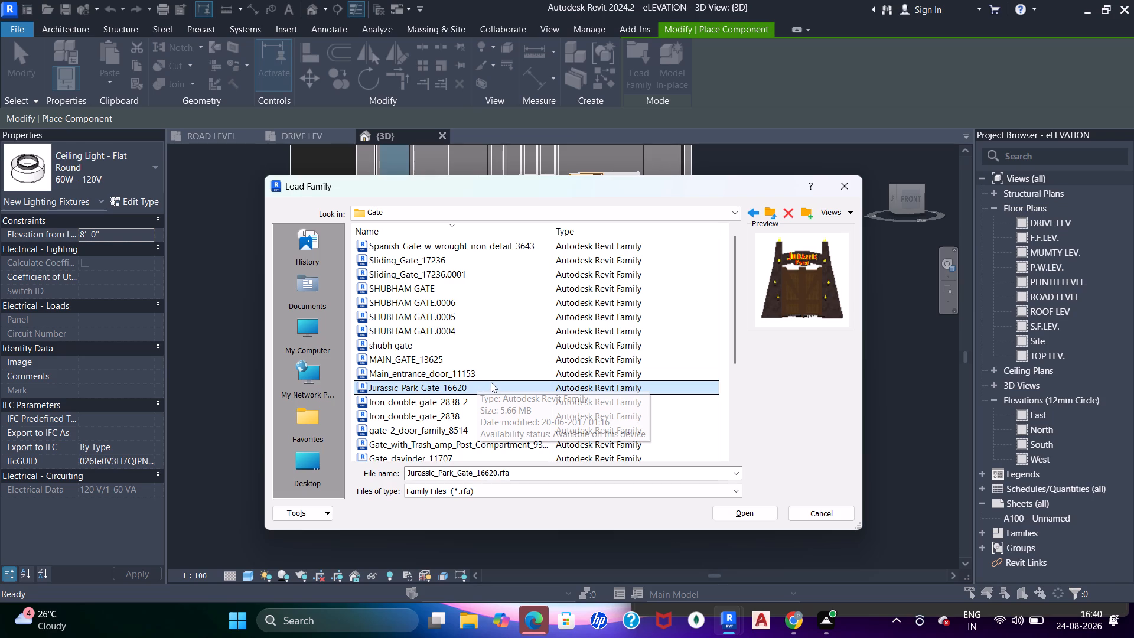
left_click(450, 400)
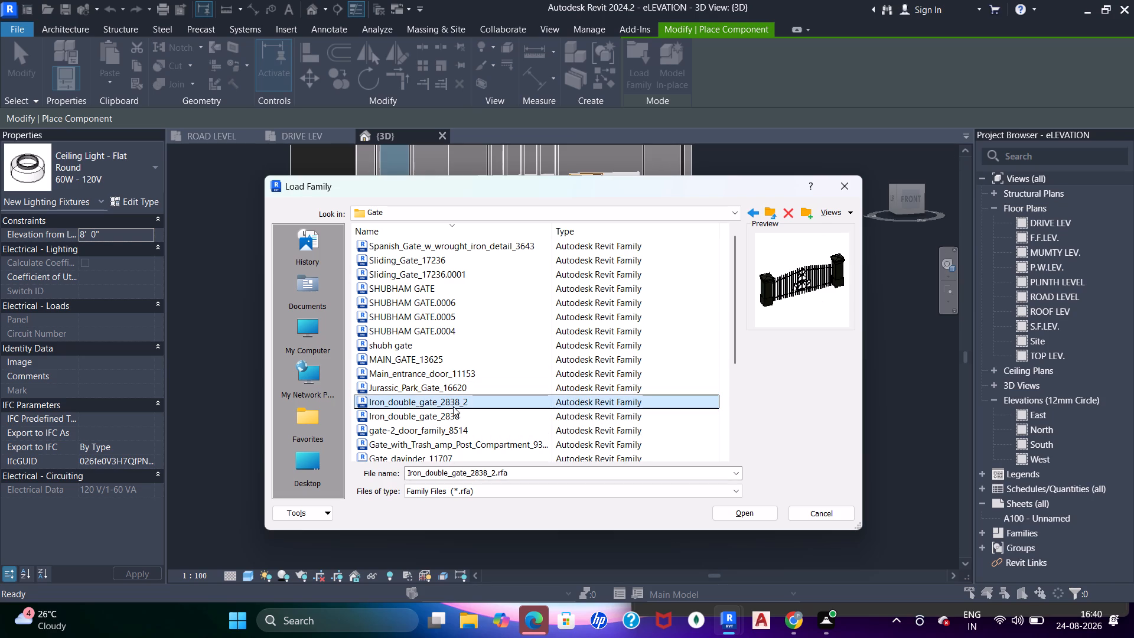
left_click(457, 418)
scroll(433, 418, "down", 2)
left_click(435, 344)
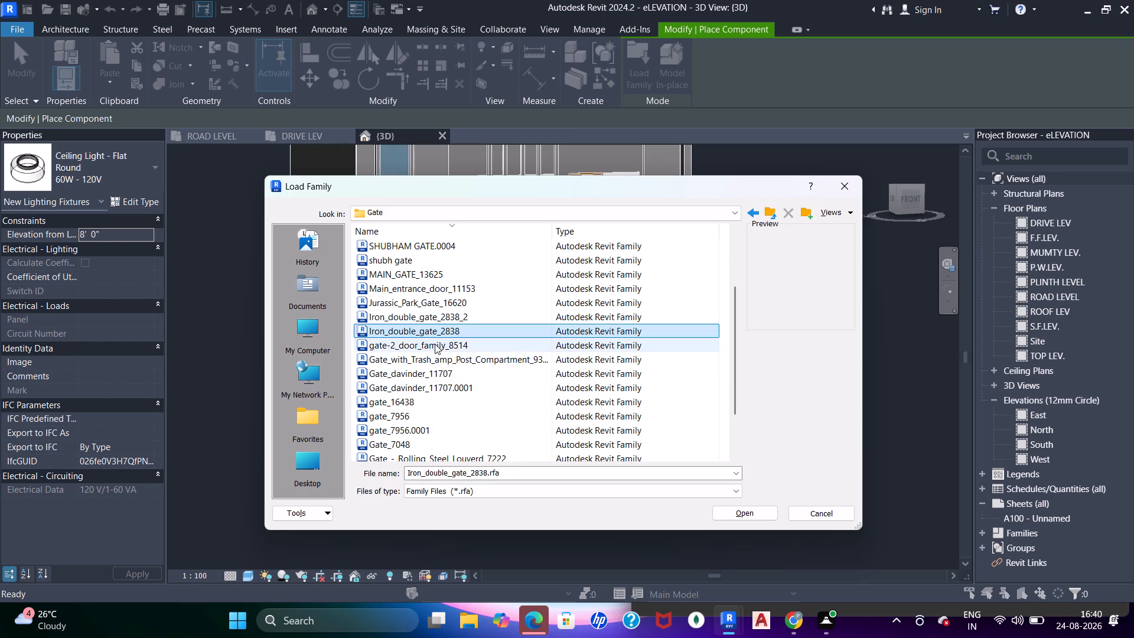
left_click(435, 356)
left_click(425, 370)
left_click(428, 384)
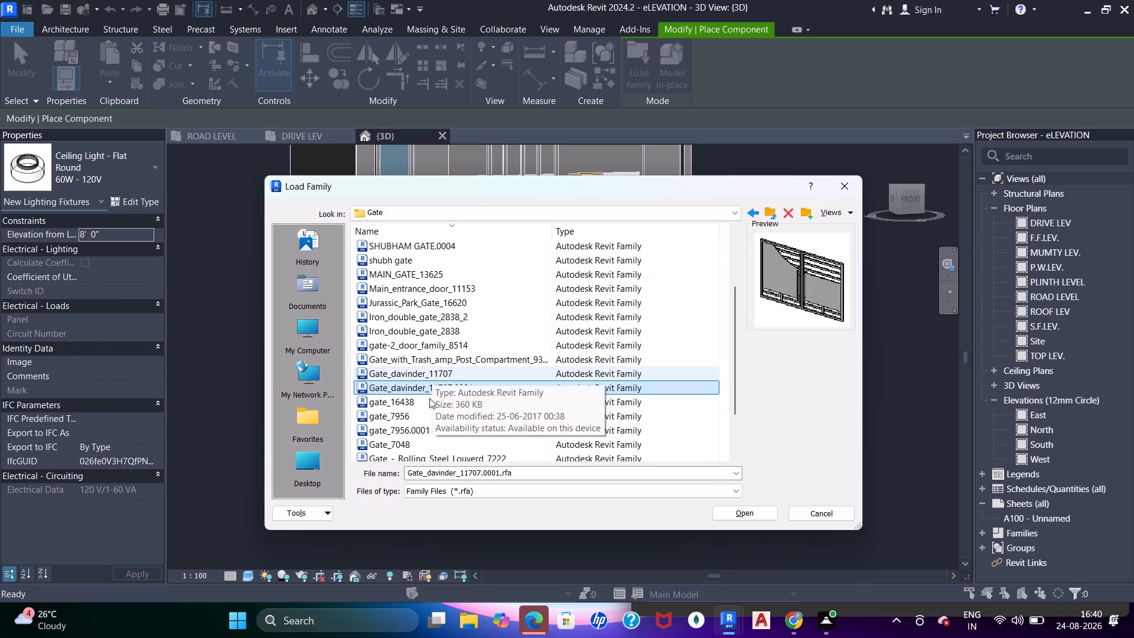
left_click(418, 401)
left_click(406, 422)
left_click(405, 431)
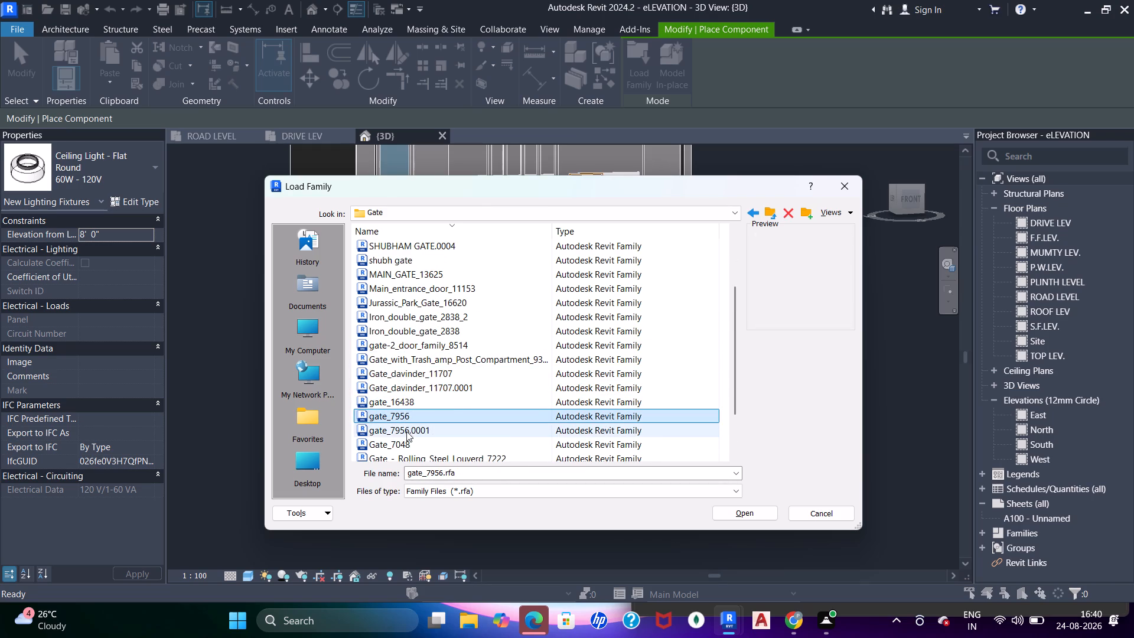
scroll(406, 431, "down", 3)
left_click(423, 387)
left_click(422, 409)
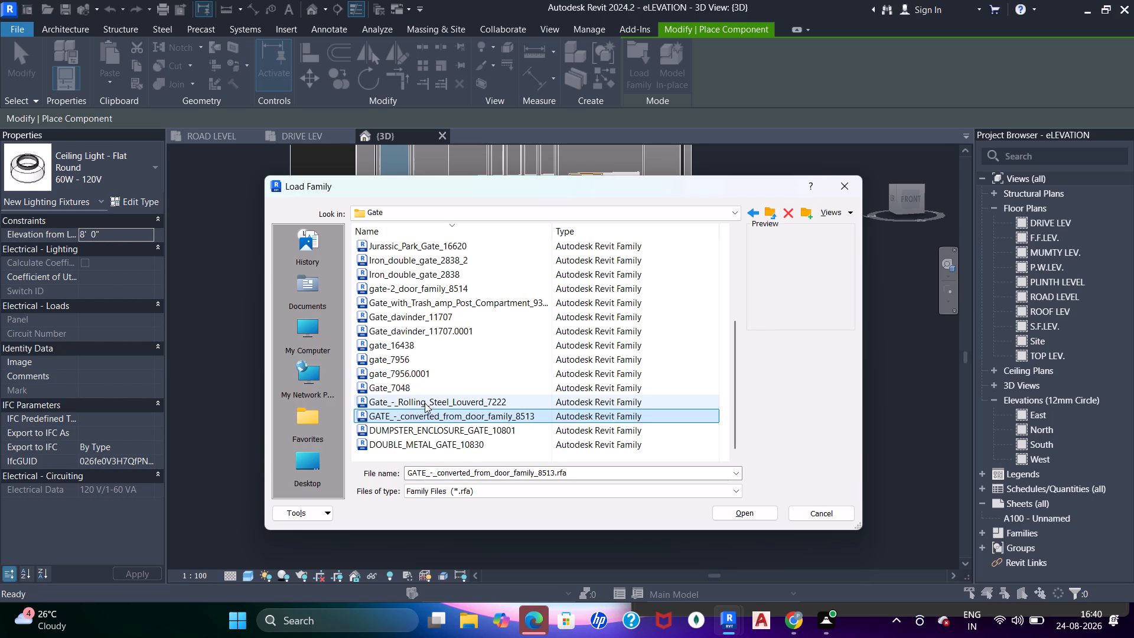
left_click(425, 401)
left_click(428, 420)
left_click(424, 437)
left_click(434, 421)
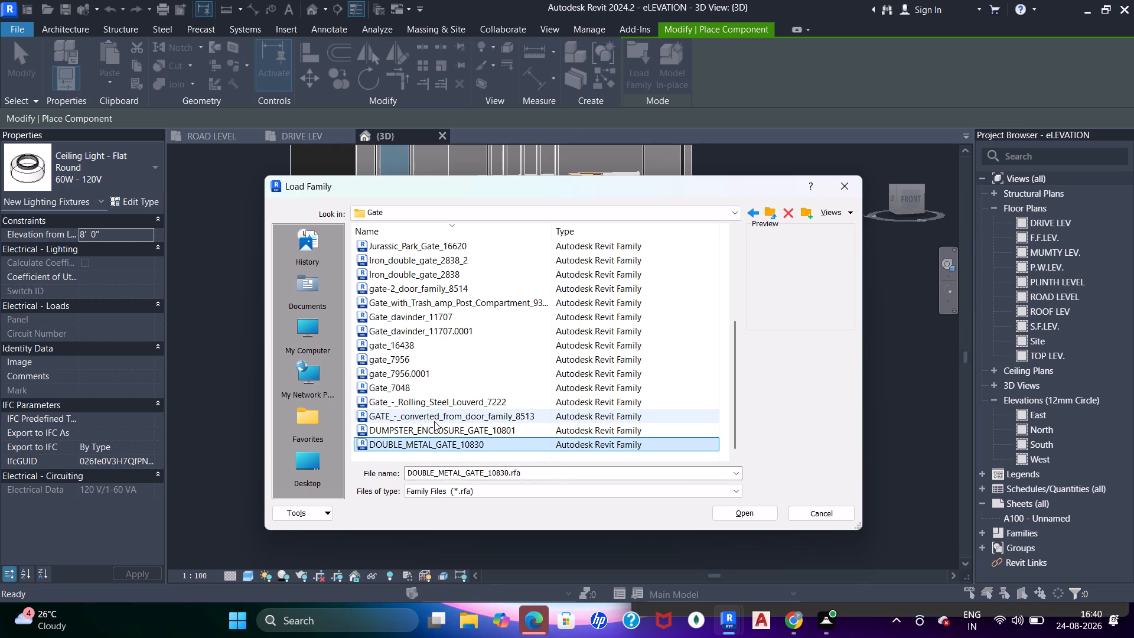
scroll(441, 293, "up", 8)
Load the Sliding_Gate_17236 family into the project.
left_click(403, 261)
left_click(416, 271)
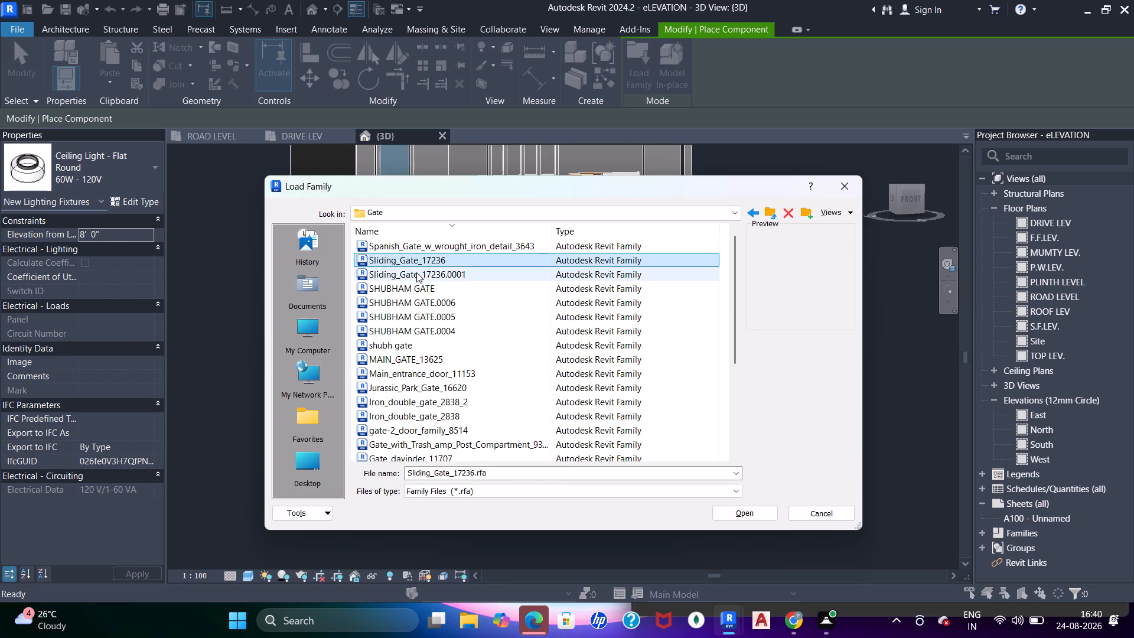
left_click(423, 258)
double_click(423, 259)
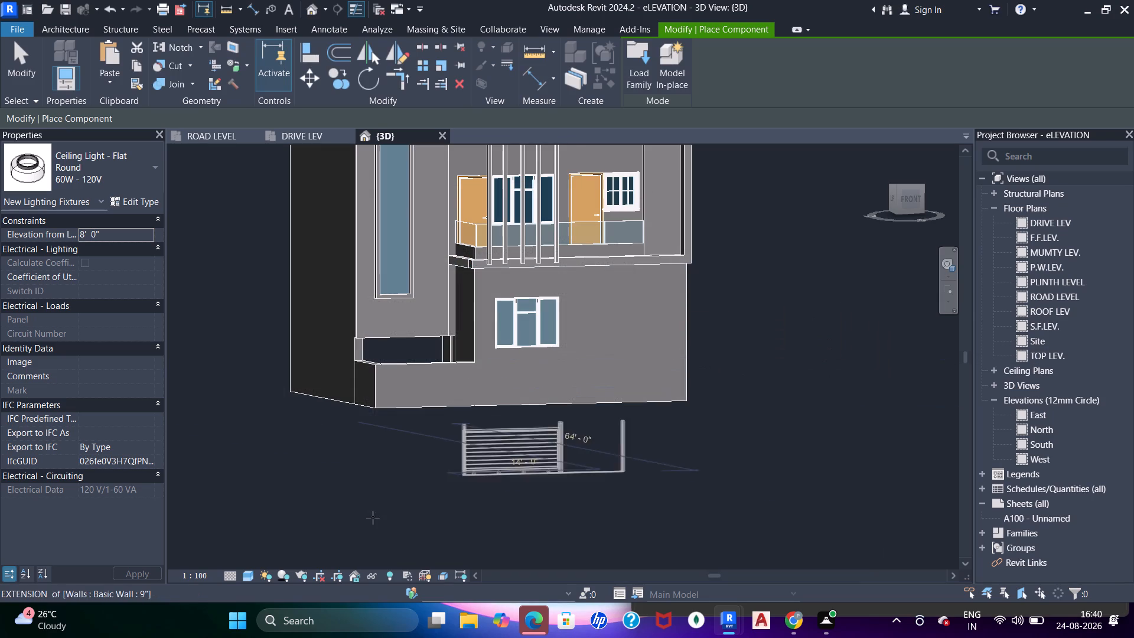
Place one sliding gate at the entrance corner beside the low front wall.
scroll(396, 471, "up", 1, "shift")
middle_click_drag(396, 471, 393, 529, "shift")
scroll(406, 388, "up", 3)
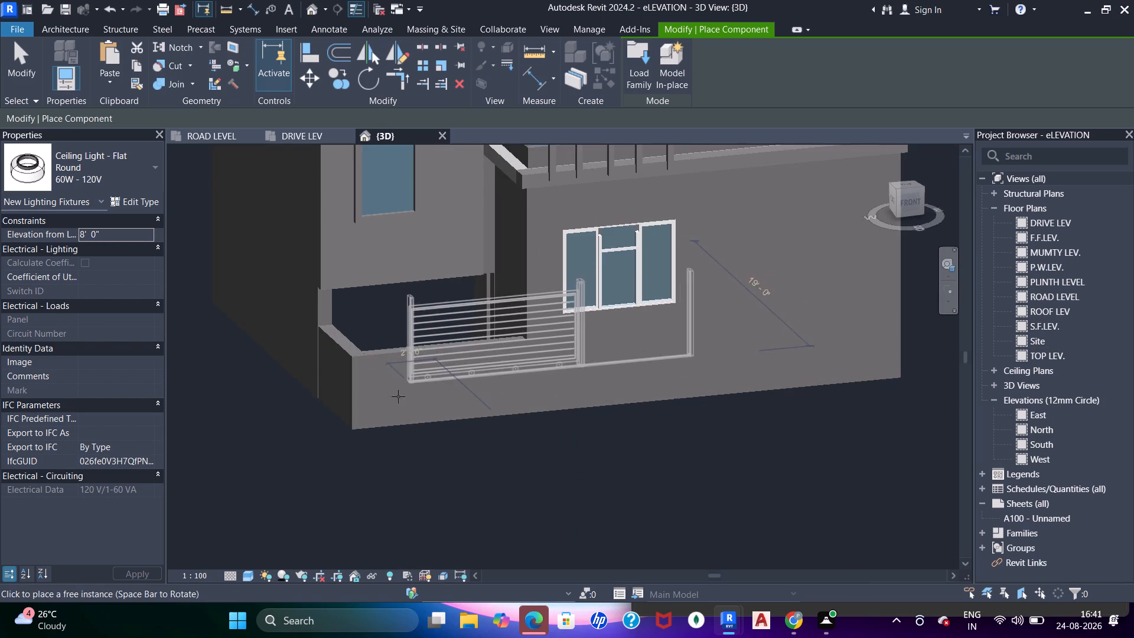
left_click(370, 411)
key("Escape")
key("Escape")
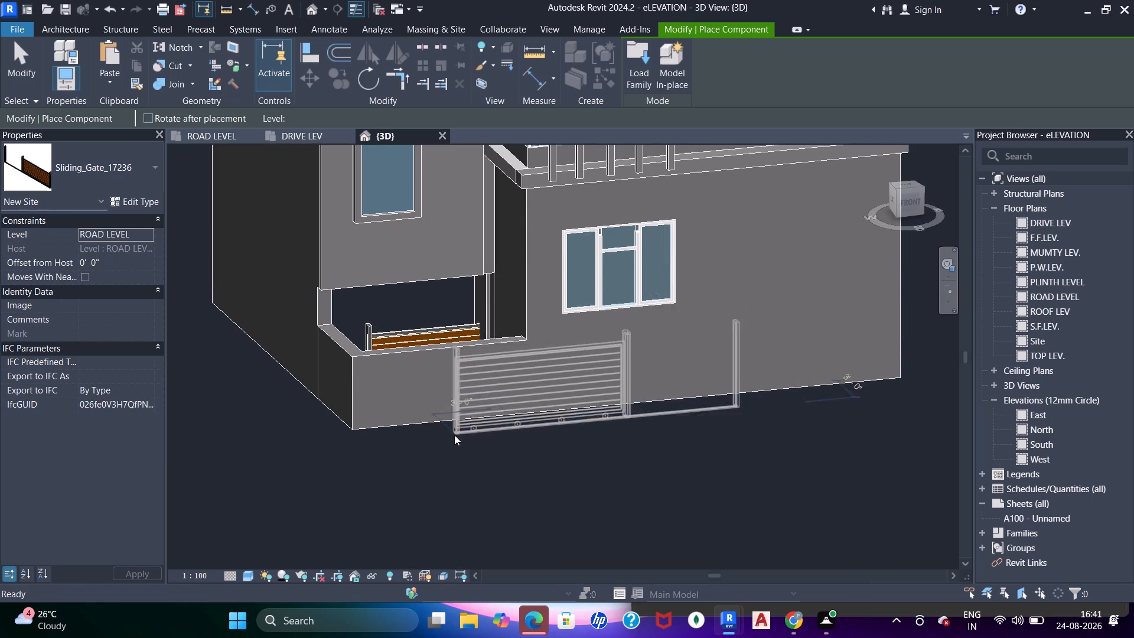
Align the sliding gate with the outer face of the low front wall.
scroll(455, 431, "down", 3)
middle_click_drag(463, 437, 520, 479, "shift")
key("a")
key("a")
key("a")
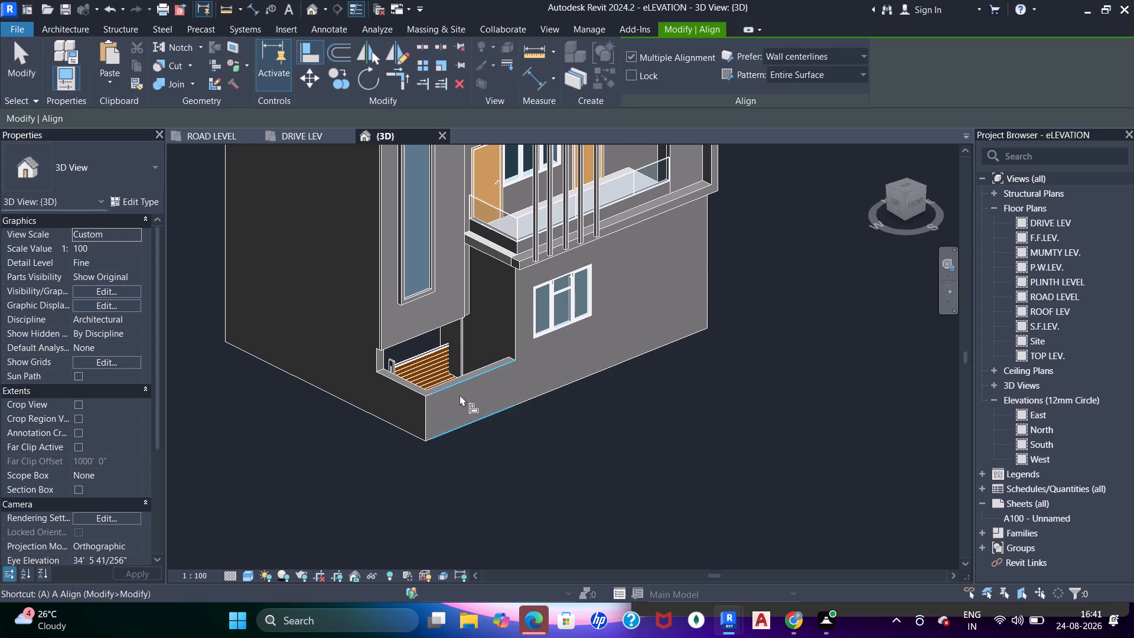
left_click_drag(460, 395, 447, 387)
left_click(431, 366)
key("Escape")
middle_click_drag(506, 429, 638, 448, "shift")
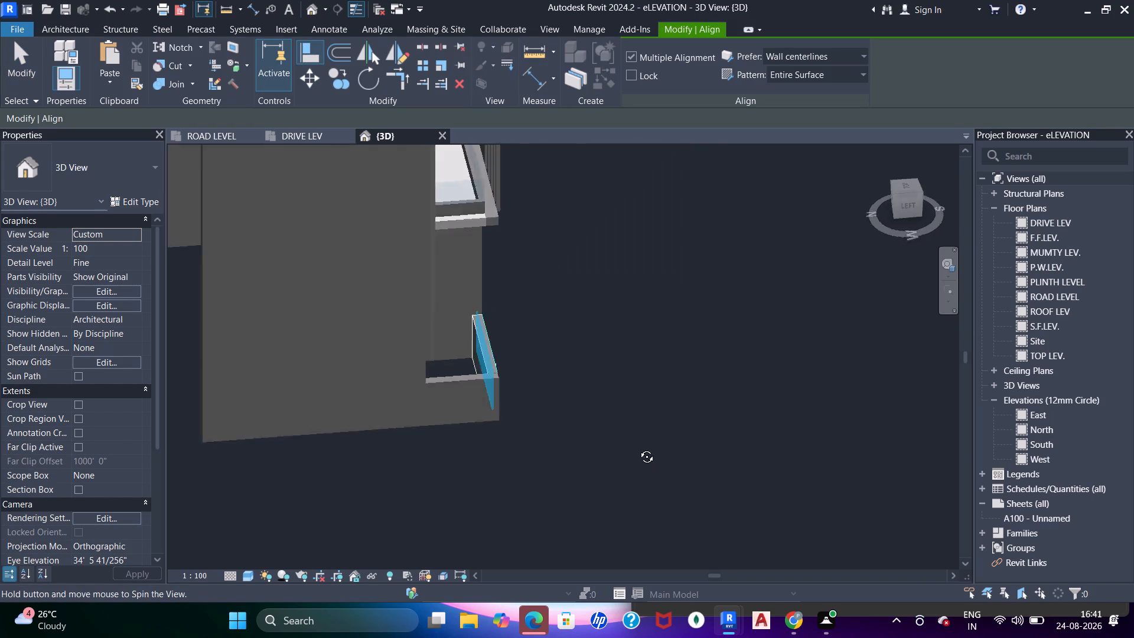
middle_click_drag(638, 448, 499, 435, "shift")
key("Escape")
scroll(455, 425, "up", 3)
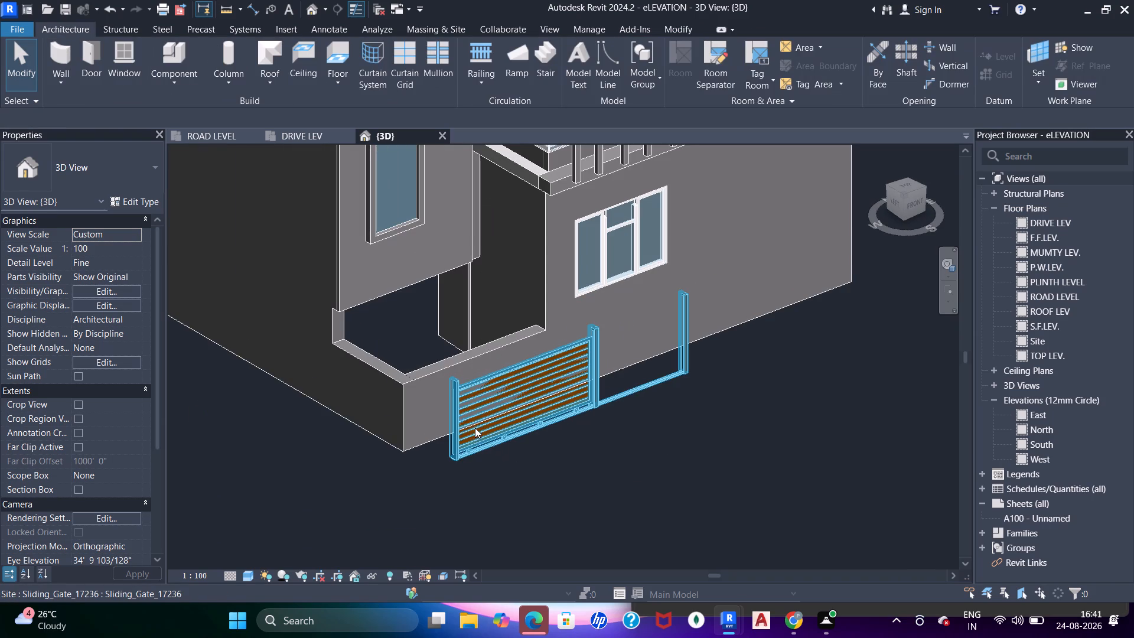
key("Escape")
Align the base of the sliding gate with the bottom edge of the boundary wall at the corner.
key("a")
key("a")
key("a")
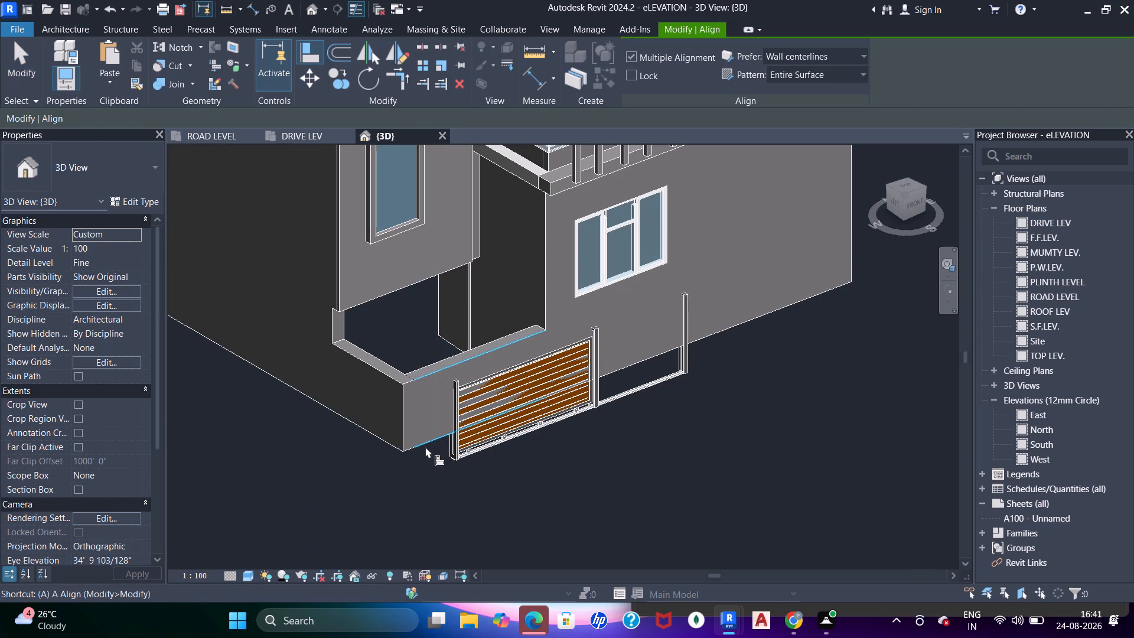
key("Tab")
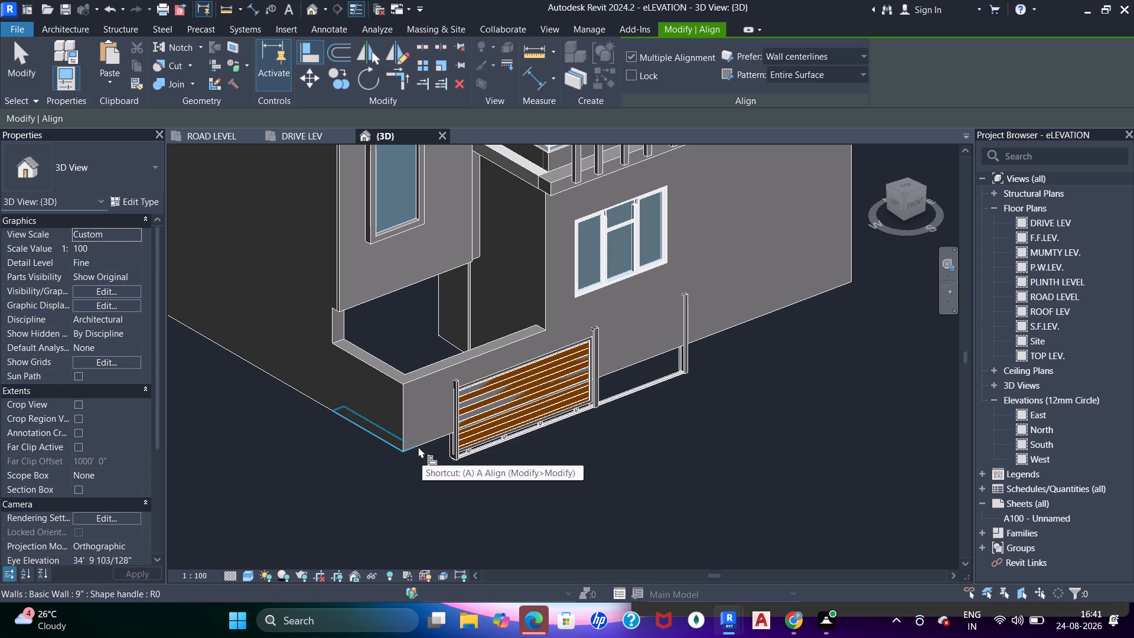
left_click(418, 447)
scroll(471, 456, "up", 5)
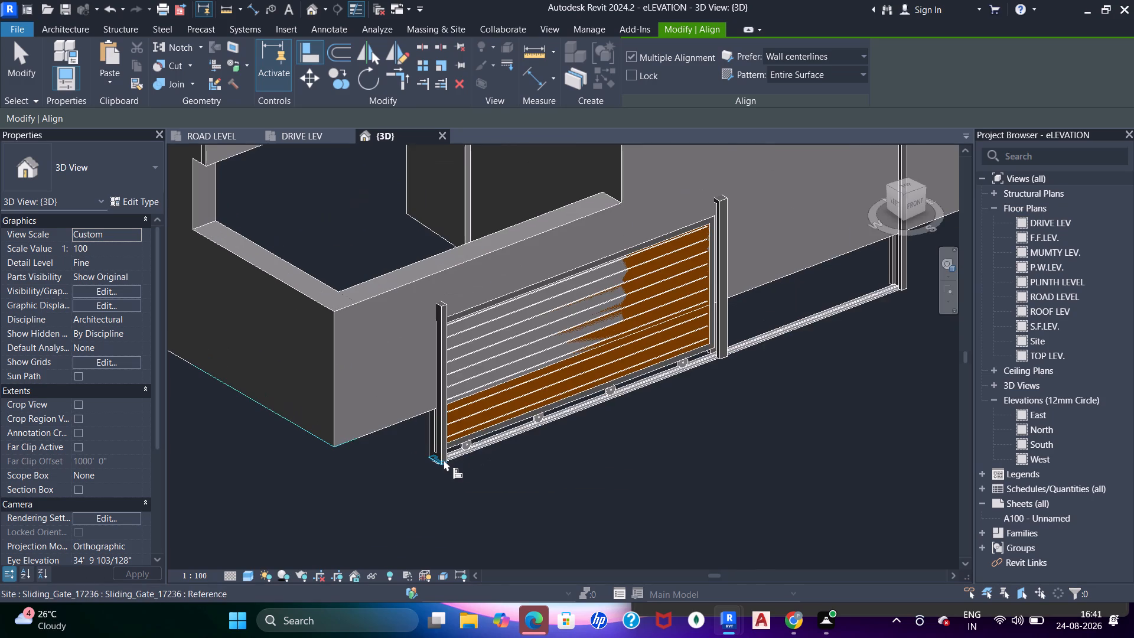
left_click(454, 461)
key("Escape")
scroll(453, 460, "down", 5)
middle_click_drag(437, 457, 475, 503)
key("Escape")
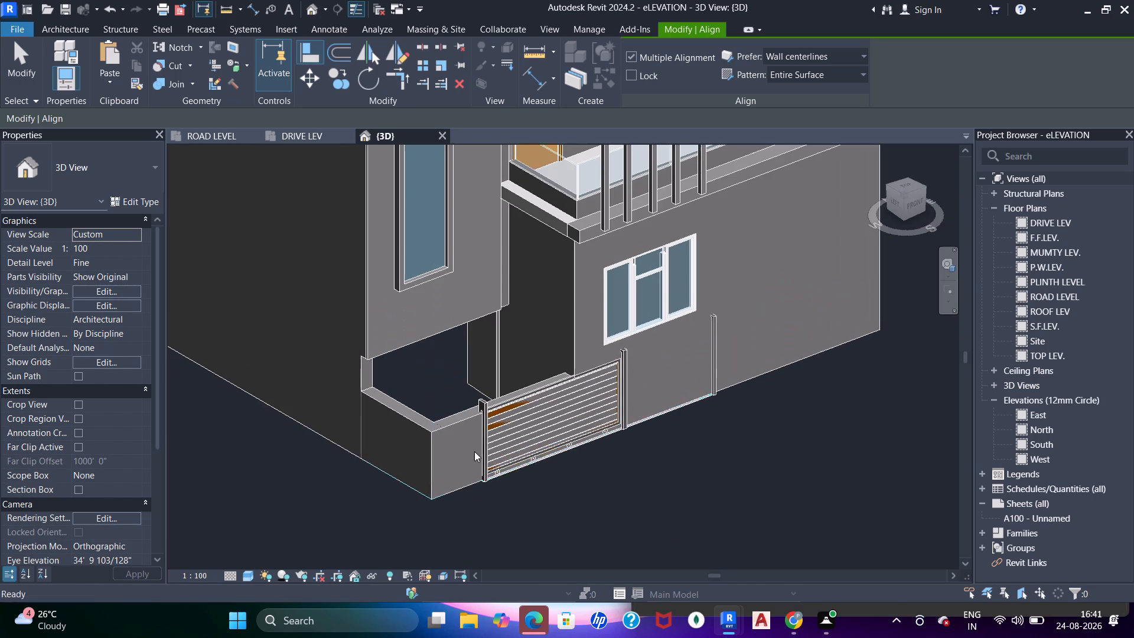
Nudge the sliding gate along the low front wall until its end post sits at the outer wall corner.
left_click(487, 448)
scroll(489, 448, "up", 2)
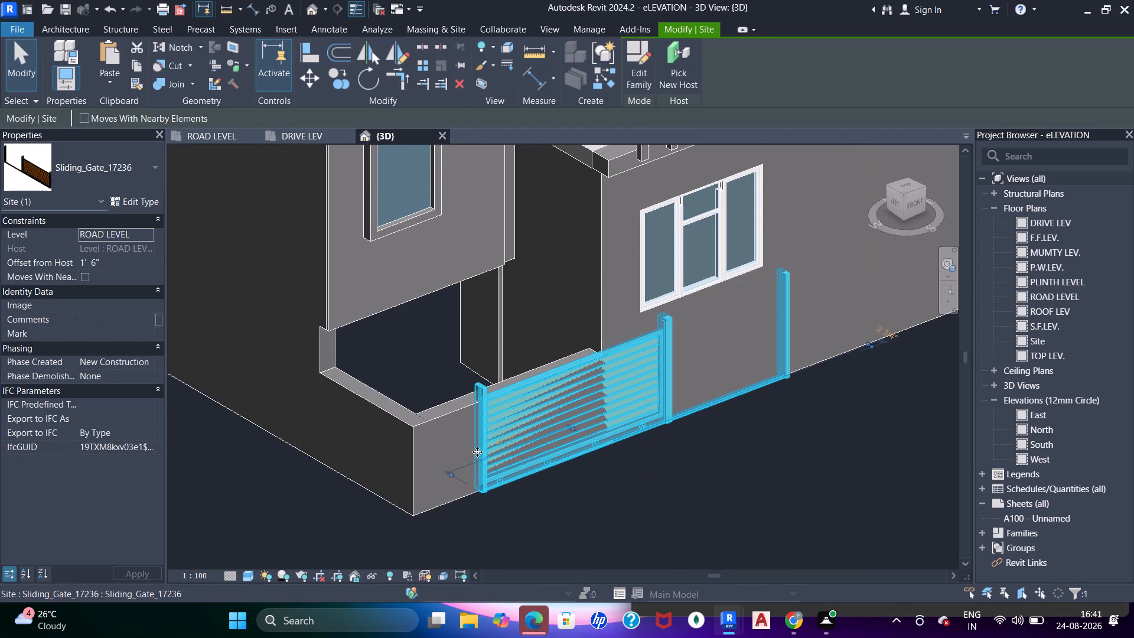
middle_click_drag(493, 451, 542, 474)
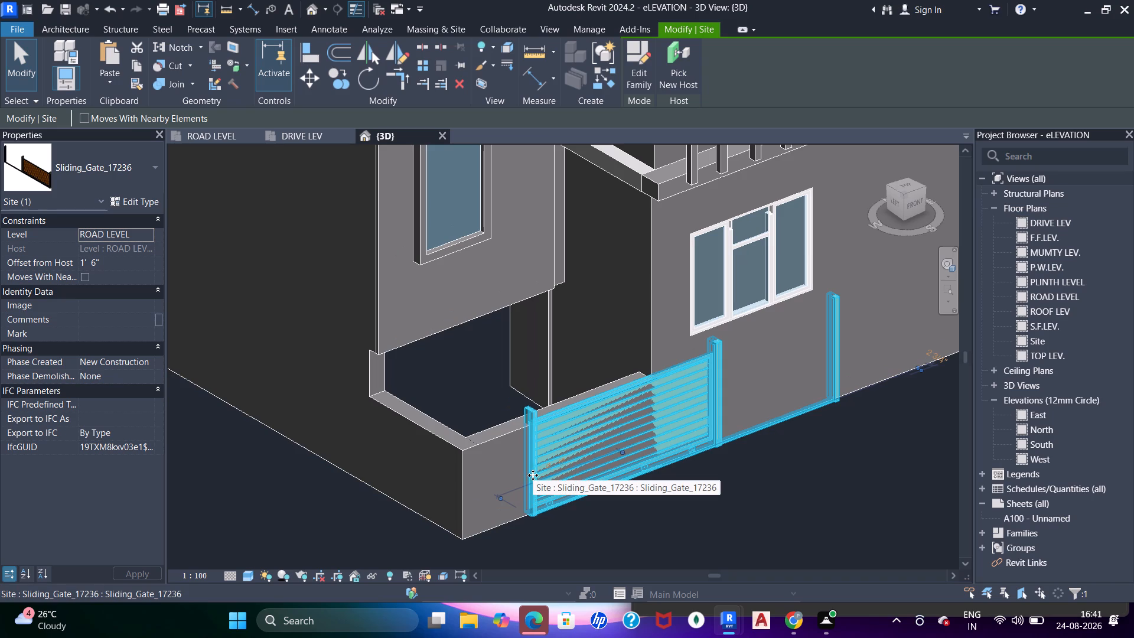
key("Left")
key("Left")
key("Left")
key("Left")
key("Left")
key("Left")
key("Left")
key("Left")
key("Left")
key("Left")
key("Left")
key("Left")
key("Left")
key("Left")
key("Left")
key("Left")
key("Left")
key("Left")
key("Left")
key("Left")
key("Left")
key("Left")
key("Left")
key("Left")
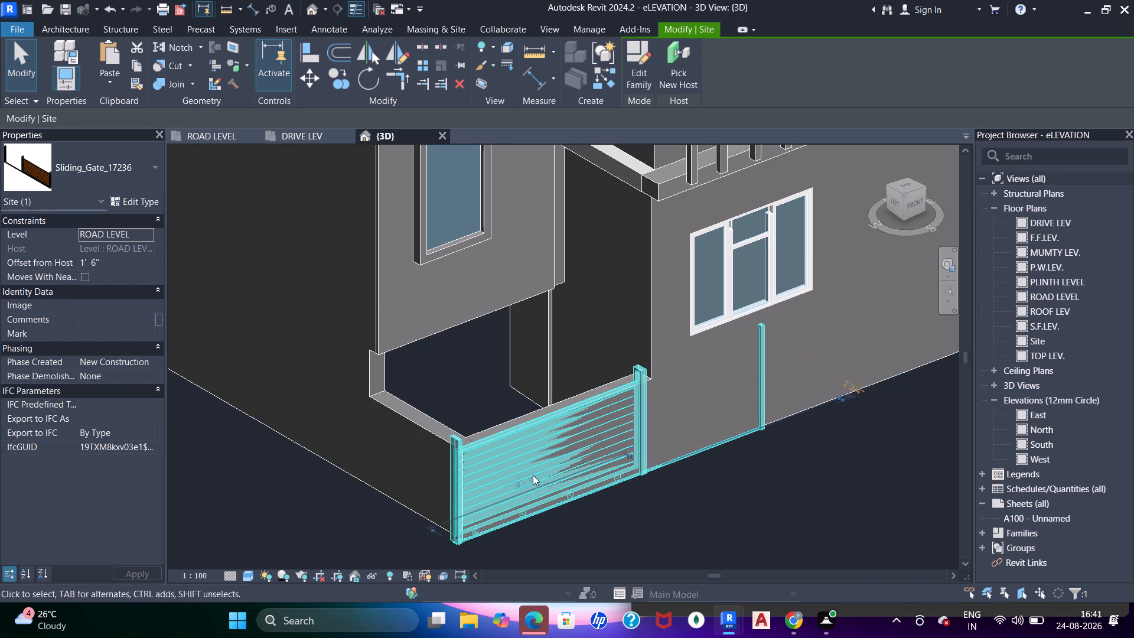
key("Right")
key("Right")
key("Right")
key("Right")
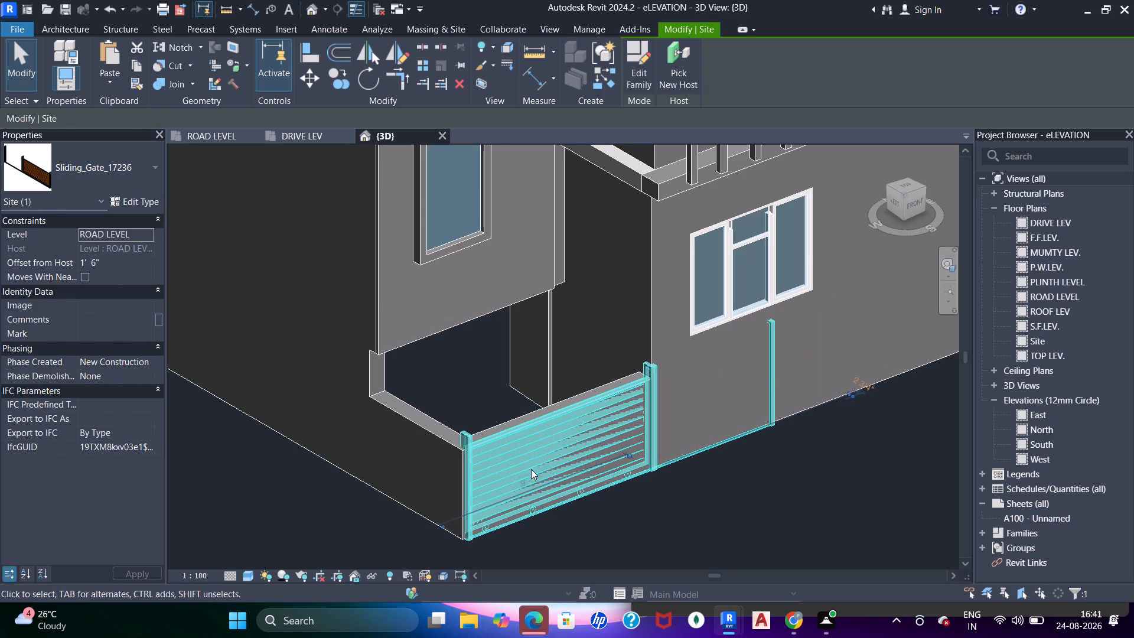
Set the sliding gate type's width to 5' 0".
middle_click_drag(526, 475, 490, 413, "shift")
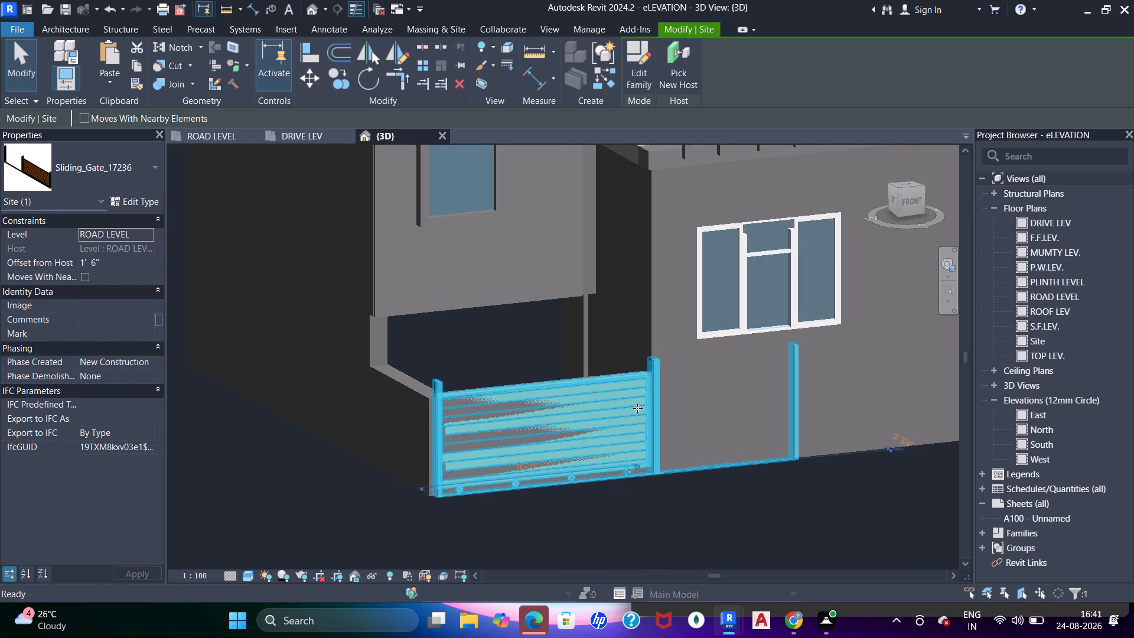
left_click(135, 199)
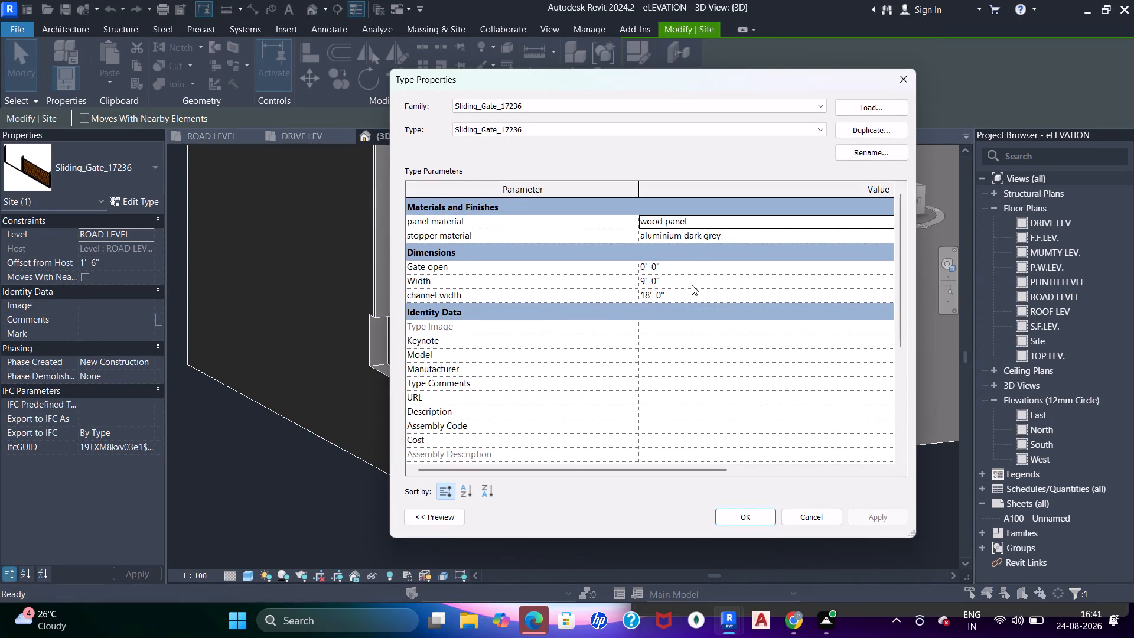
left_click(692, 285)
type("5'")
key("Return")
left_click(740, 516)
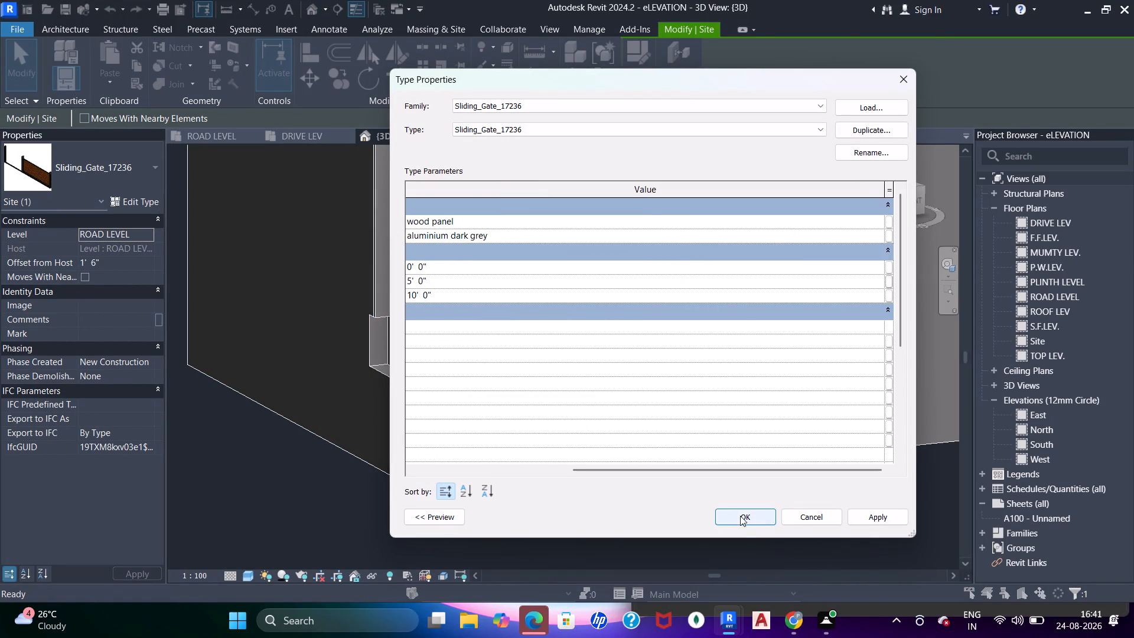
key("Escape")
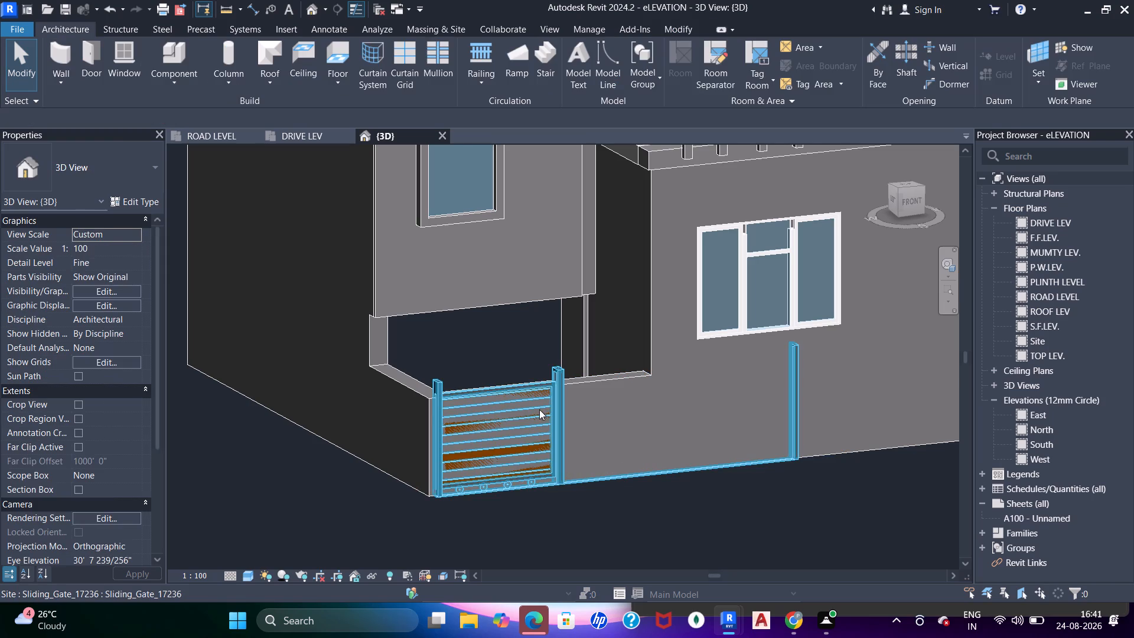
Open the sliding gate family for editing and nudge the detached far stopper post along the track toward the gate panel.
left_click(541, 411)
double_click(488, 424)
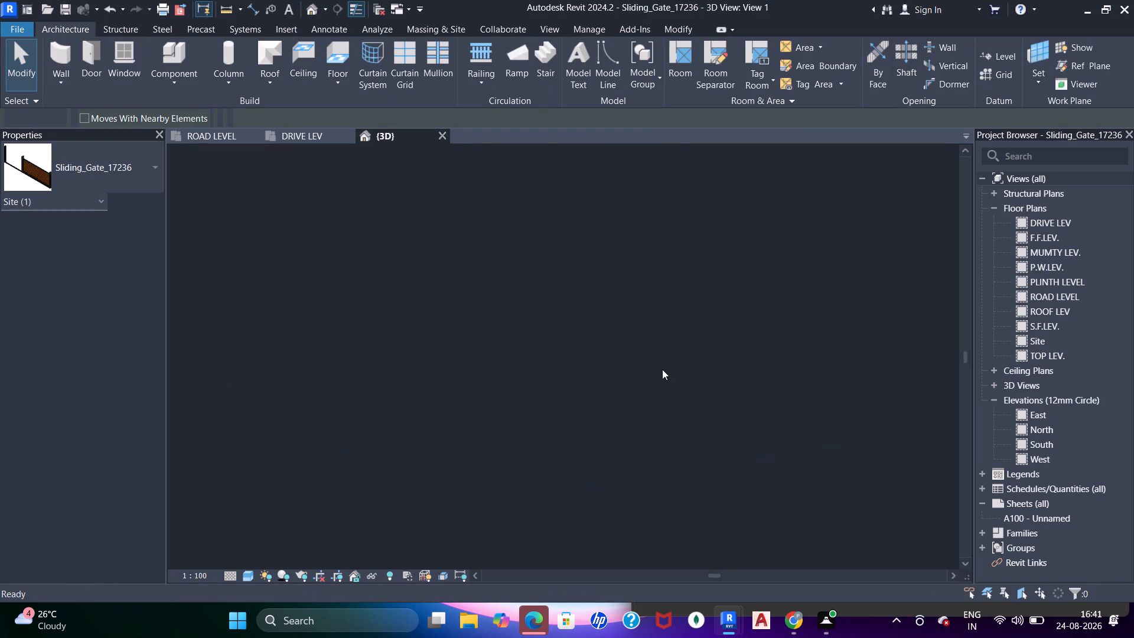
middle_click_drag(866, 517, 773, 506)
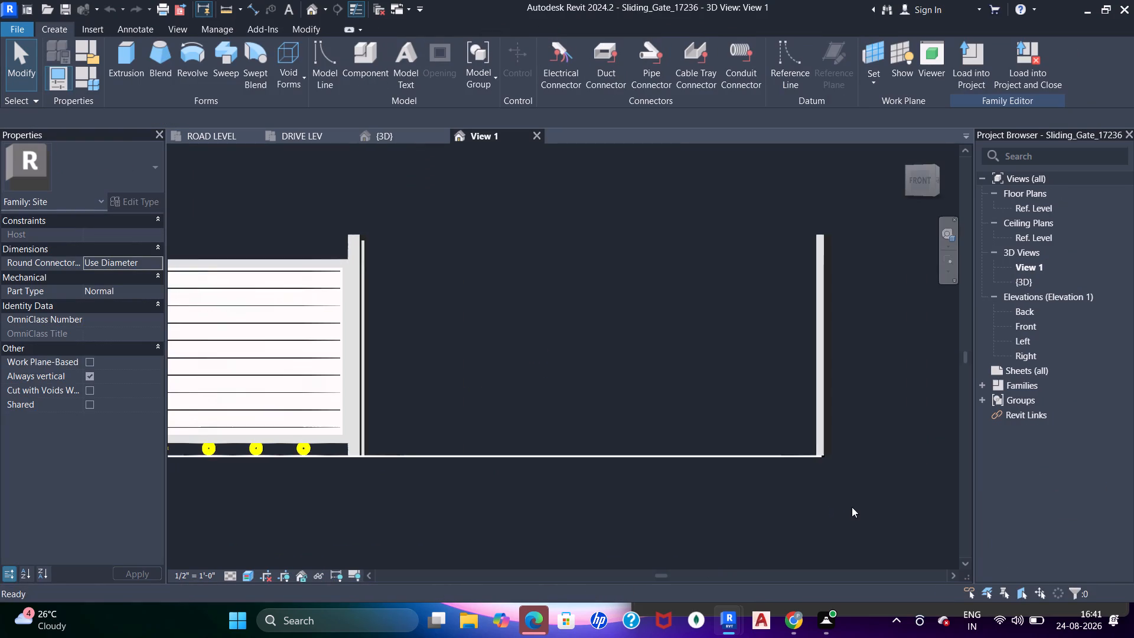
left_click_drag(866, 513, 721, 227)
key("Escape")
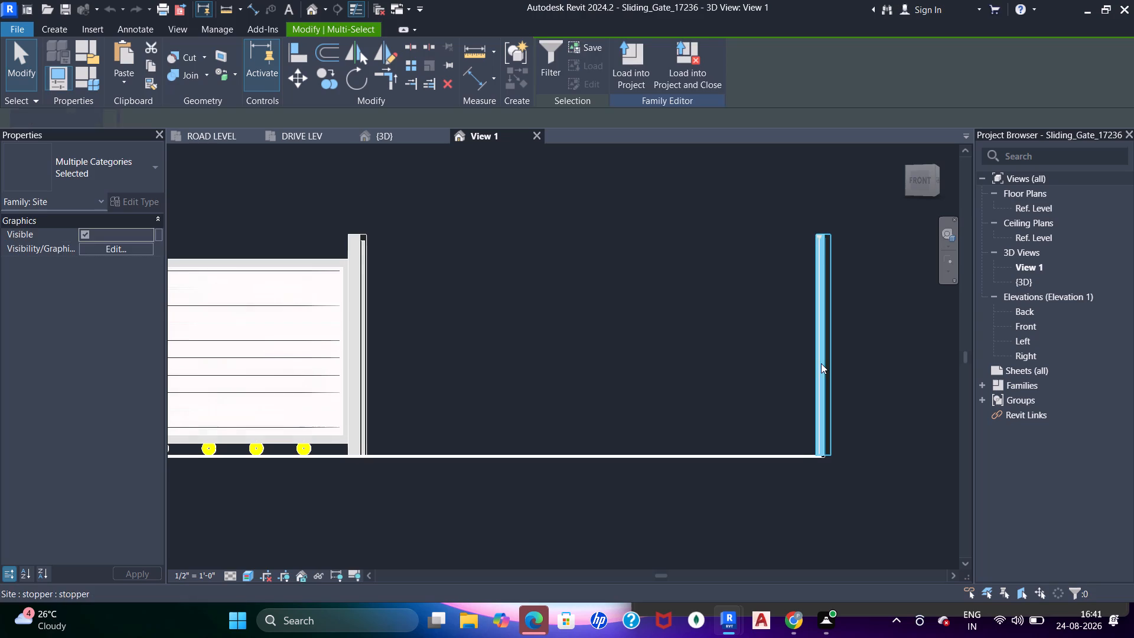
key("Escape")
left_click(823, 363)
key("Left")
key("Left")
key("Left")
key("Left")
key("Left")
key("Left")
key("Left")
key("Left")
key("Left")
key("Left")
key("Left")
key("Left")
key("Left")
key("Left")
key("Left")
key("Left")
key("Left")
key("Left")
key("Left")
key("Left")
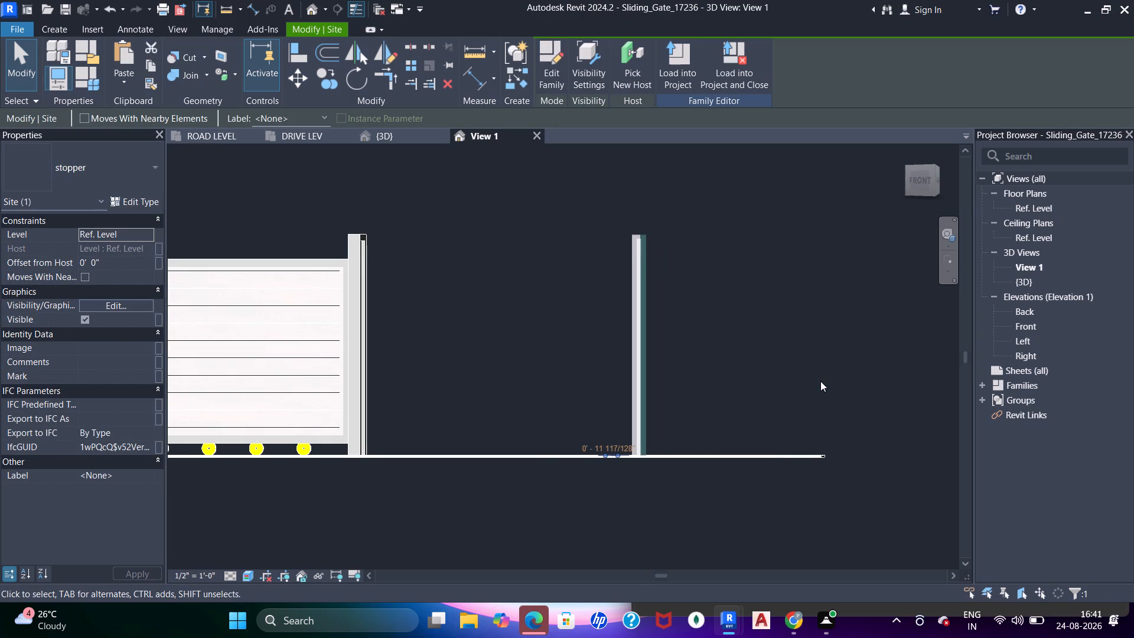
key("Left")
key("Left")
key("Left")
key("Left")
key("Left")
key("Left")
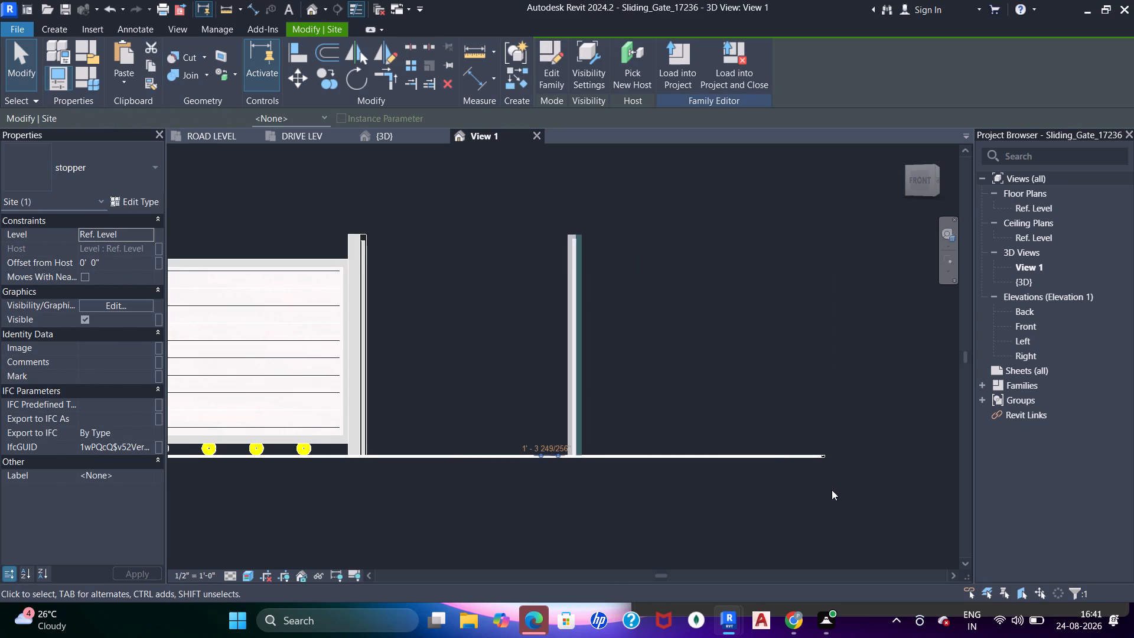
Shorten the gate's bottom track extrusion to about 9' 8" so it ends near the moved stopper post.
left_click_drag(830, 490, 737, 392)
left_click_drag(827, 453, 666, 453)
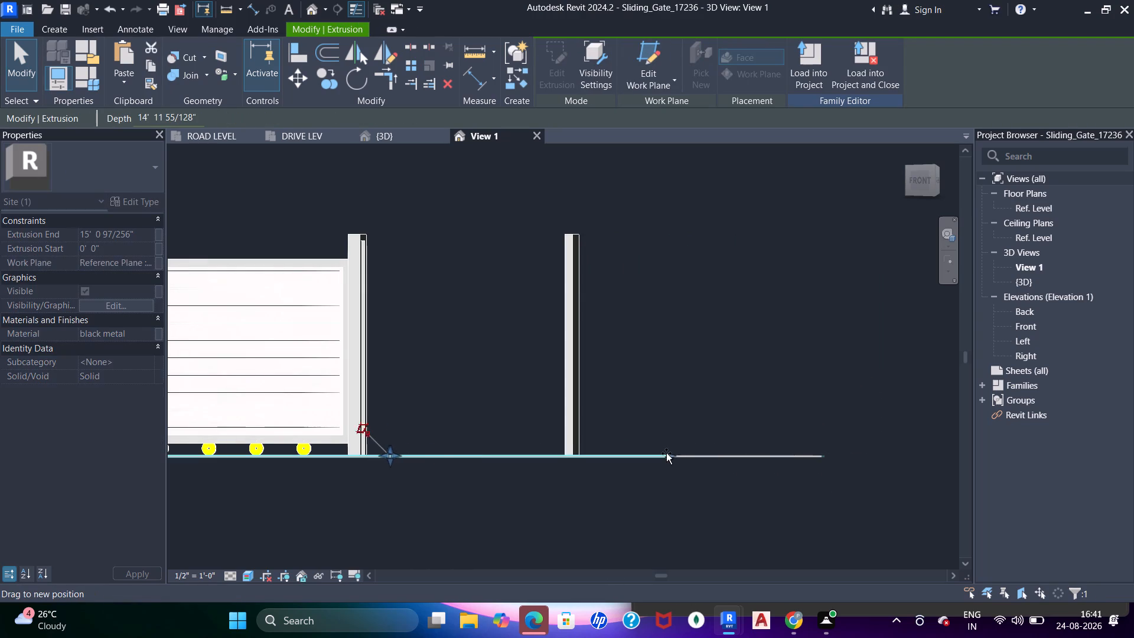
left_click_drag(666, 453, 572, 455)
Align the outer side face of the far stopper post with the long side edge of the bottom track.
scroll(599, 455, "down", 1)
middle_click_drag(463, 462, 608, 540, "shift")
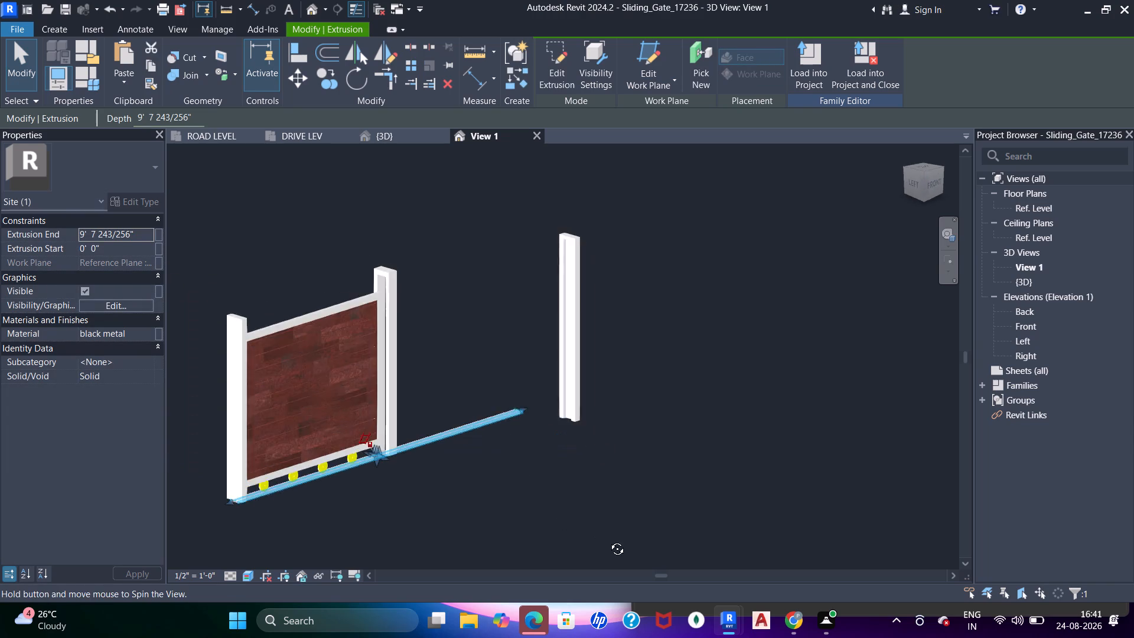
middle_click_drag(608, 540, 633, 540, "shift")
middle_click_drag(503, 444, 581, 498)
middle_click_drag(513, 438, 545, 552)
middle_click_drag(524, 501, 504, 570, "shift")
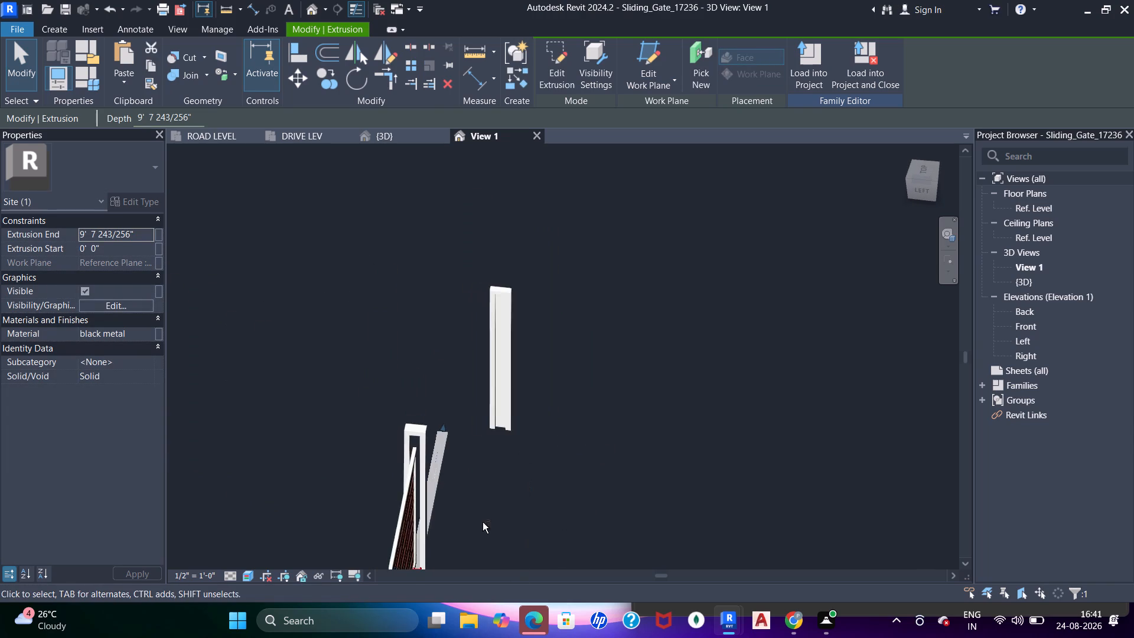
scroll(491, 454, "up", 1)
middle_click_drag(504, 474, 510, 483, "shift")
key("a")
key("a")
key("a")
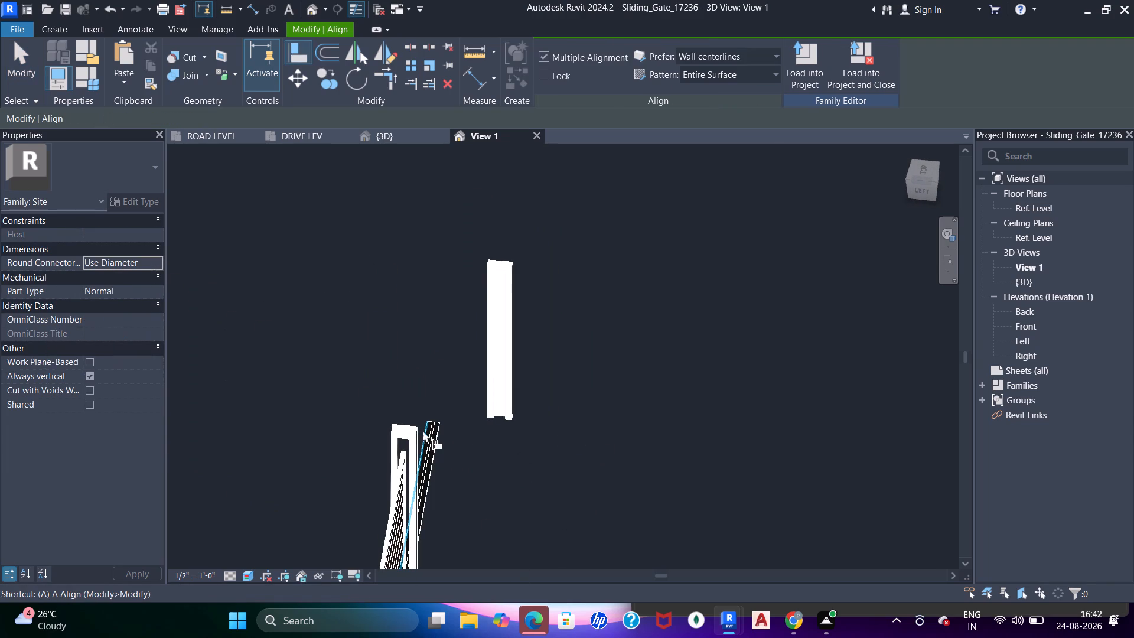
middle_click_drag(433, 441, 532, 404, "shift")
middle_click_drag(293, 512, 423, 454)
scroll(387, 425, "up", 3)
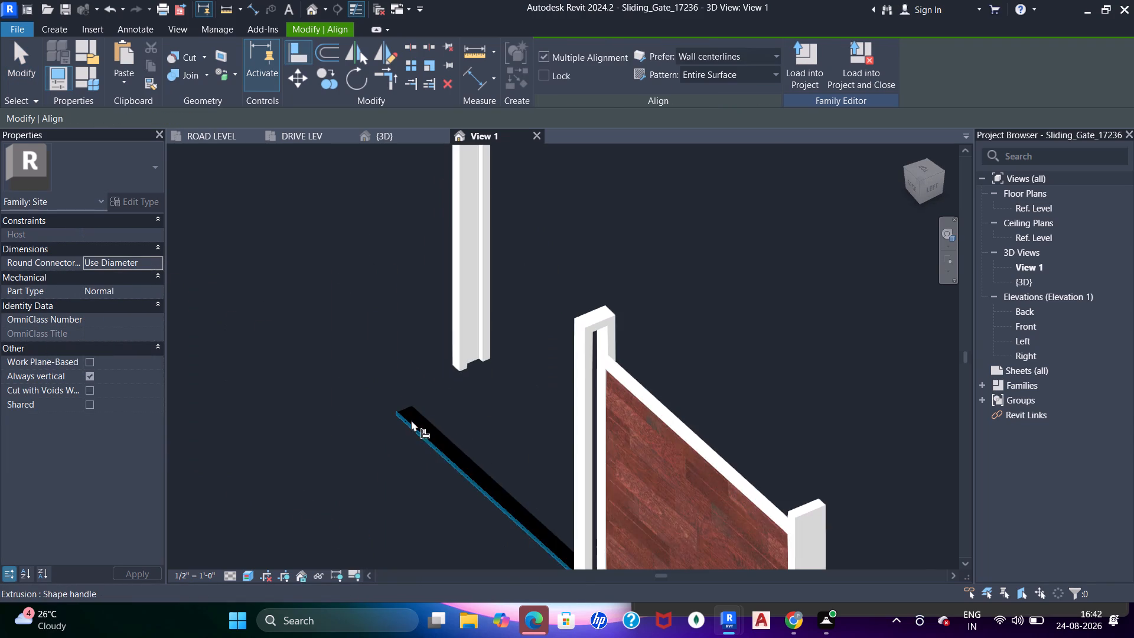
left_click(406, 427)
left_click(452, 351)
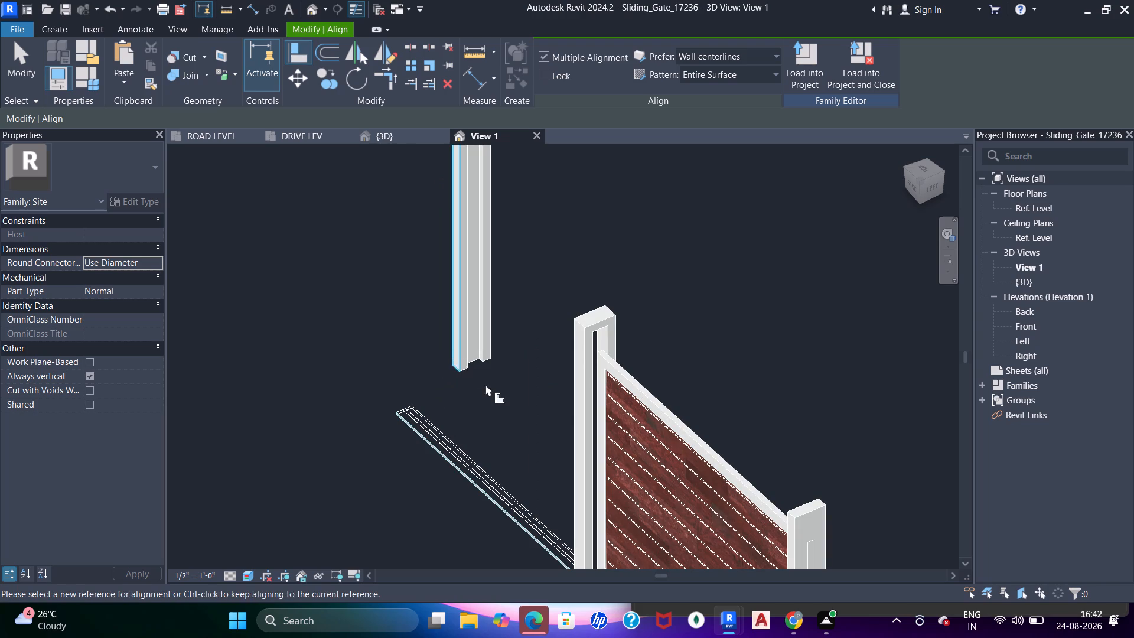
key("Escape")
key("Escape")
Extend the bottom track's end into the far stopper post, making the extrusion about 10' long.
scroll(491, 394, "down", 4)
middle_click_drag(549, 422, 409, 319, "shift")
middle_click_drag(553, 359, 479, 394, "shift")
middle_click_drag(585, 424, 615, 482, "shift")
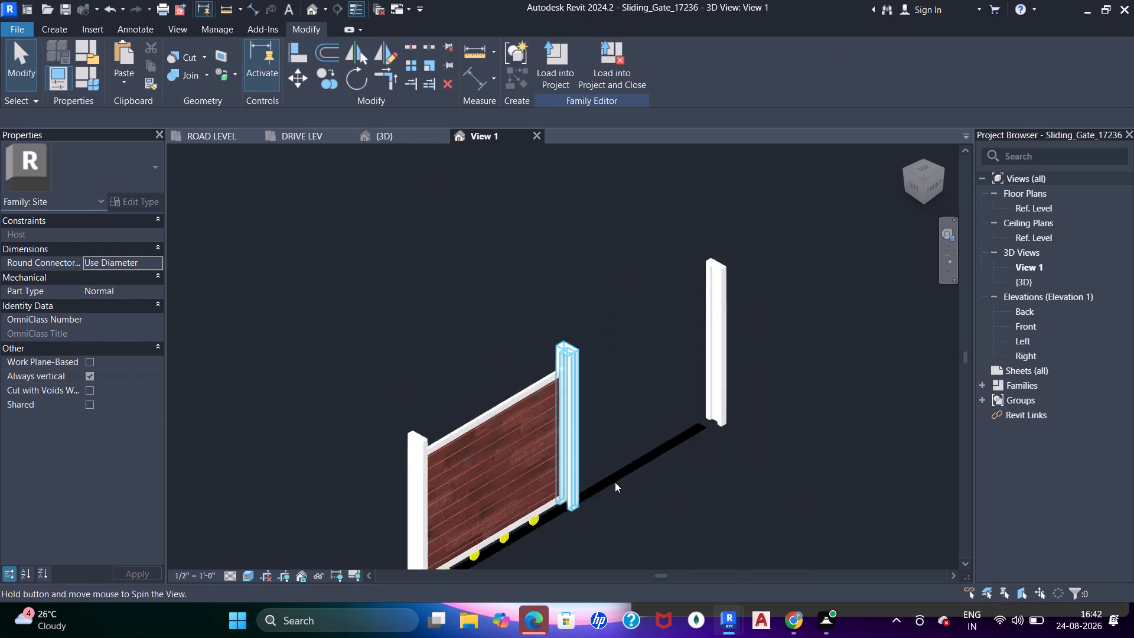
middle_click_drag(615, 482, 615, 481, "shift")
scroll(672, 445, "up", 4)
left_click(673, 434)
scroll(702, 426, "up", 3)
left_click_drag(739, 396, 739, 395)
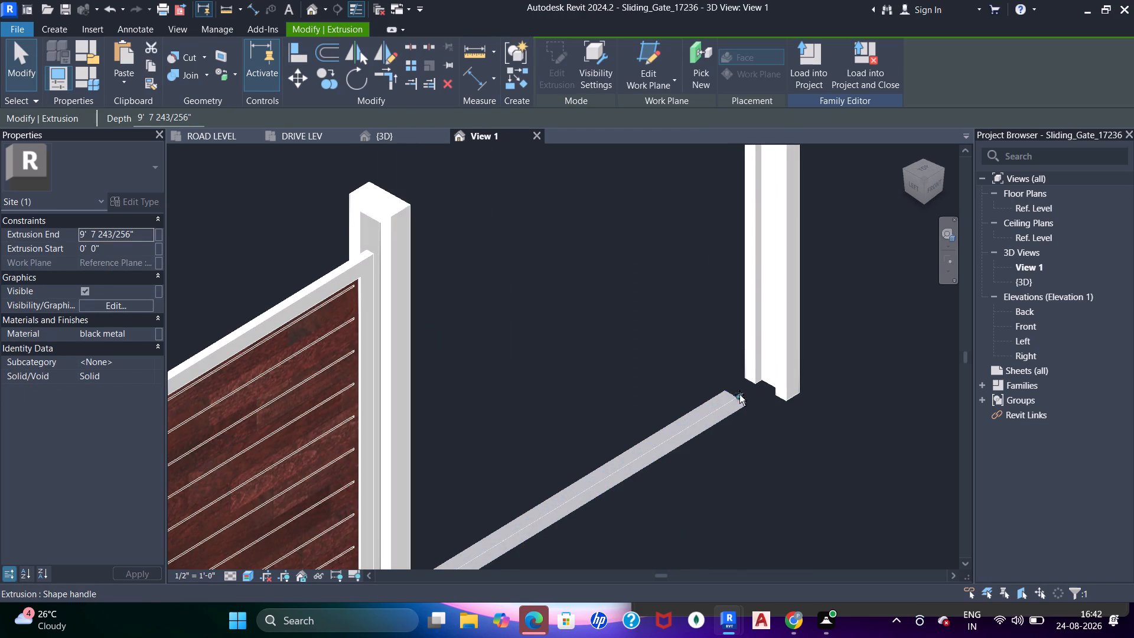
left_click_drag(739, 395, 764, 377)
scroll(749, 375, "down", 5)
middle_click_drag(768, 421, 721, 339, "shift")
key("Escape")
key("Escape")
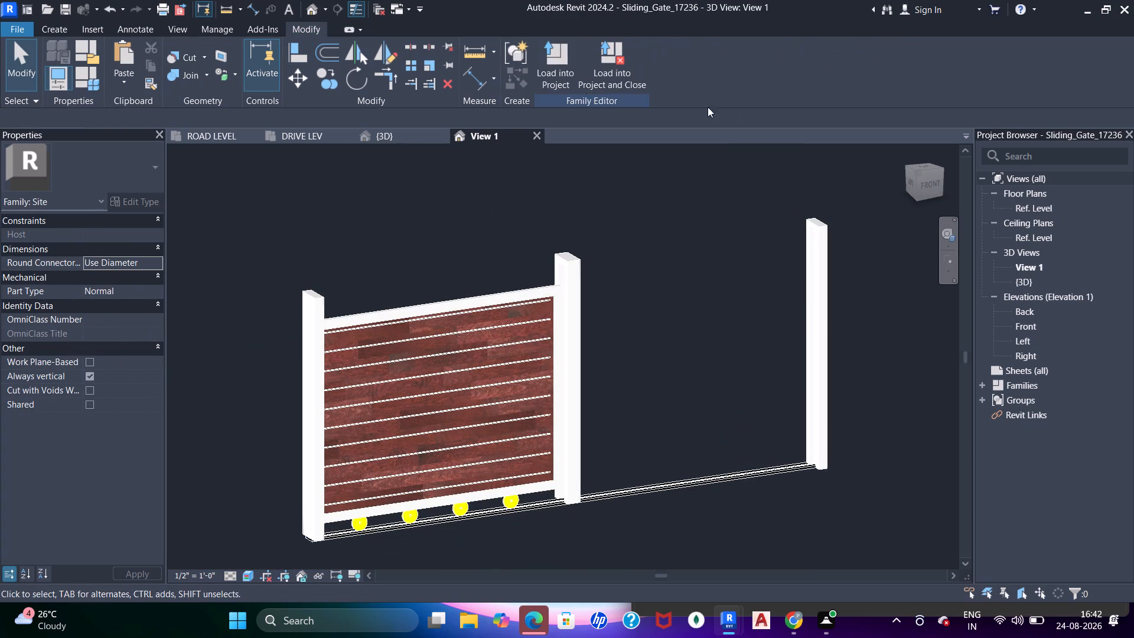
Load the edited sliding gate family into the house project, overwriting the existing version and its parameter values.
left_click(546, 70)
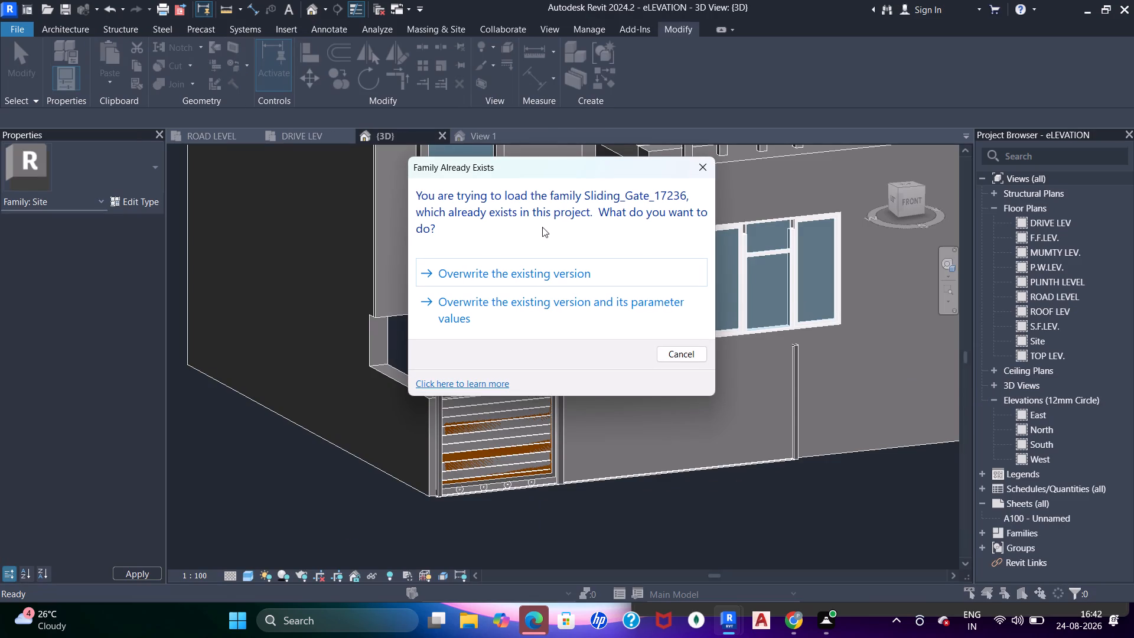
left_click(536, 300)
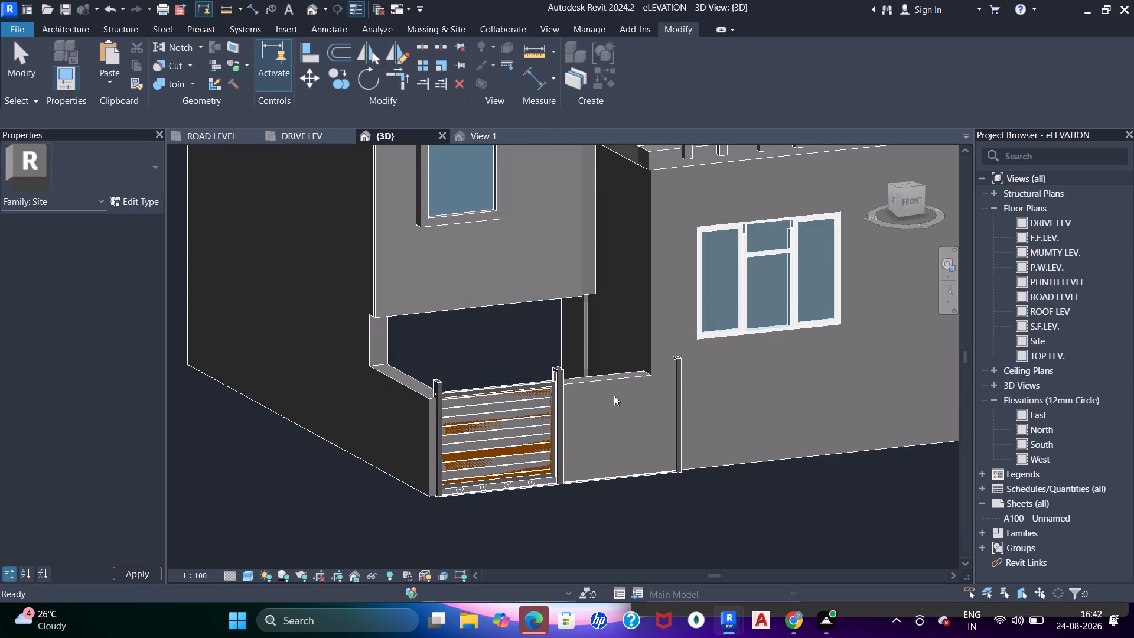
Reopen the sliding gate family for editing and nudge the far stopper post a little closer to the gate panel.
left_click(515, 427)
left_click(516, 432)
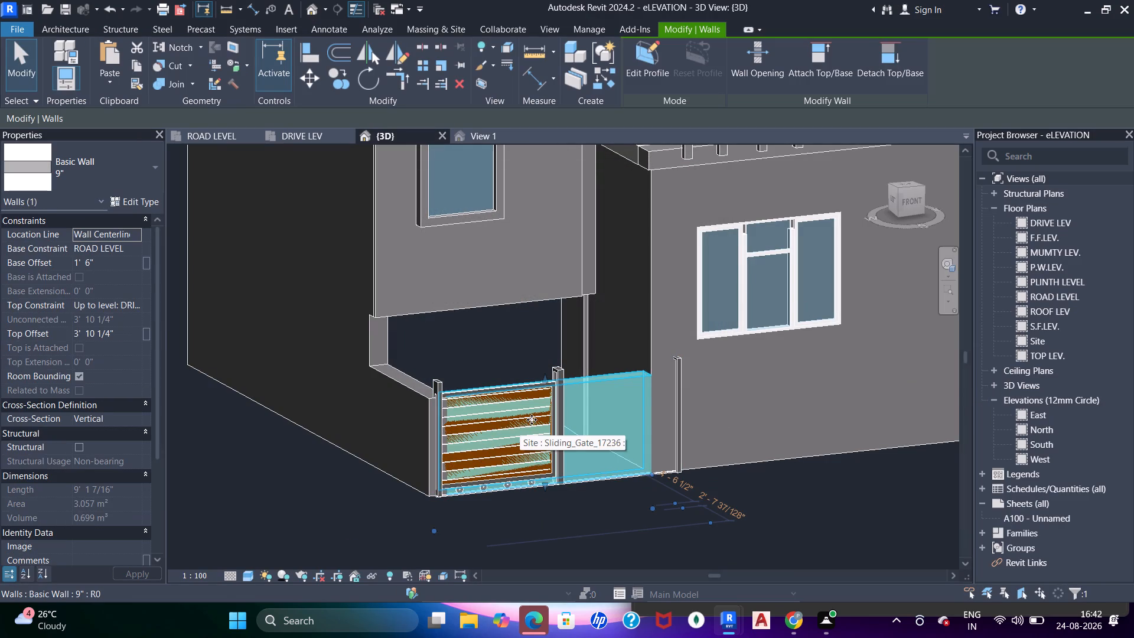
key("Escape")
double_click(559, 375)
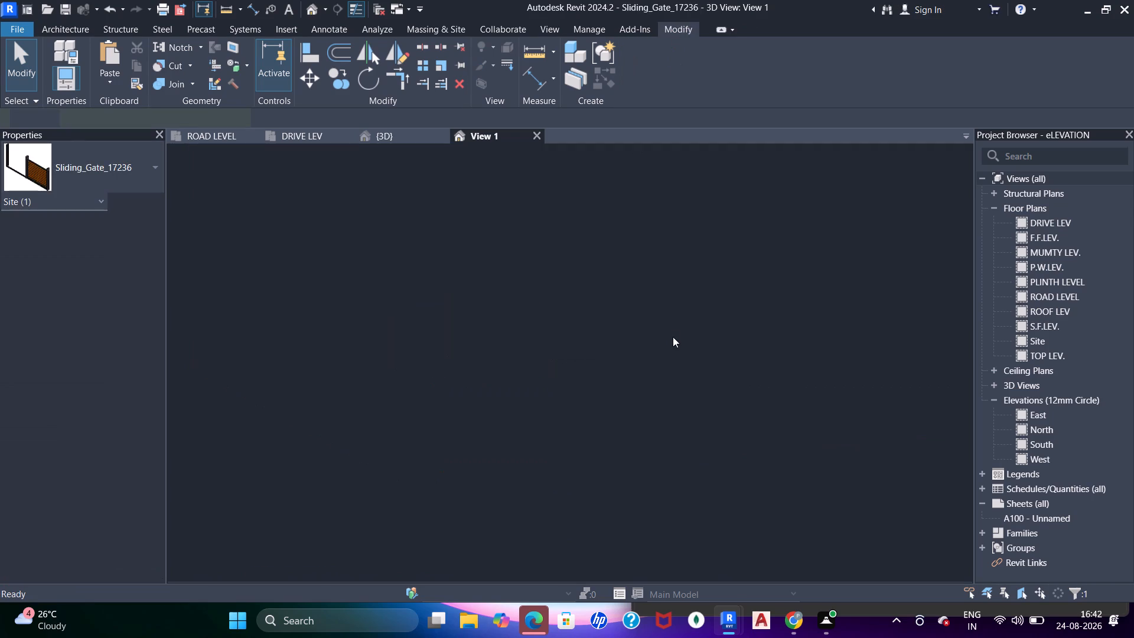
scroll(820, 447, "up", 2)
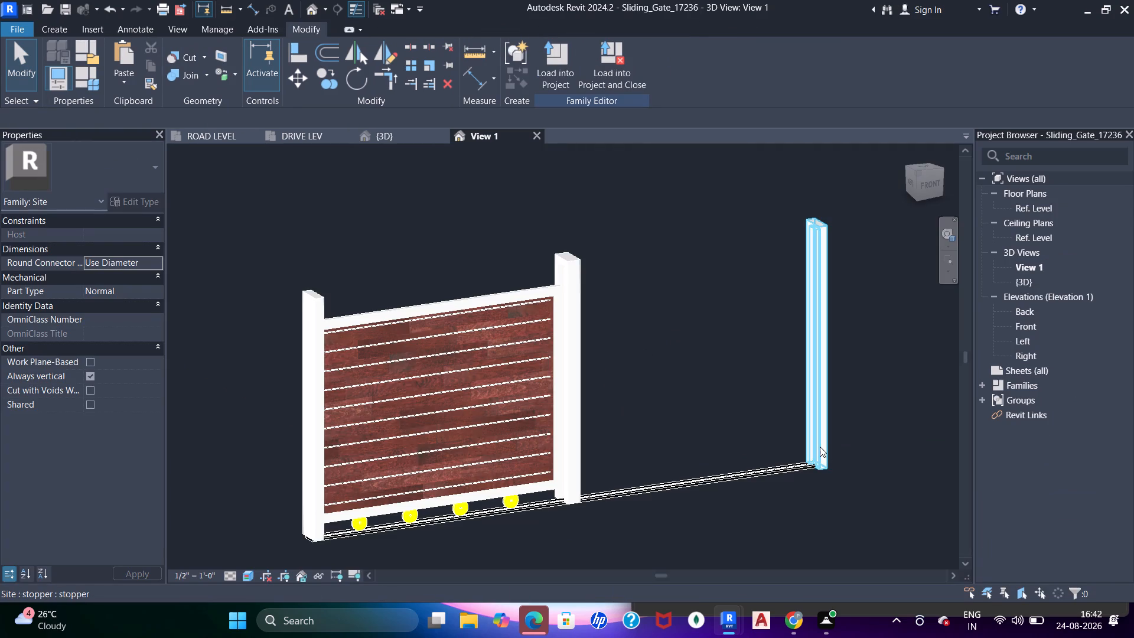
scroll(820, 447, "up", 2)
left_click(820, 447)
key("Left")
key("Left")
key("Left")
key("Left")
key("Left")
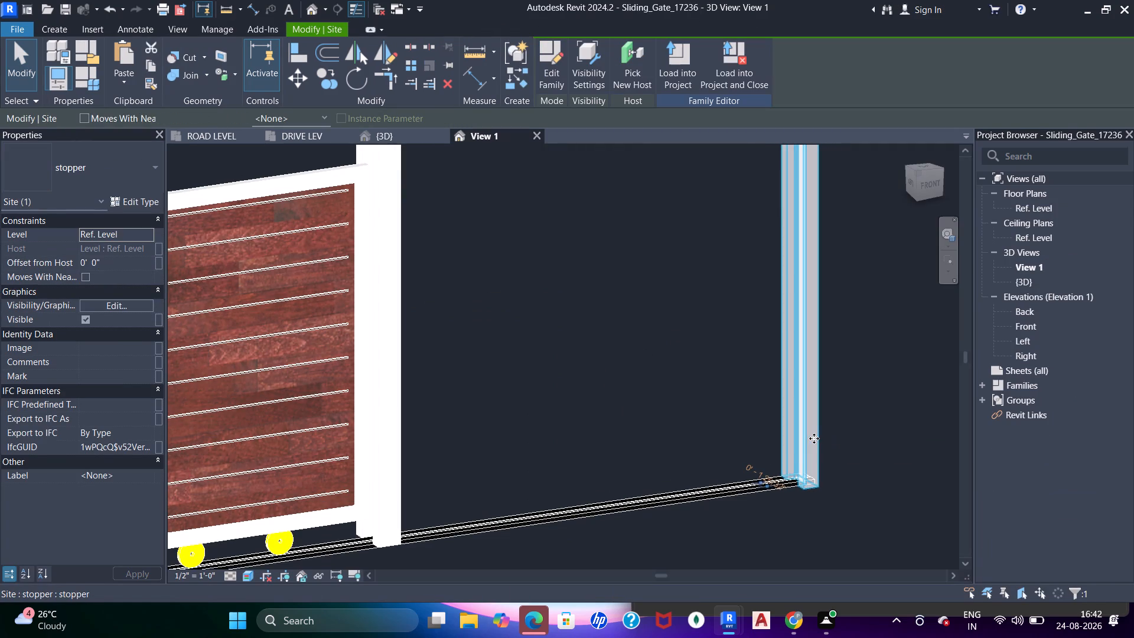
key("Left")
key("Left")
key("Left")
key("Left")
key("Left")
key("Left")
key("Left")
key("Left")
key("Left")
key("Left")
key("Left")
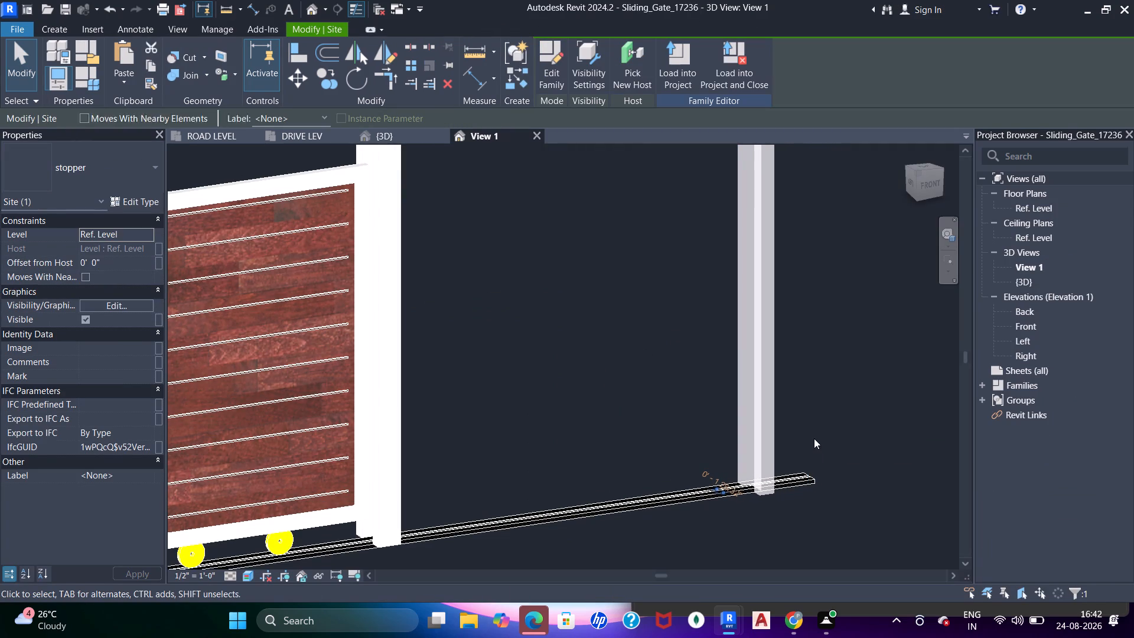
Realign the side face of the far stopper post with the bottom track's side edge.
scroll(671, 412, "down", 6)
middle_click_drag(529, 386, 744, 450, "shift")
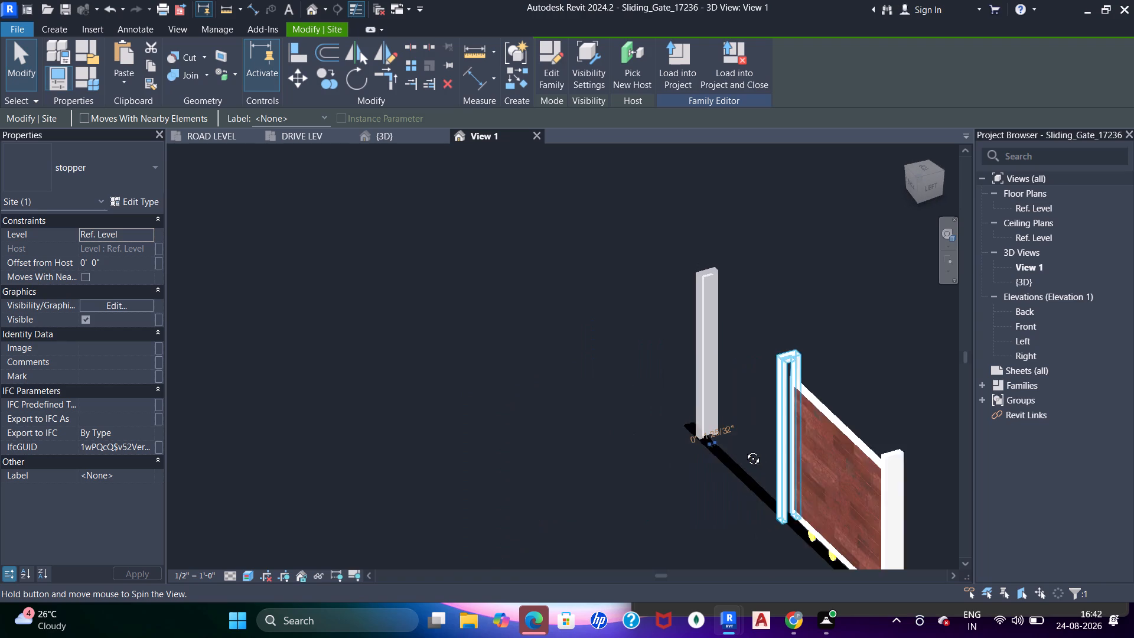
middle_click_drag(744, 450, 705, 450, "shift")
scroll(702, 428, "up", 10)
key("Escape")
key("a")
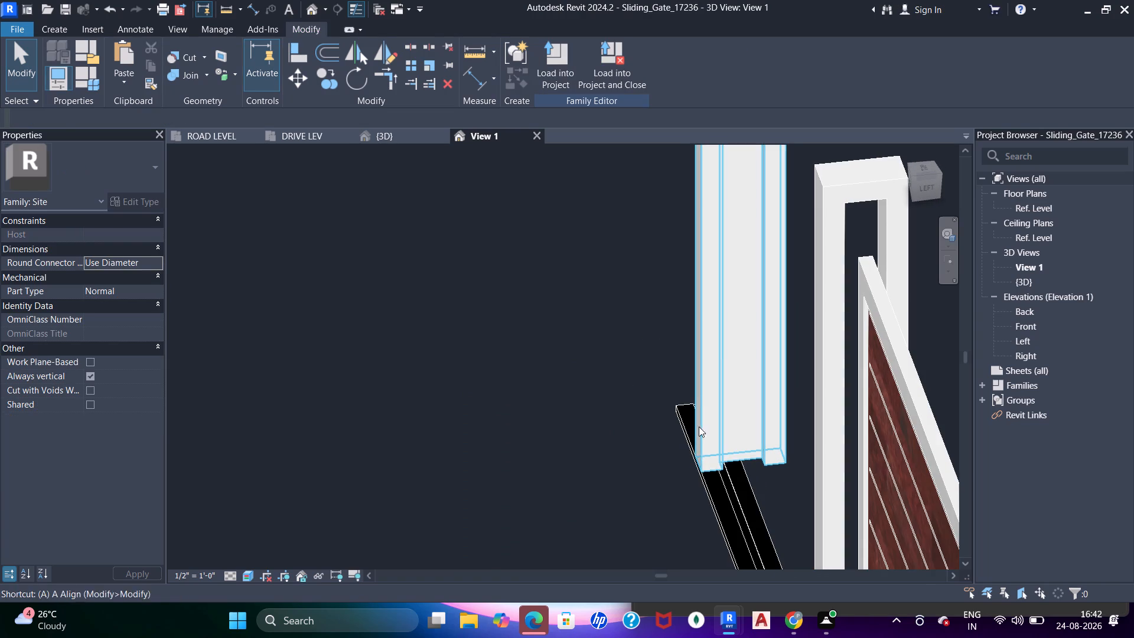
key("a")
key("a")
left_click(702, 478)
left_click(699, 450)
key("Escape")
key("Escape")
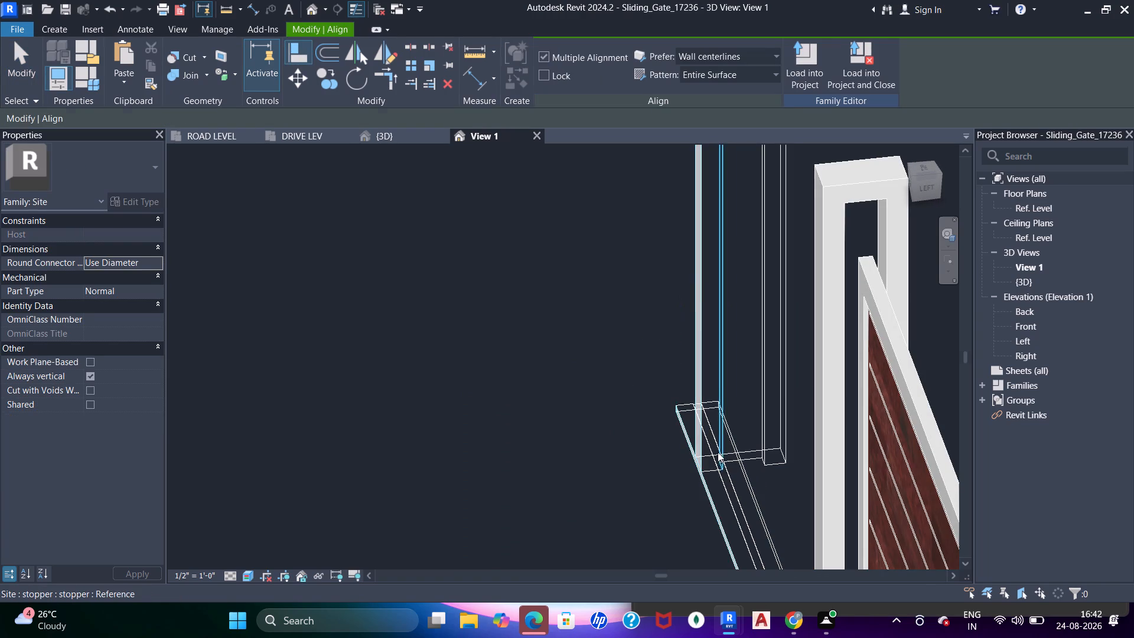
Nudge the far stopper post further along the bottom track, toward the gate panel.
scroll(718, 454, "down", 5)
left_click(722, 456)
key("Left")
key("Left")
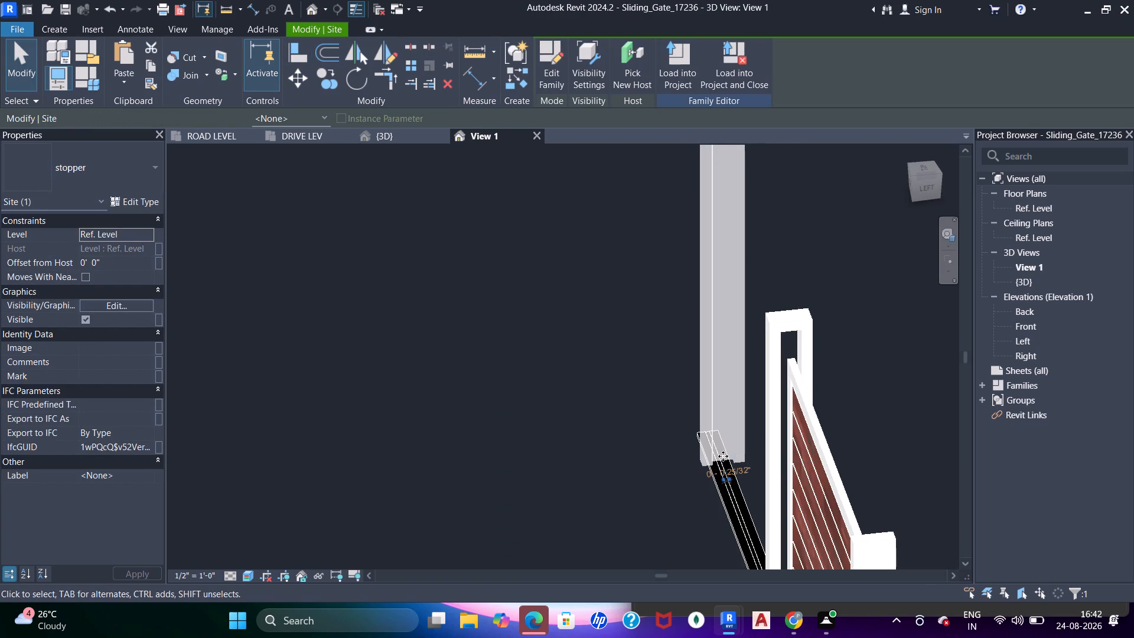
key("Escape")
scroll(728, 444, "down", 5)
middle_click_drag(725, 444, 754, 463, "shift")
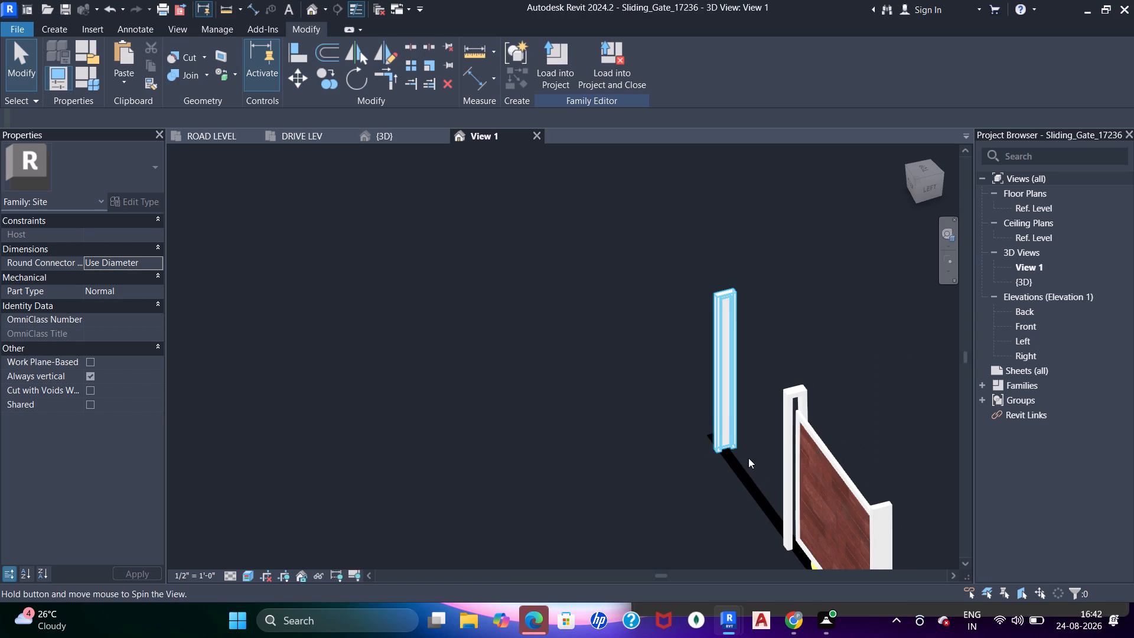
left_click(715, 429)
key("Down")
key("Down")
key("Down")
key("Down")
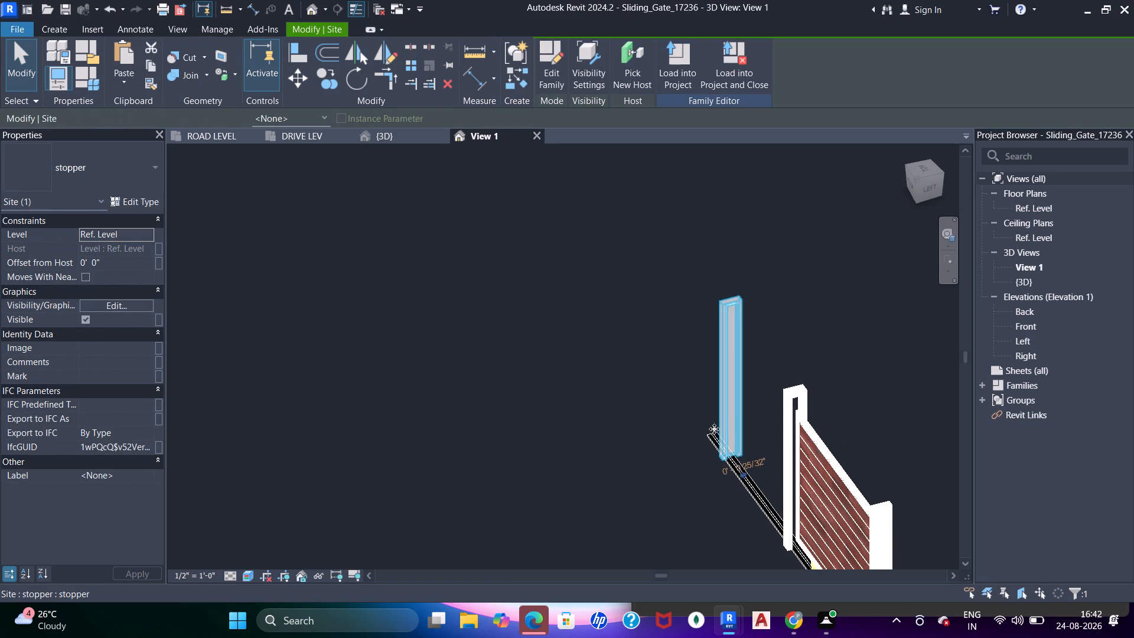
scroll(725, 419, "down", 4)
middle_click_drag(771, 464, 472, 362, "shift")
key("Escape")
Shorten the bottom track extrusion to about 9' so that it ends at the far stopper post.
scroll(641, 450, "up", 4)
middle_click_drag(763, 461, 800, 460, "shift")
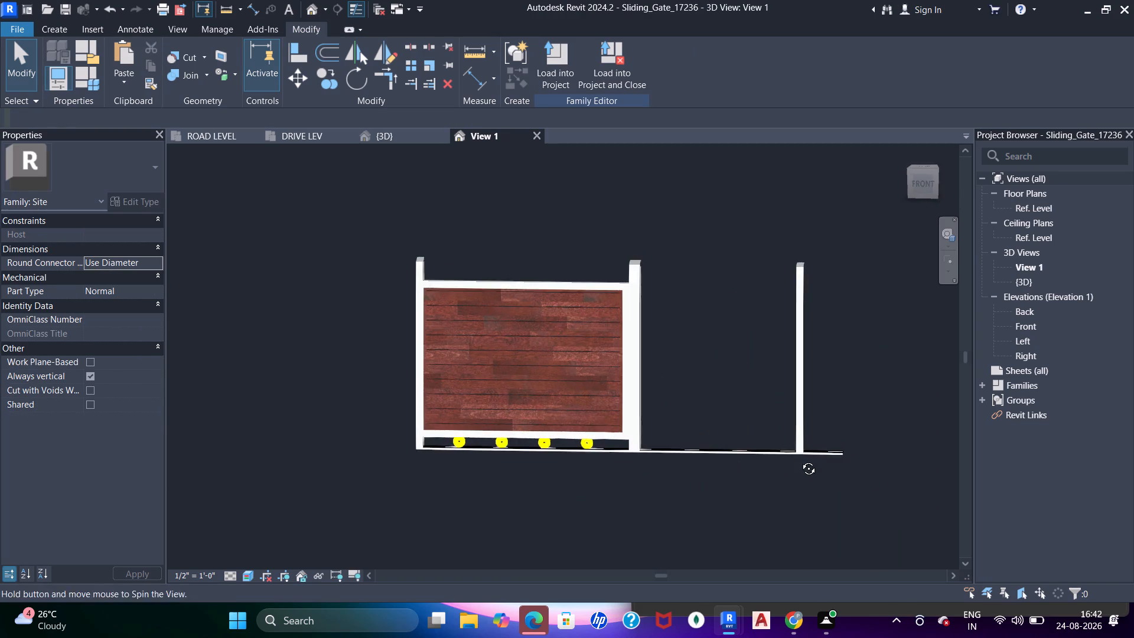
middle_click_drag(800, 460, 800, 458, "shift")
scroll(803, 455, "up", 4)
left_click(838, 458)
scroll(845, 455, "up", 6)
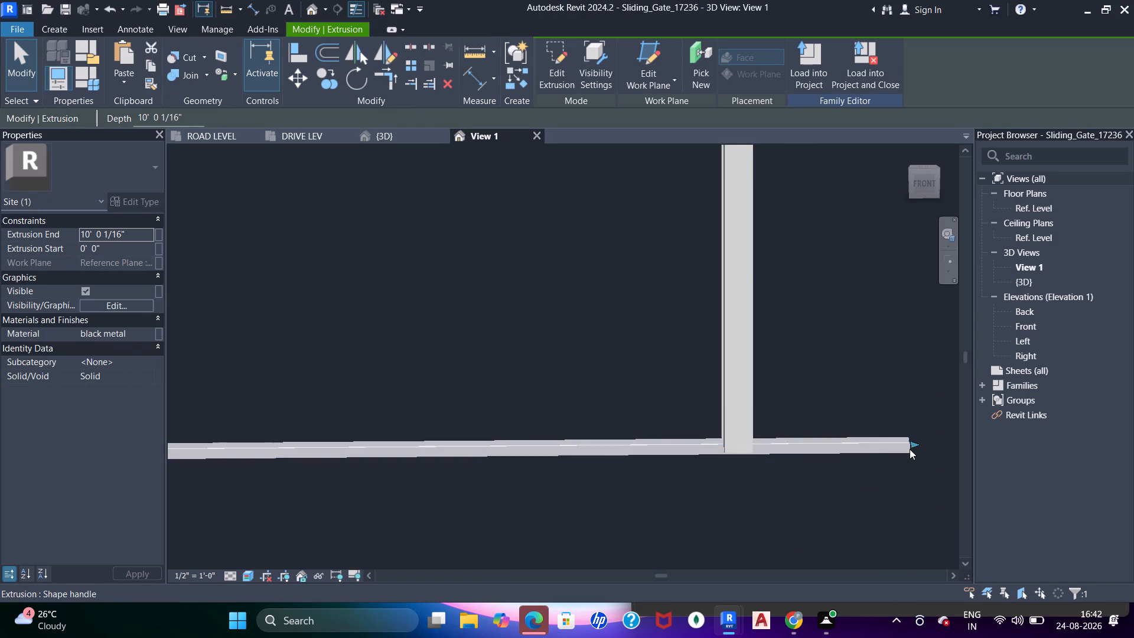
left_click_drag(914, 447, 735, 442)
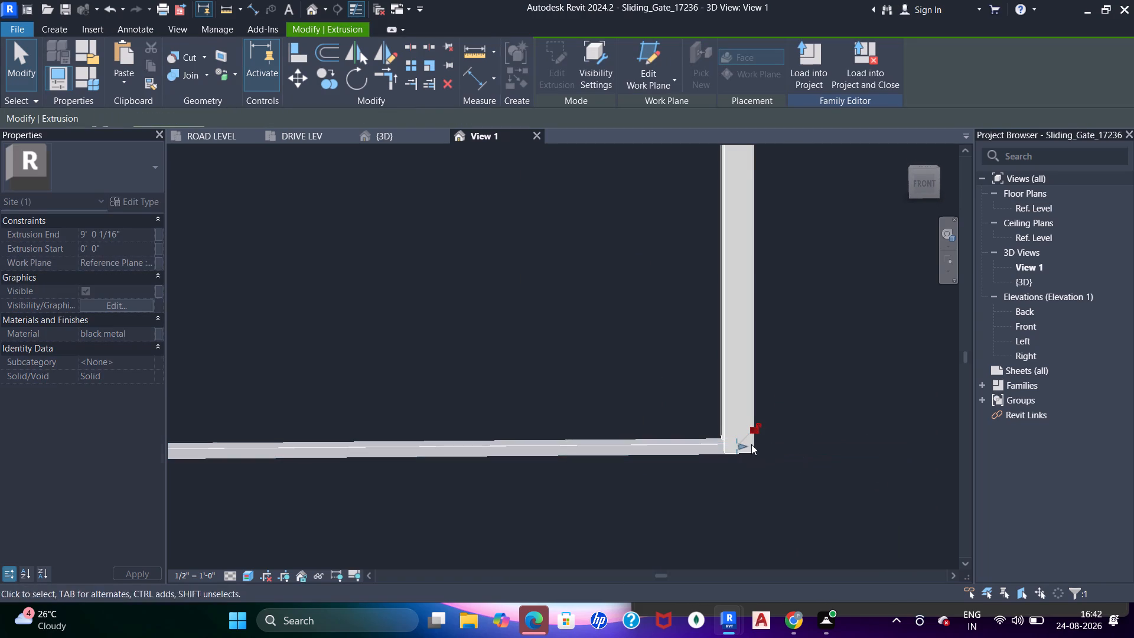
key("Escape")
scroll(727, 472, "up", 5)
left_click(695, 444)
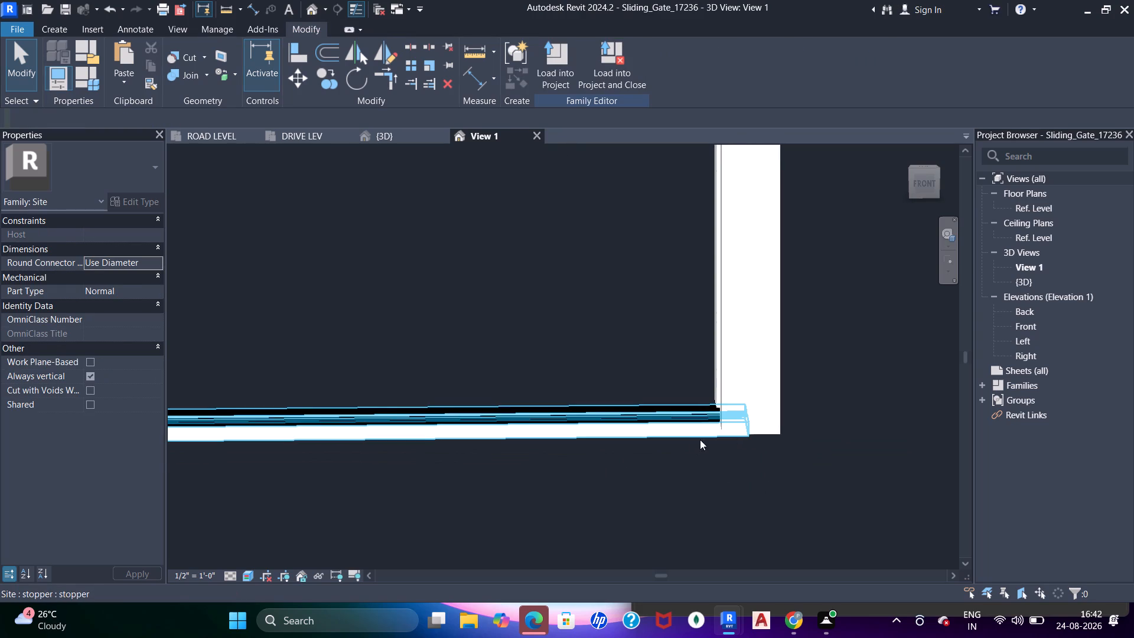
Load the edited sliding gate family into the house project, replacing the existing version.
left_click(552, 62)
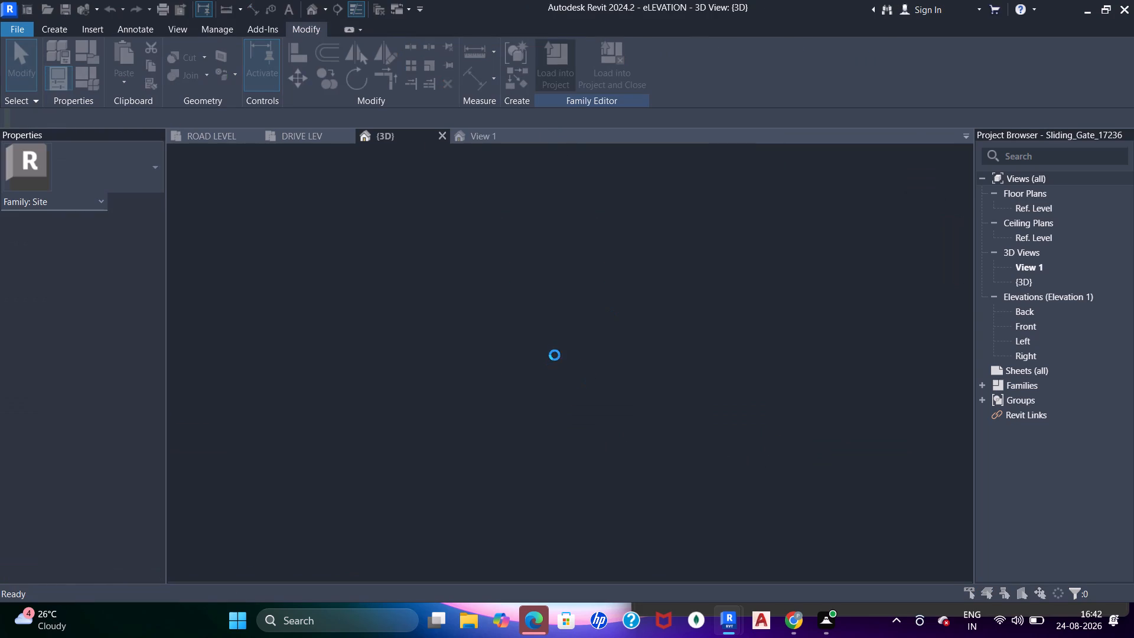
left_click(523, 315)
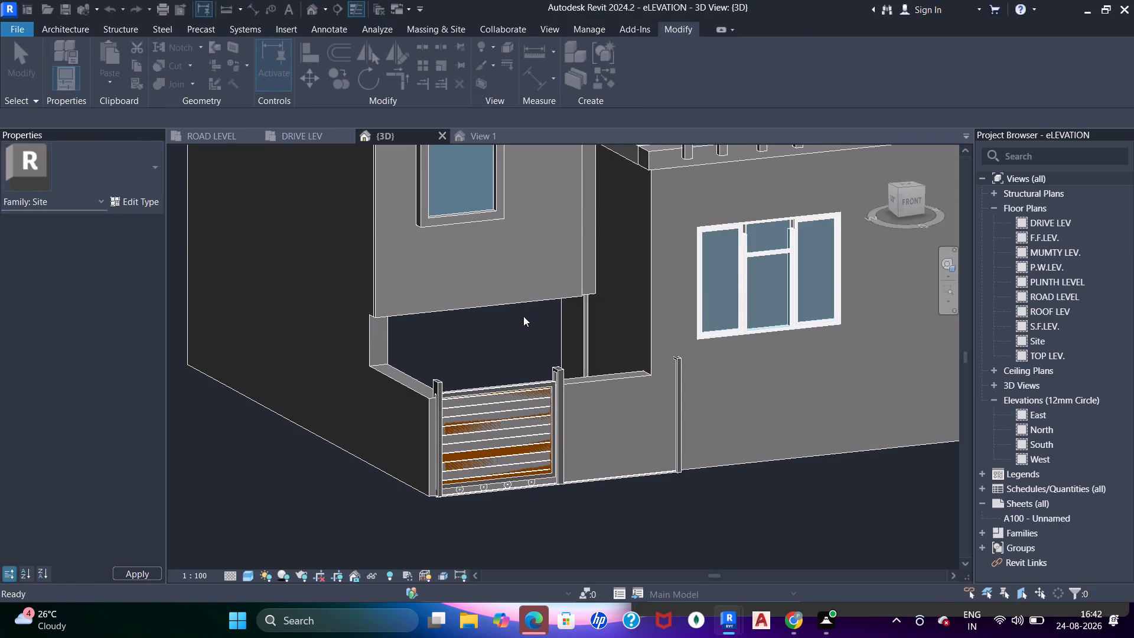
key("Escape")
Delete the low 9" front wall that runs behind the sliding gate and across the entrance opening.
middle_click_drag(679, 389, 639, 372, "shift")
scroll(646, 369, "up", 6)
middle_click_drag(729, 416, 767, 377, "shift")
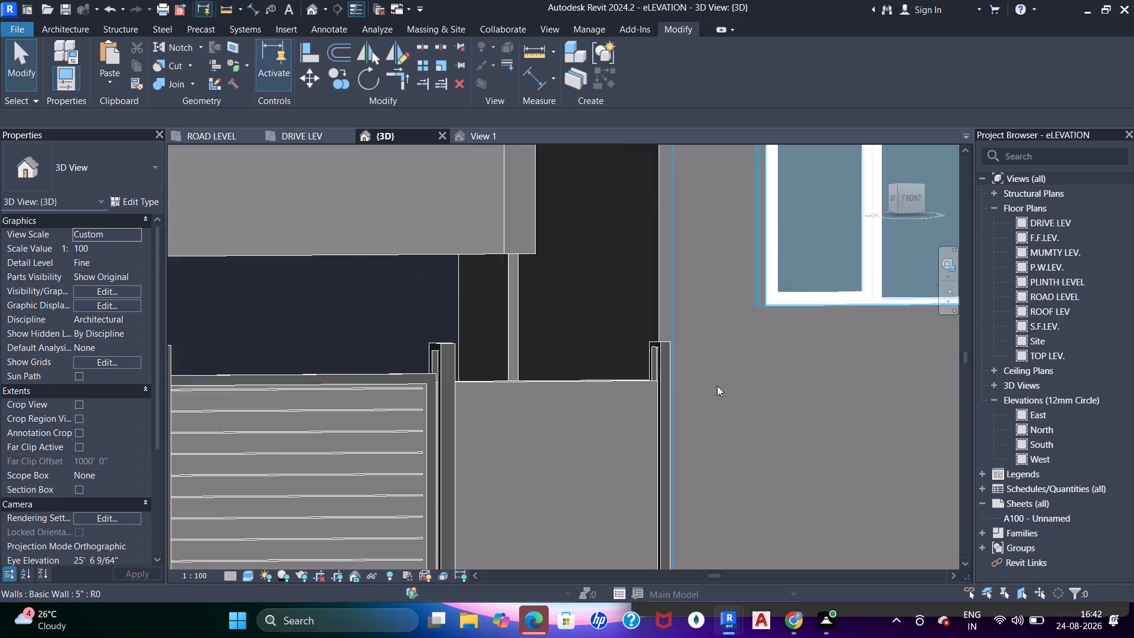
middle_click_drag(313, 425, 545, 334)
left_click(728, 346)
key("Delete")
key("BackSpace")
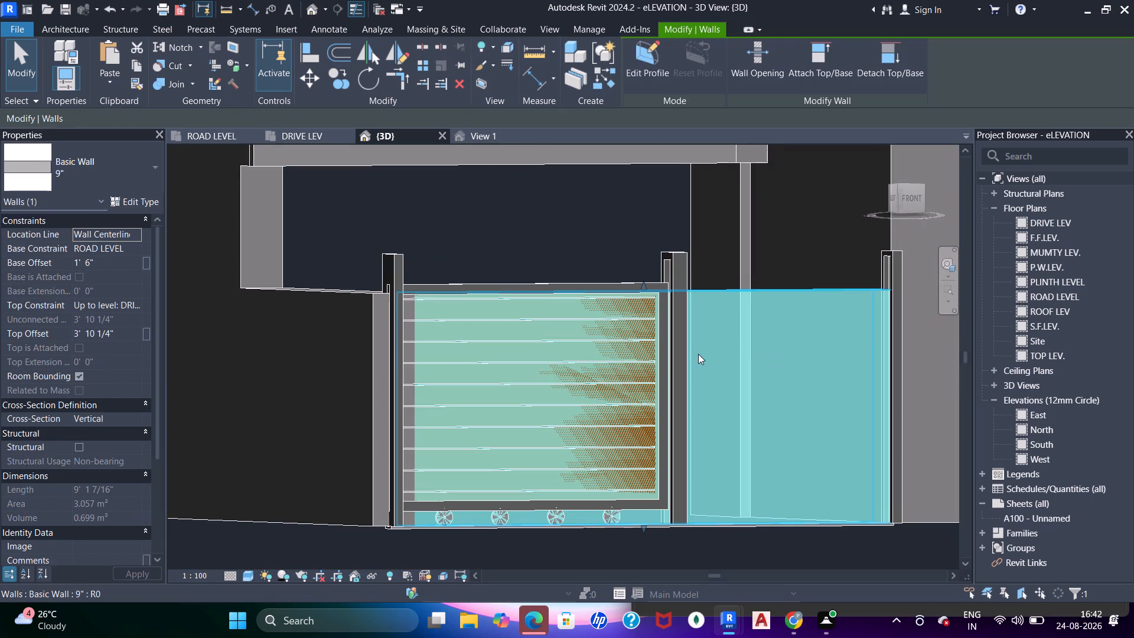
scroll(692, 354, "down", 5)
middle_click_drag(709, 358, 591, 412, "shift")
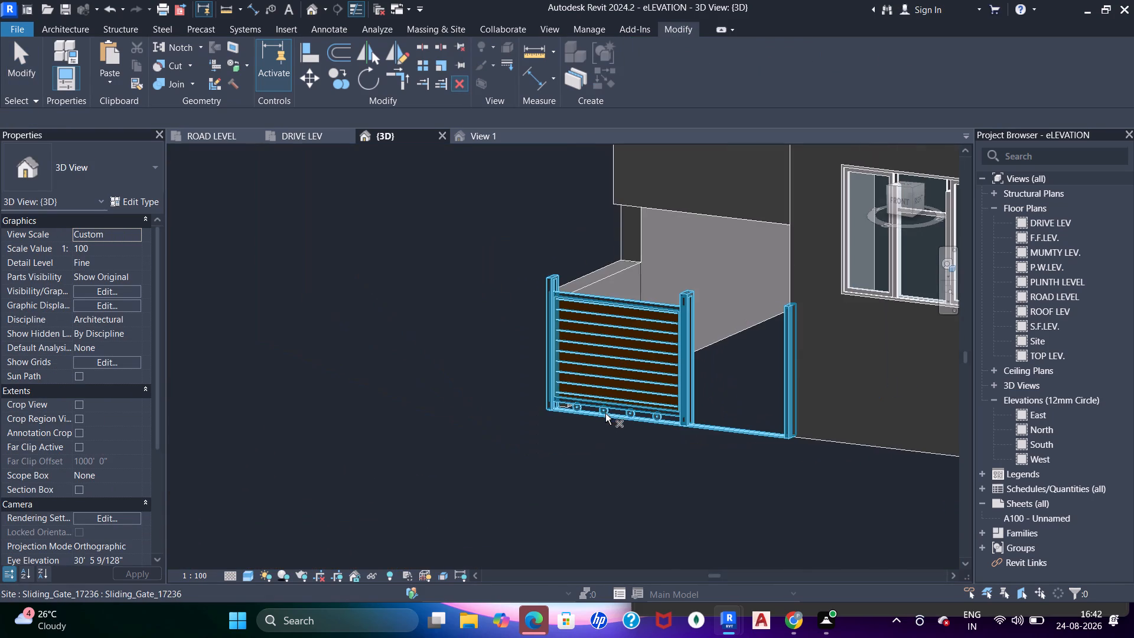
middle_click_drag(597, 414, 717, 441, "shift")
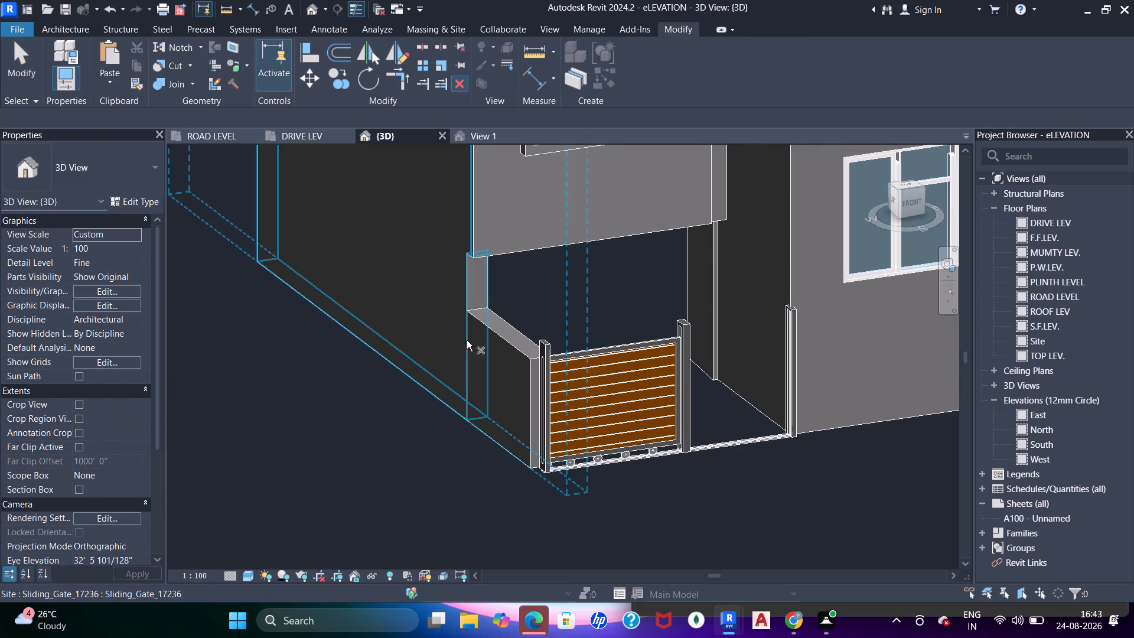
Close the Sliding_Gate_17236 family without saving its changes to file.
left_click(284, 135)
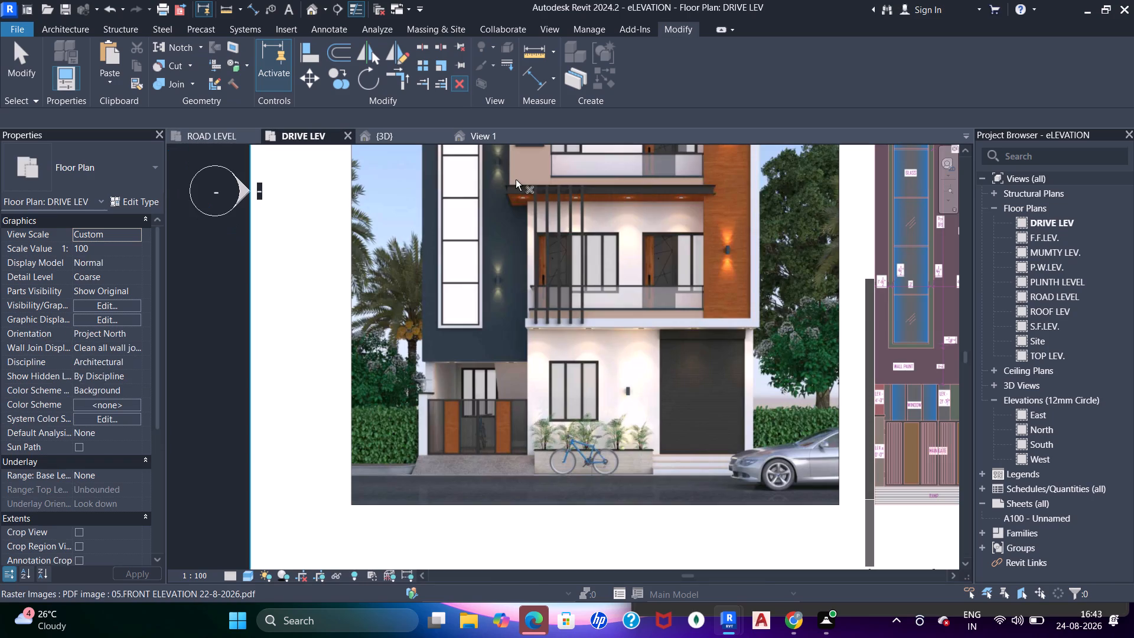
left_click(541, 136)
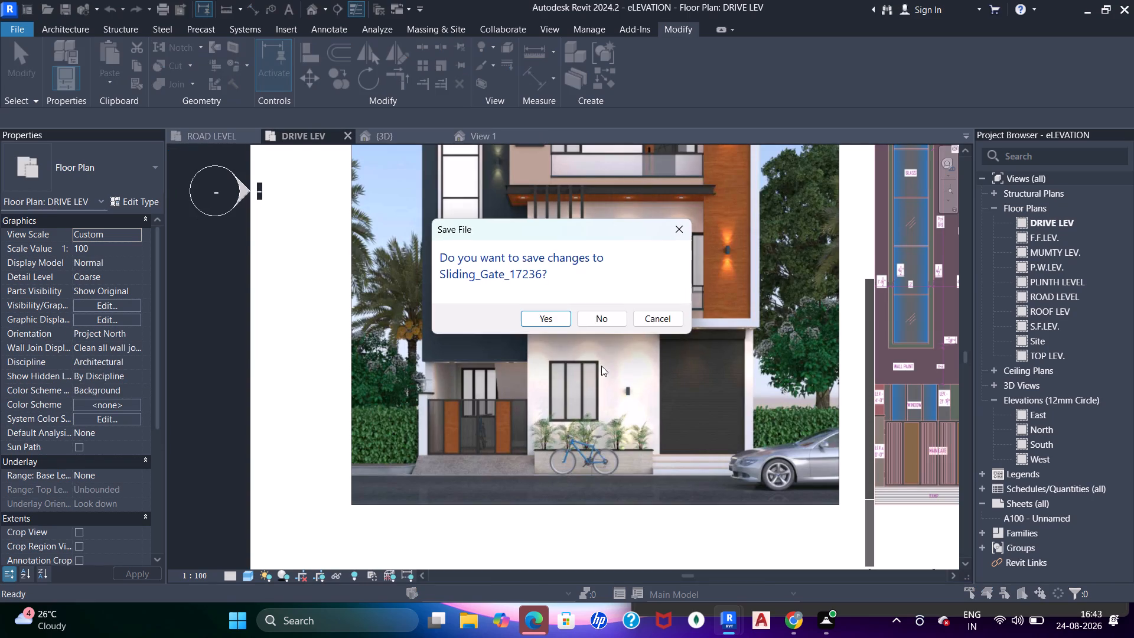
left_click(598, 315)
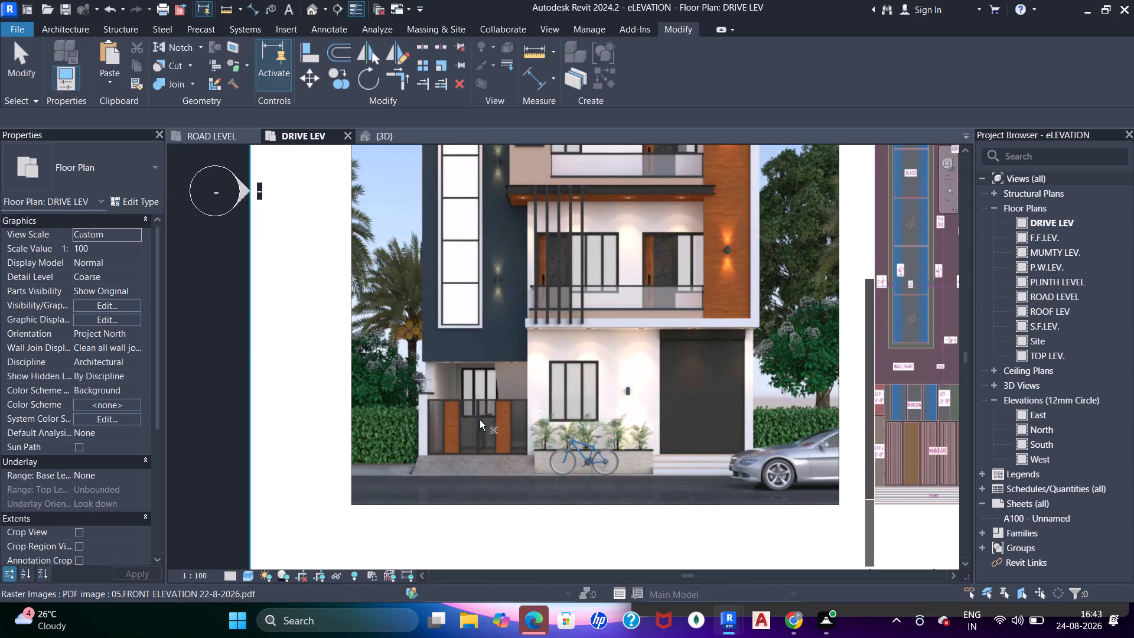
key("Escape")
key("Escape")
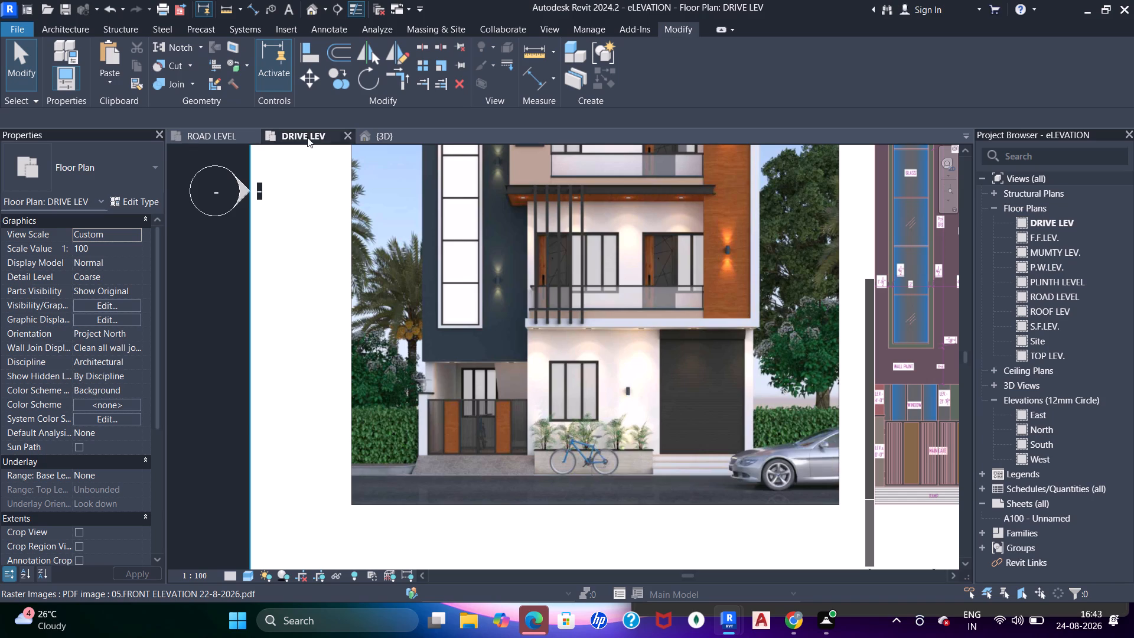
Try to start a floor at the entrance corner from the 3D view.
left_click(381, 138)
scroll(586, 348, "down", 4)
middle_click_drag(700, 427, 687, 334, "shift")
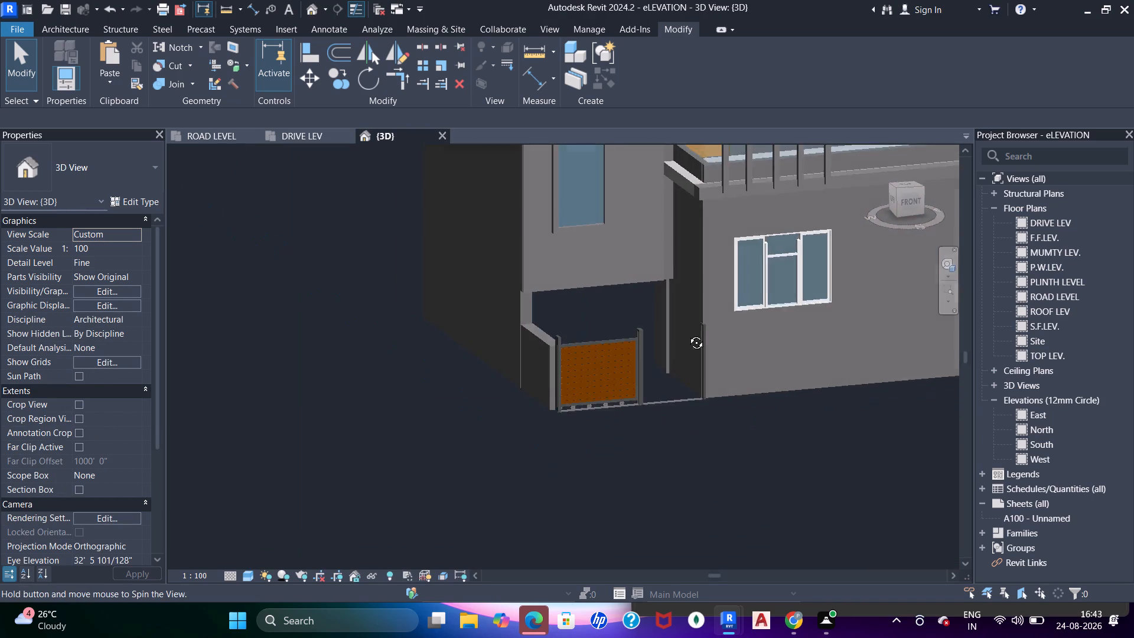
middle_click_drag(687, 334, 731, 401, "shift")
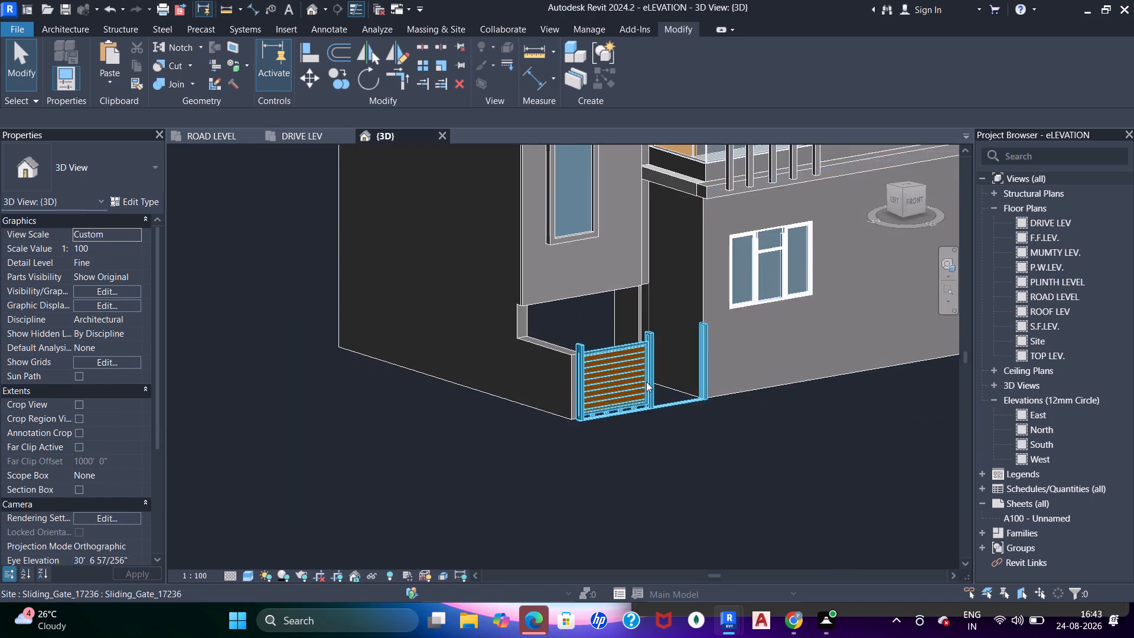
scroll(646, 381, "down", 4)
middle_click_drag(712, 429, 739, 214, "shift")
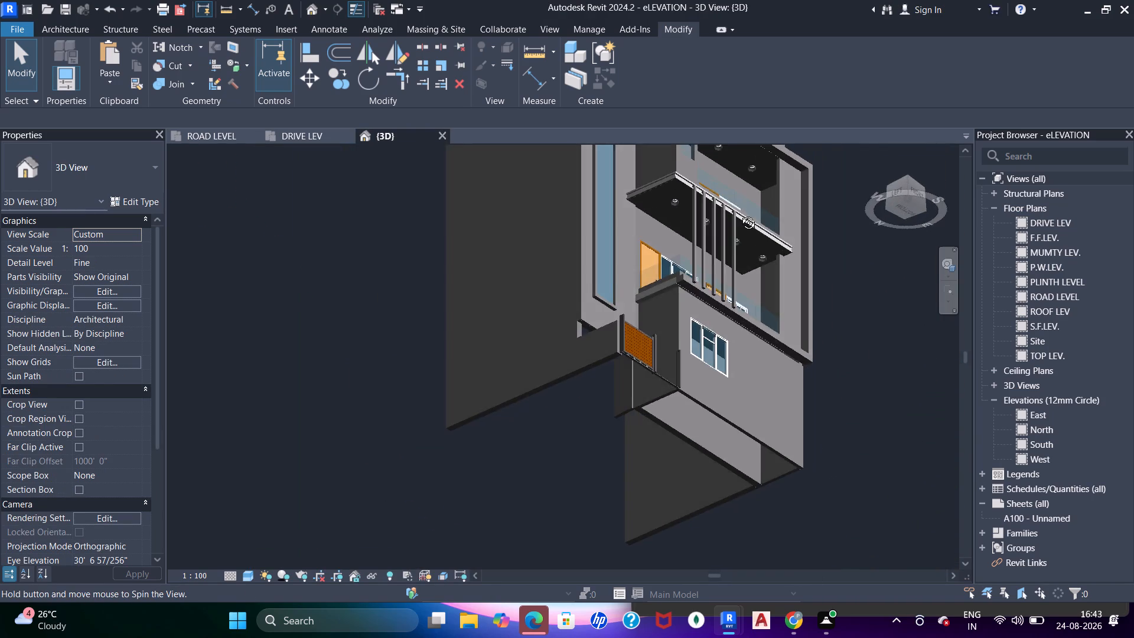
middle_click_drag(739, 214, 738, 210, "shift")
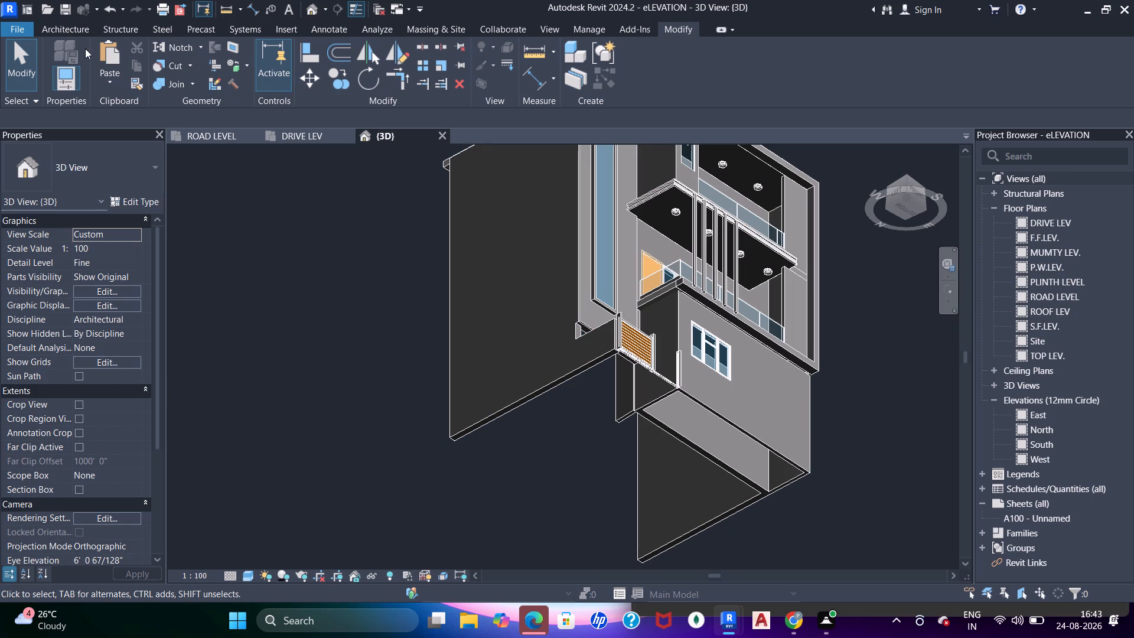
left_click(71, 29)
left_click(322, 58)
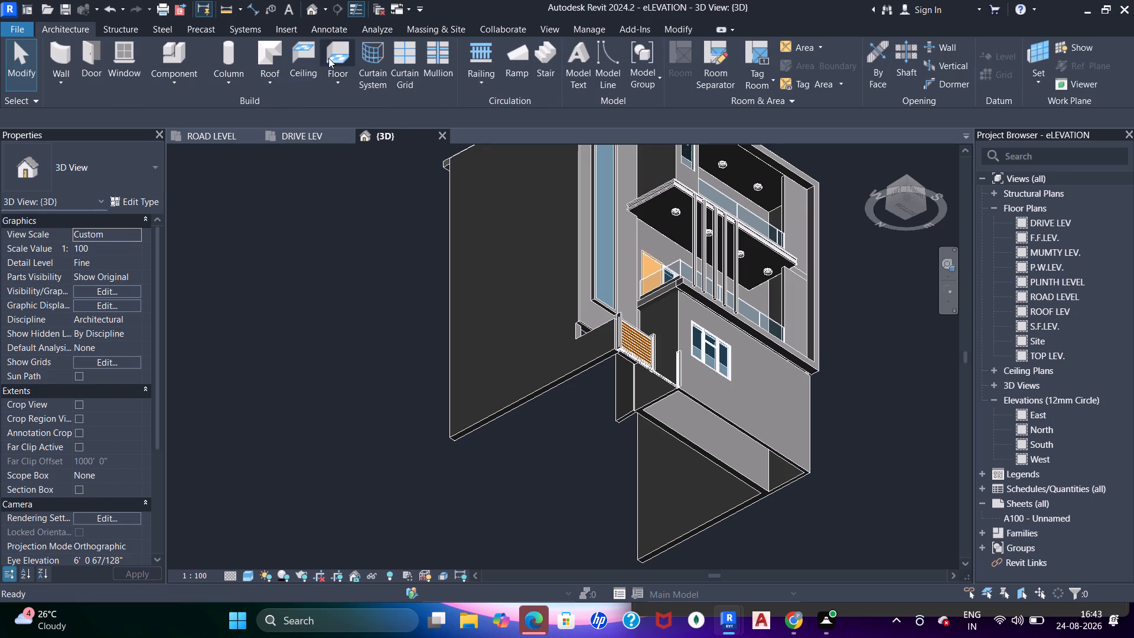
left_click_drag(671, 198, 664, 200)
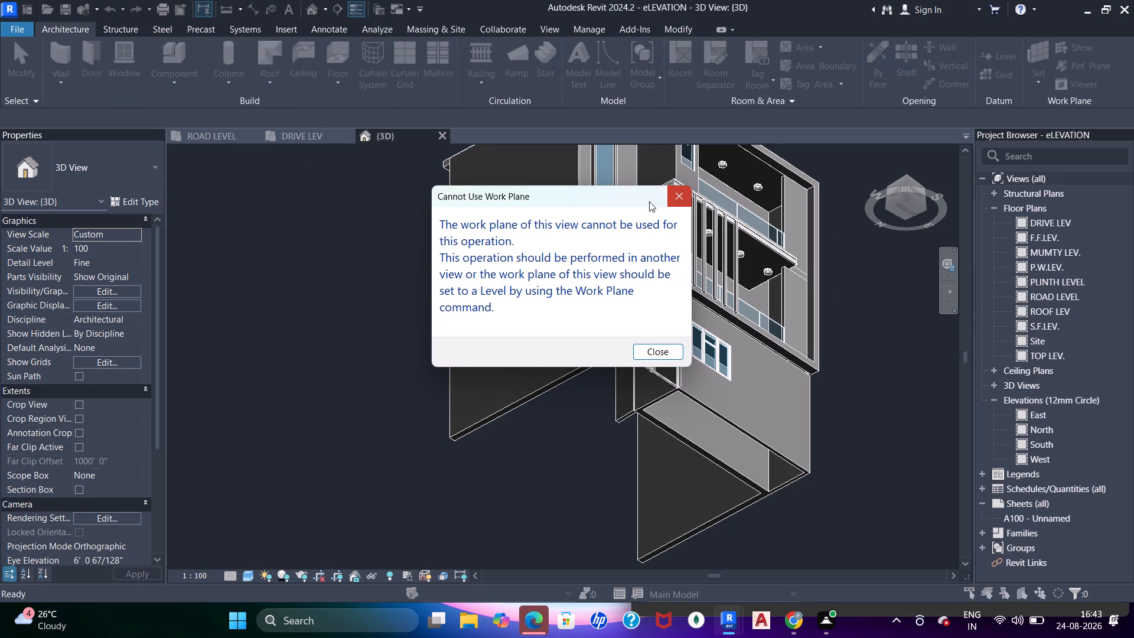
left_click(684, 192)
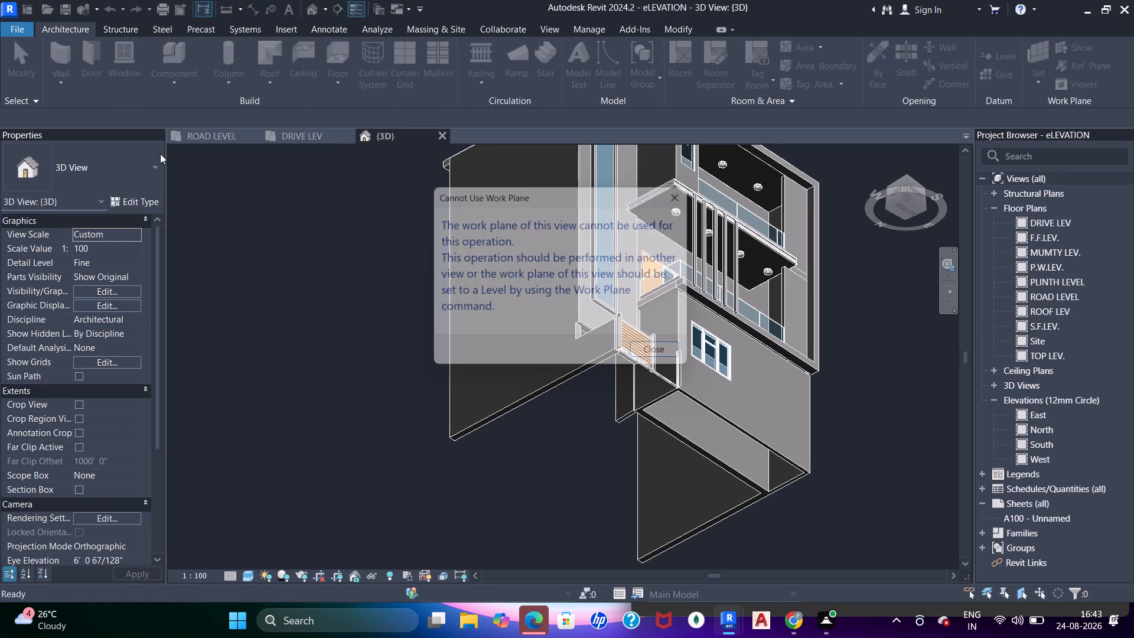
Examine the low 9" side wall's end beside the sliding gate in the DRIVE LEV plan and in 3D.
left_click(305, 132)
scroll(480, 320, "down", 5)
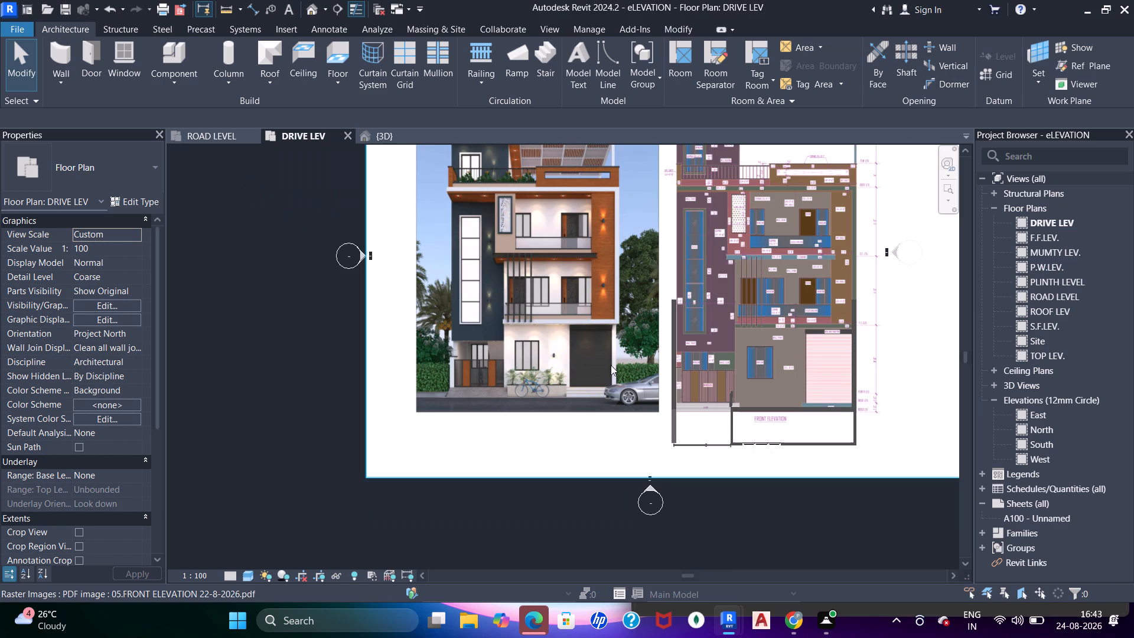
middle_click_drag(679, 373, 607, 401)
scroll(685, 408, "up", 5)
middle_click_drag(672, 431, 659, 373)
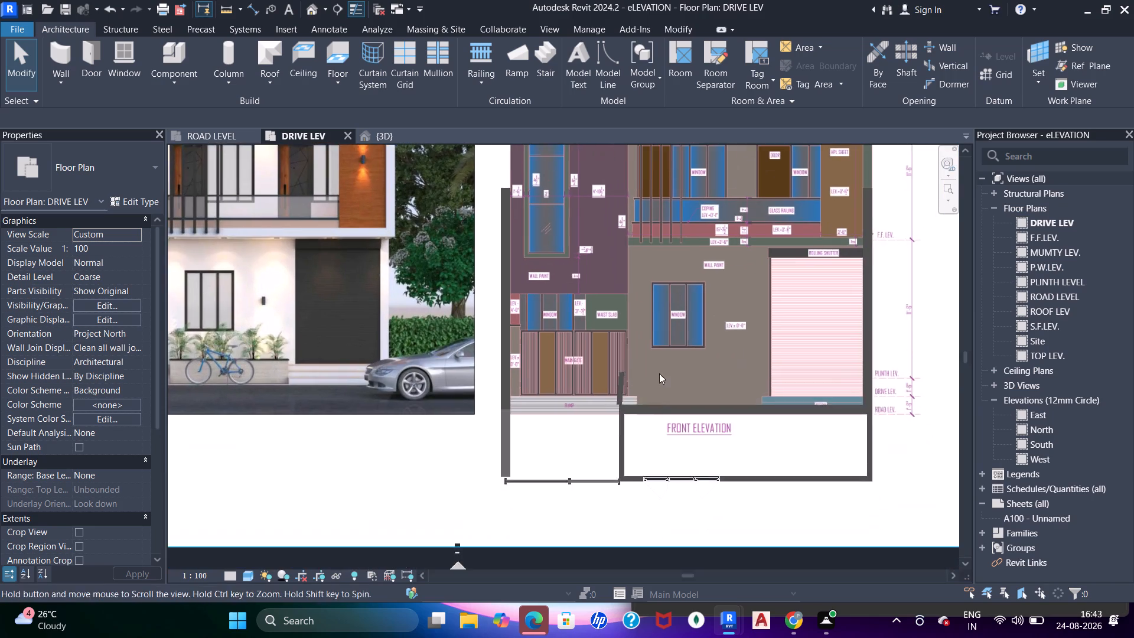
scroll(654, 402, "up", 1)
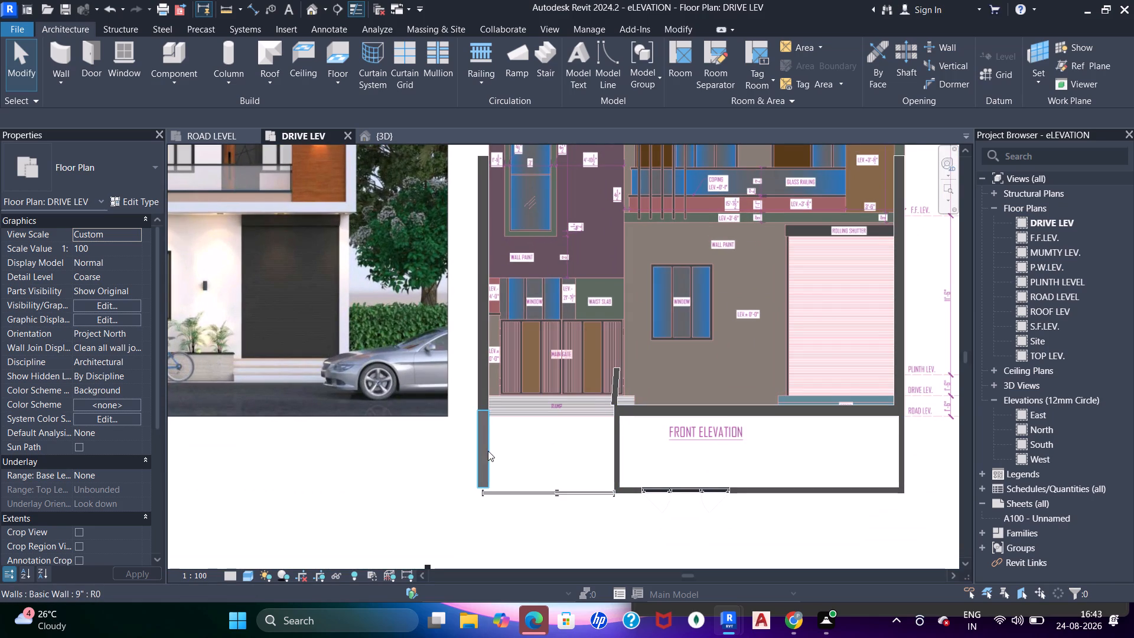
scroll(509, 495, "up", 5)
left_click(470, 462)
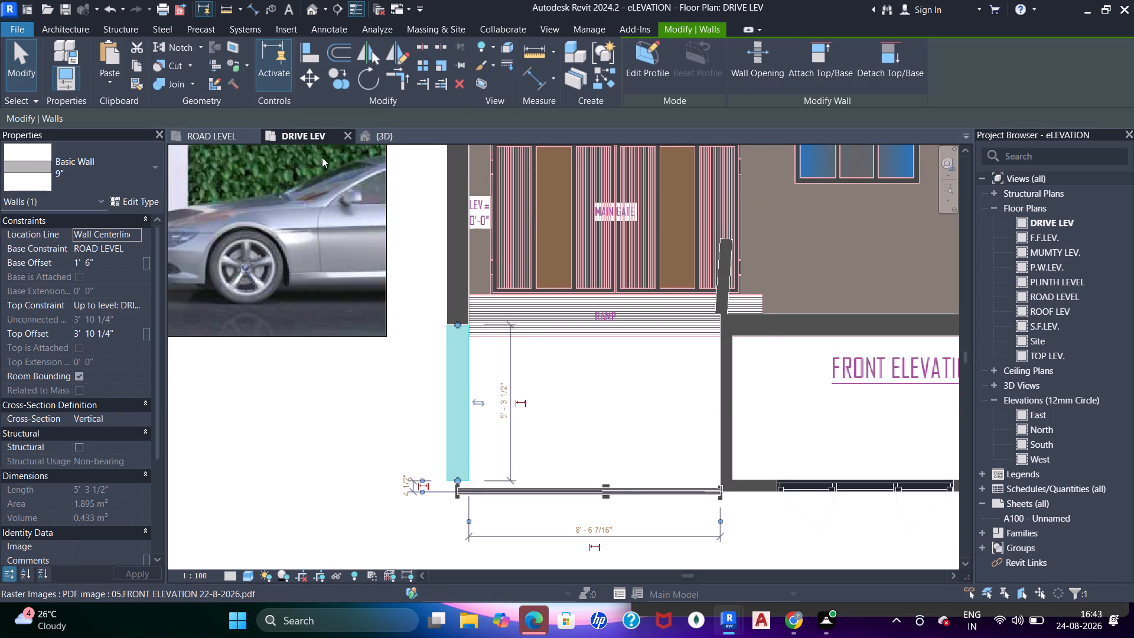
scroll(453, 458, "up", 3)
left_click(386, 142)
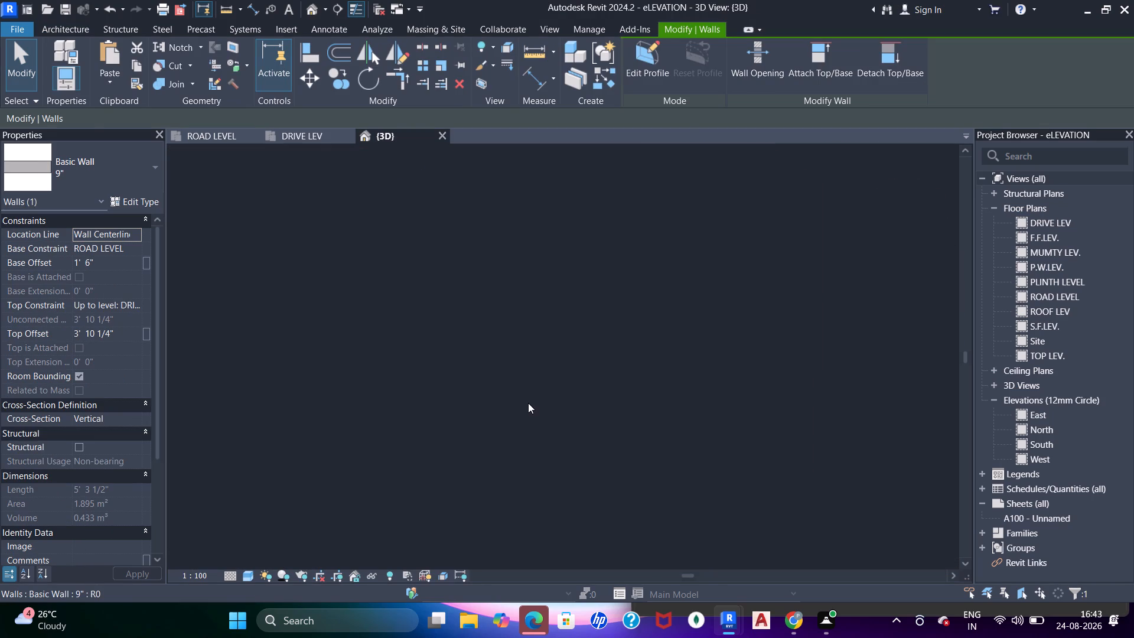
key("Escape")
middle_click_drag(607, 393, 644, 525, "shift")
scroll(606, 334, "up", 5)
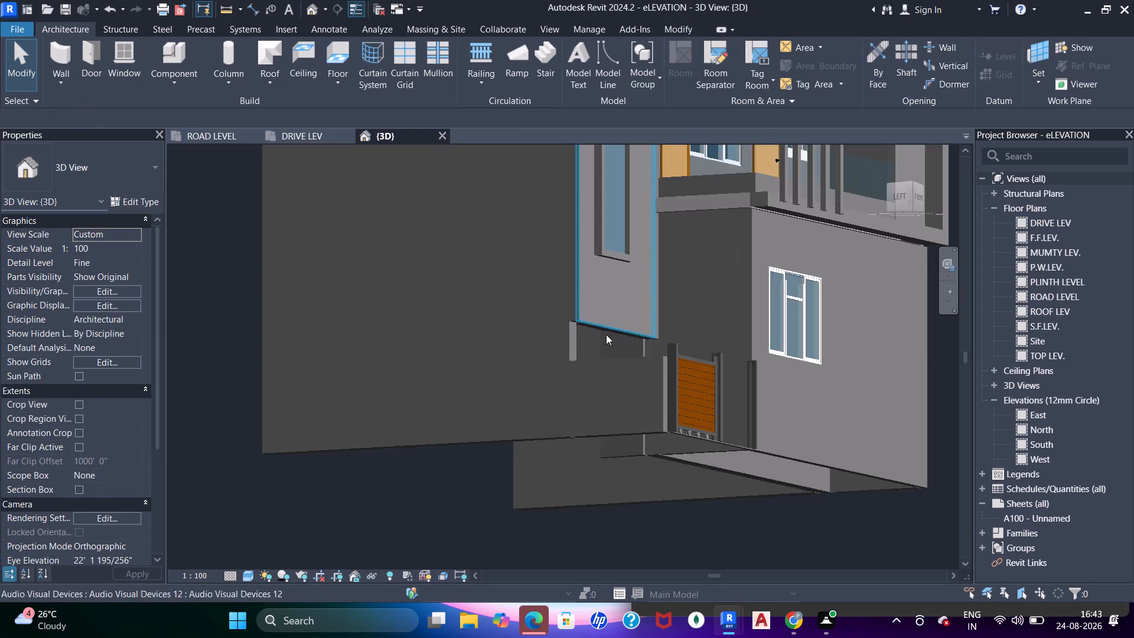
middle_click_drag(628, 354, 659, 431, "shift")
scroll(694, 460, "up", 4)
left_click(694, 461)
scroll(712, 501, "up", 5)
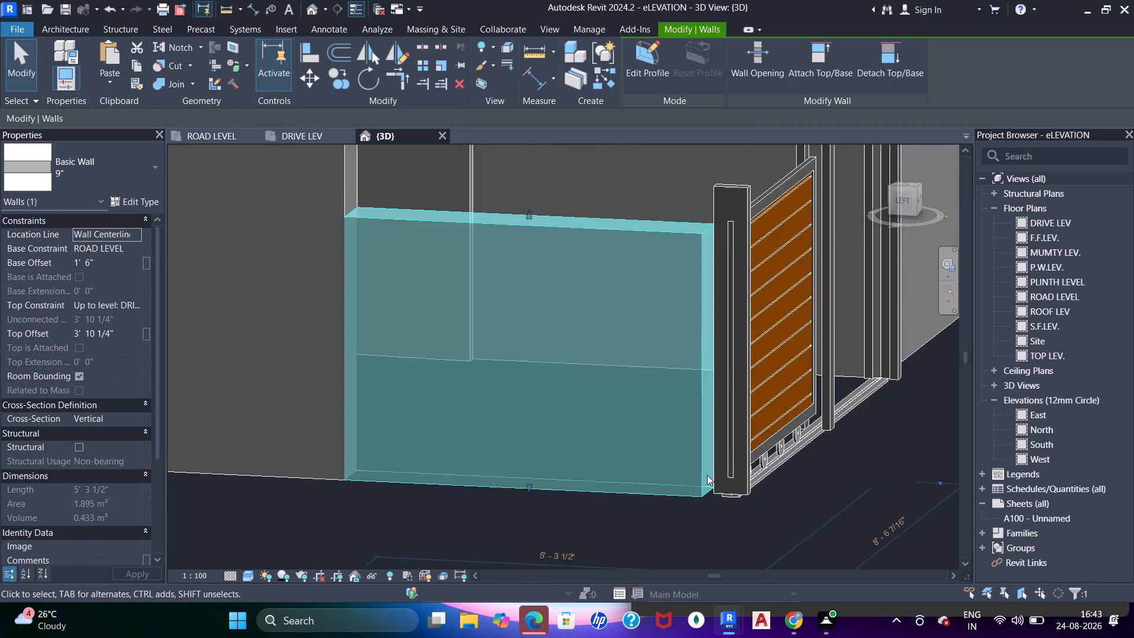
scroll(597, 328, "down", 3)
In the DRIVE LEV plan, extend the low 9" side wall past the gate line to the gate post's outer face.
left_click(301, 136)
scroll(493, 506, "up", 5)
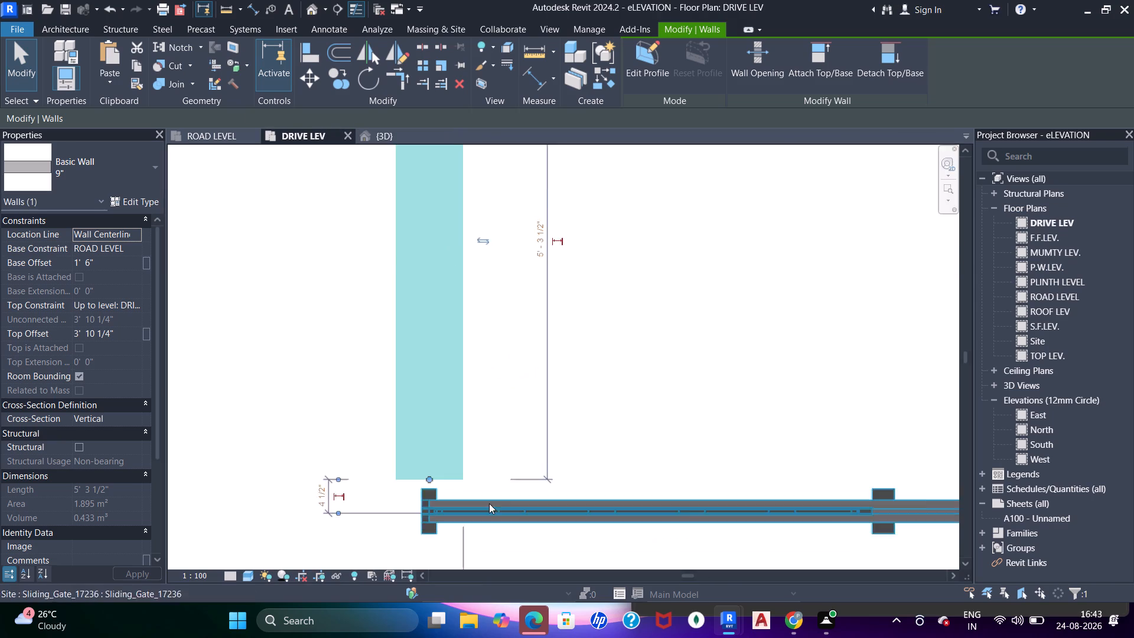
scroll(489, 503, "up", 1)
middle_click_drag(451, 477, 532, 310)
scroll(513, 349, "up", 3)
left_click_drag(493, 285, 492, 286)
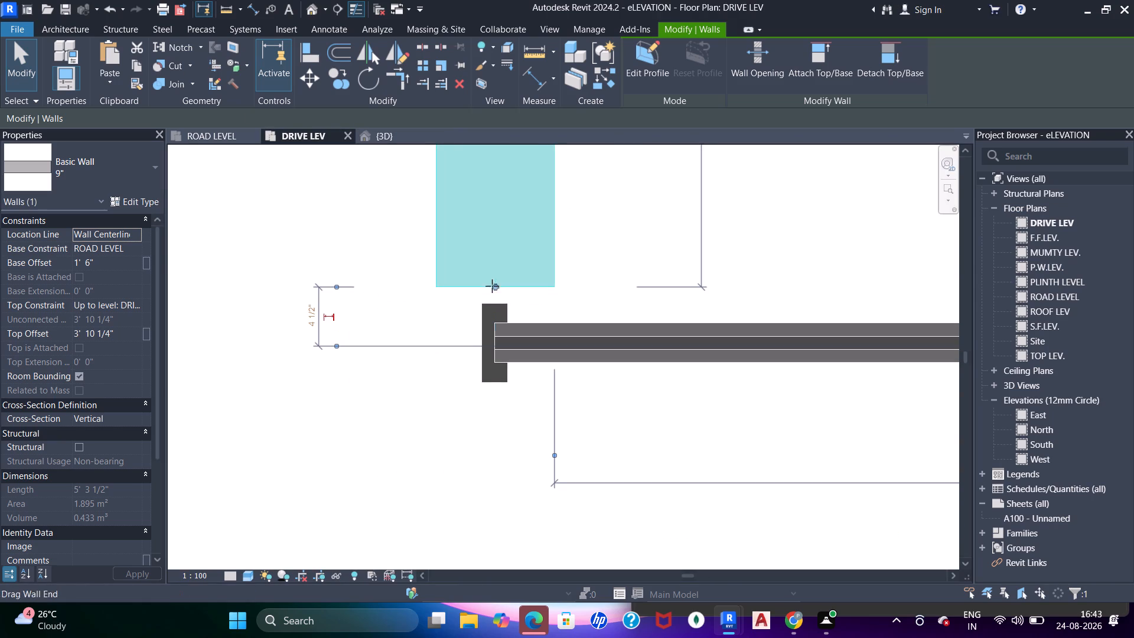
left_click_drag(492, 286, 494, 301)
key("Escape")
key("Escape")
scroll(541, 301, "down", 5)
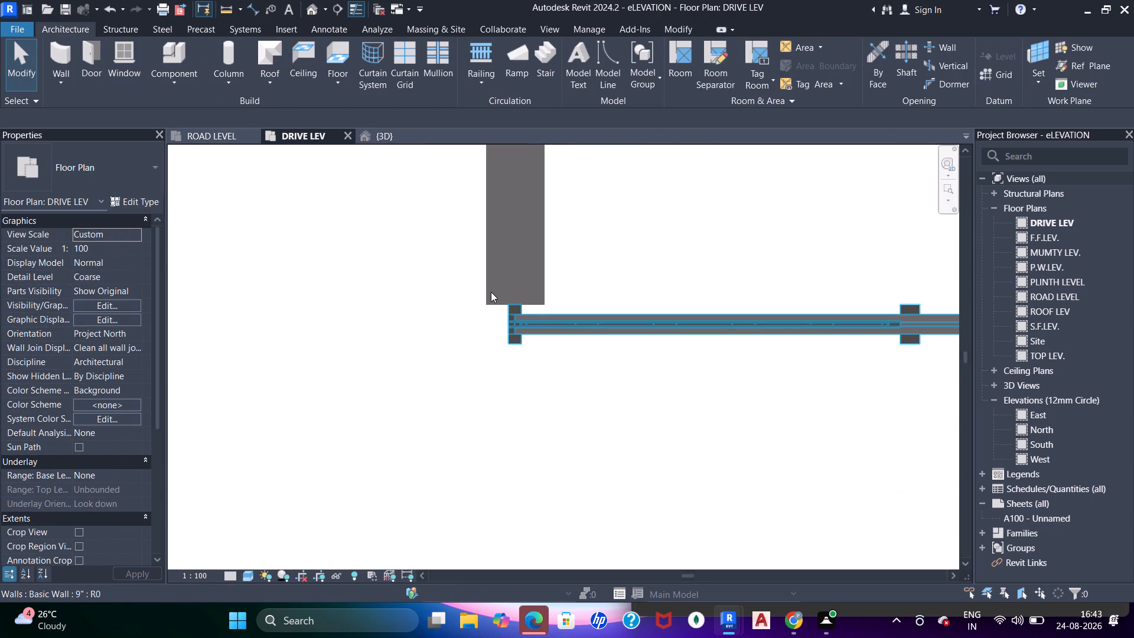
left_click(495, 301)
scroll(511, 310, "up", 4)
left_click_drag(517, 297, 525, 366)
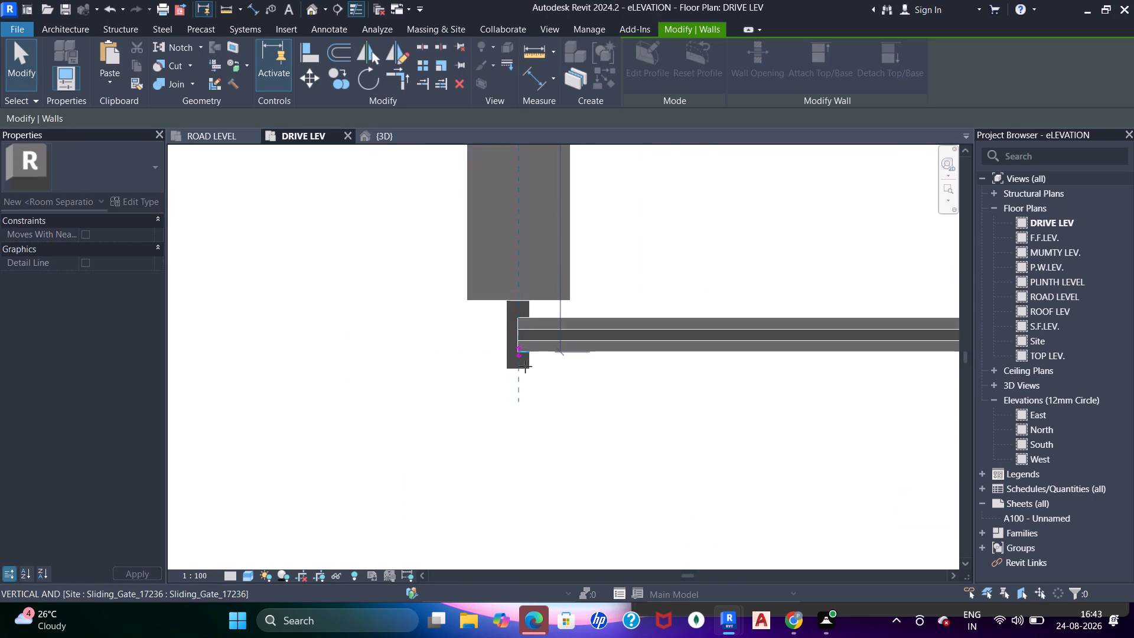
left_click_drag(525, 366, 525, 371)
left_click(516, 370)
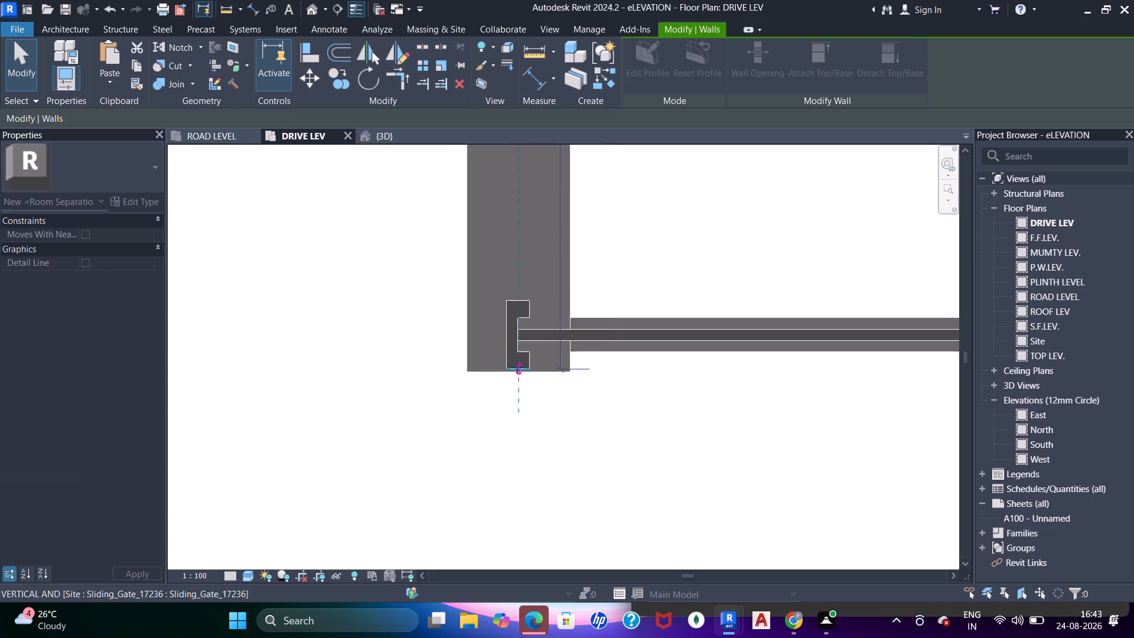
Examine the front facade in 3D, especially the join between the side wall and the sliding gate.
left_click(376, 140)
key("Escape")
middle_click_drag(683, 371, 535, 418, "shift")
middle_click_drag(565, 418, 545, 383, "shift")
middle_click(545, 383, "shift")
middle_click_drag(545, 383, 551, 362, "shift")
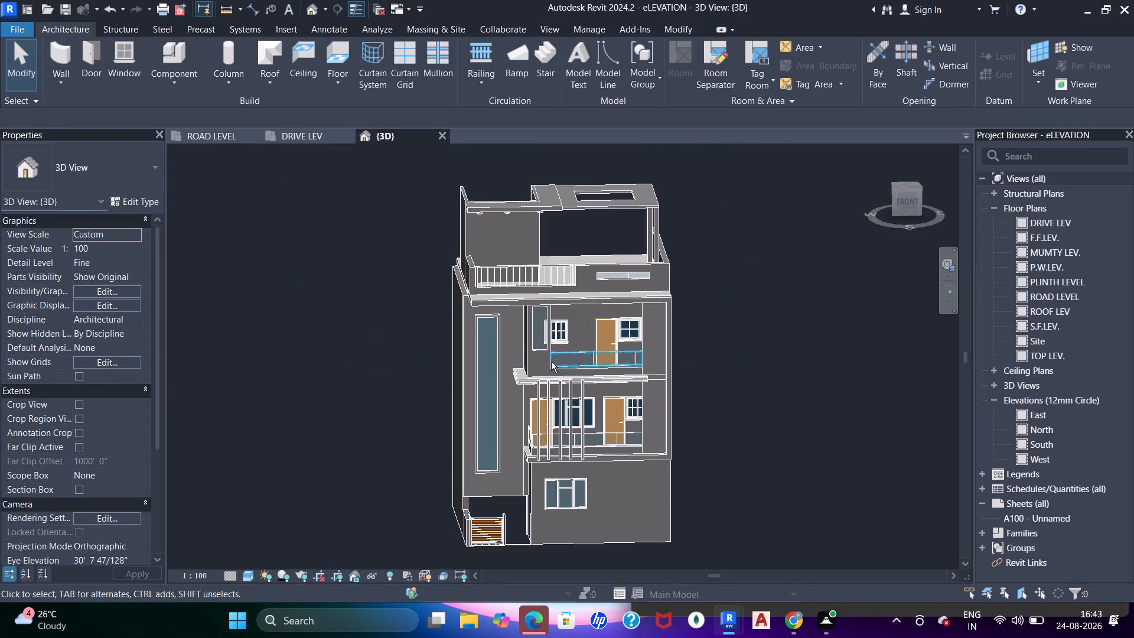
middle_click_drag(551, 362, 571, 359, "shift")
middle_click_drag(556, 452, 604, 248)
scroll(585, 289, "up", 11)
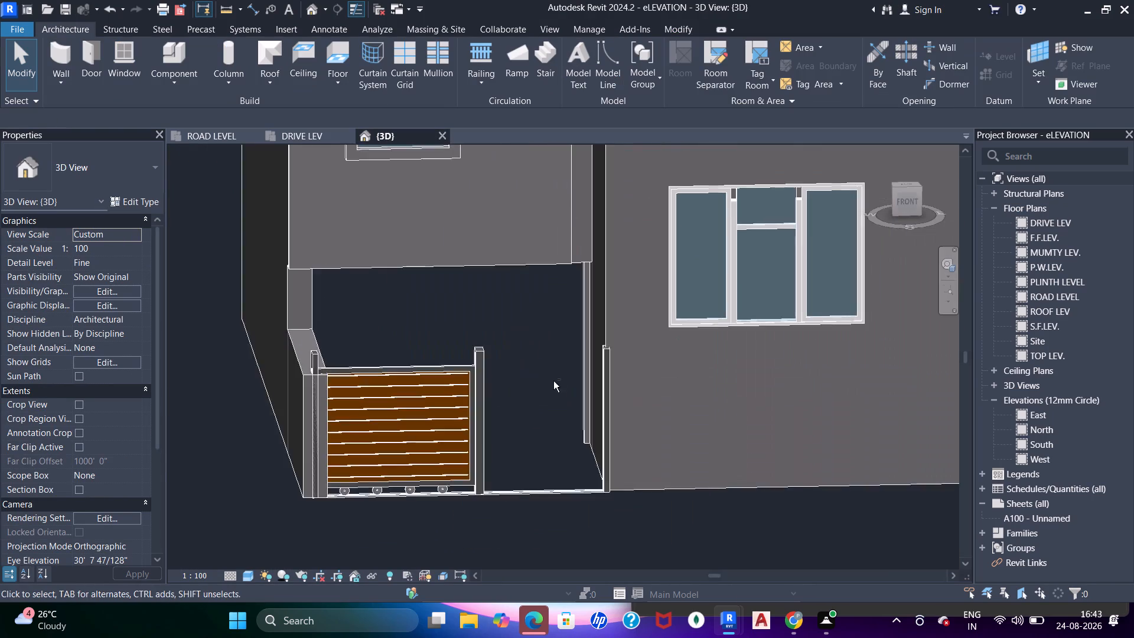
Open the Sliding_Gate_17236 family for editing from the 3D view of the facade.
middle_click_drag(554, 382, 616, 357, "shift")
middle_click_drag(544, 411, 673, 284)
scroll(610, 315, "up", 4)
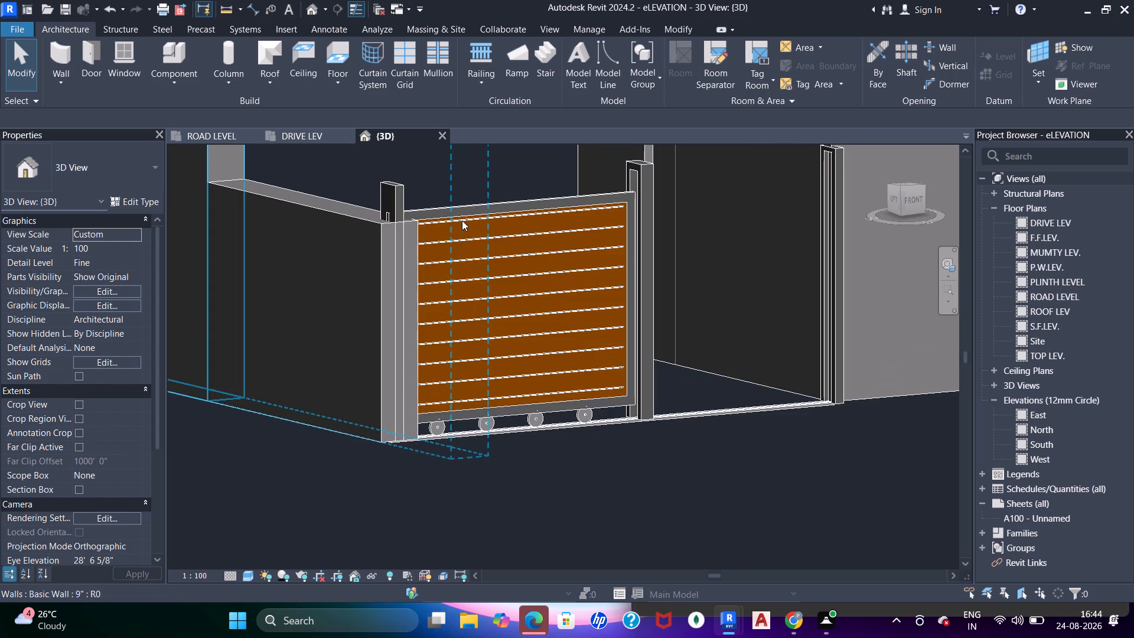
left_click(458, 214)
key("Escape")
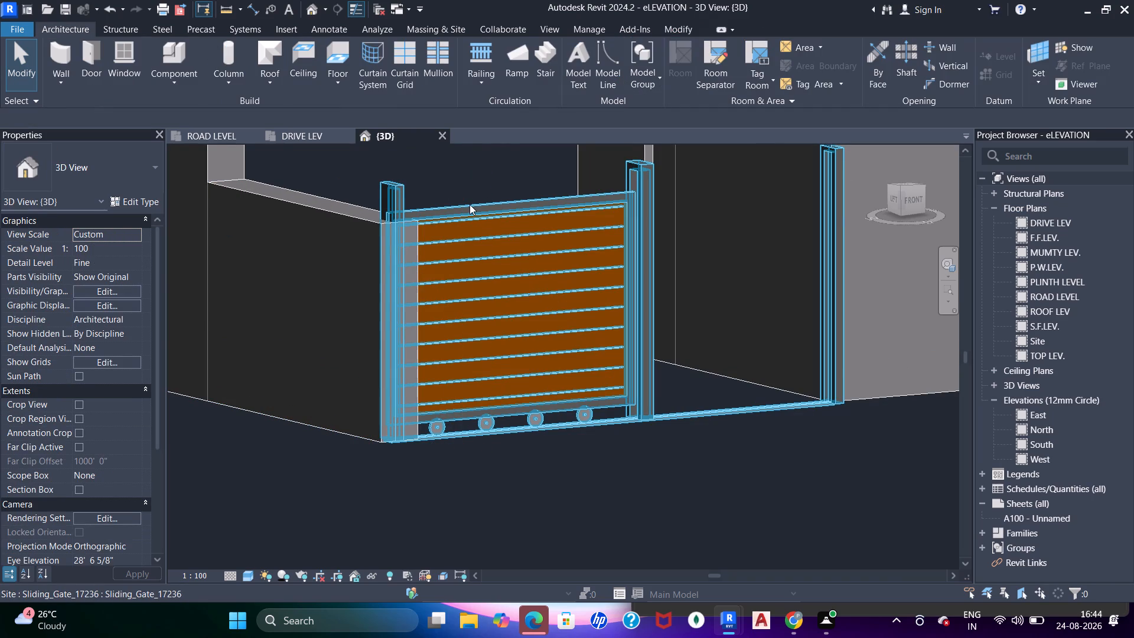
left_click(470, 204)
key("Escape")
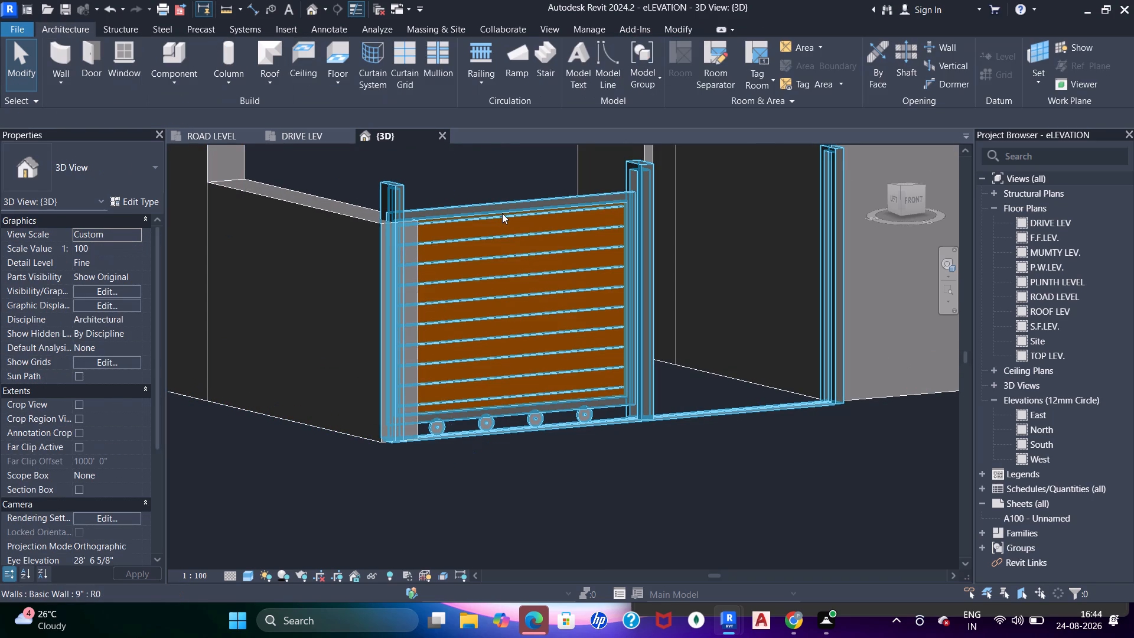
double_click(502, 213)
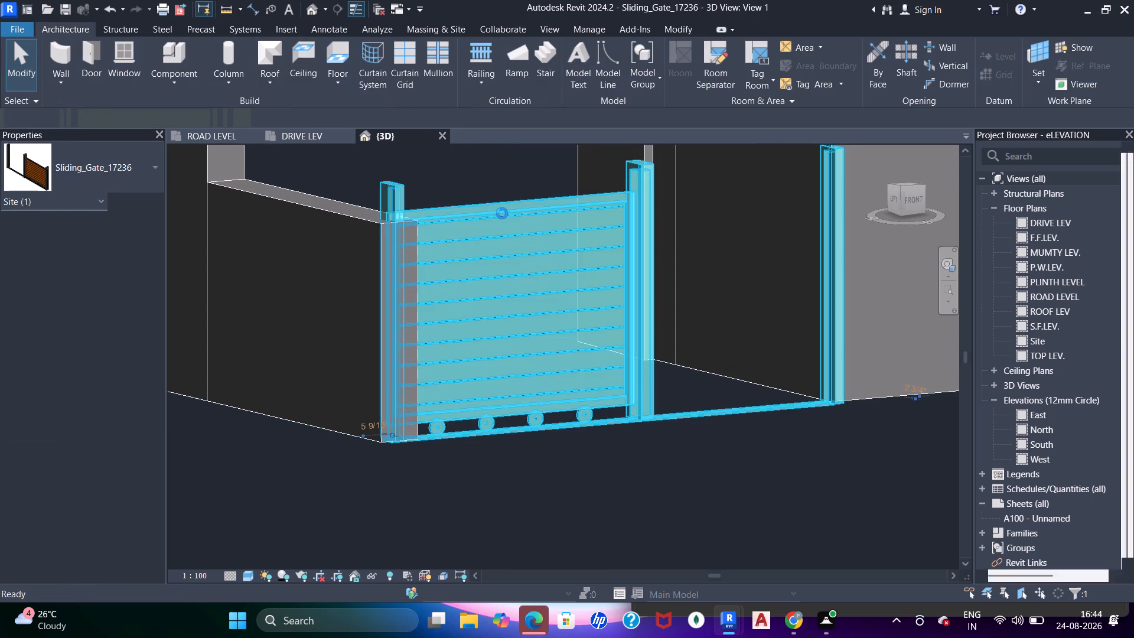
Nudge the gate's end stopper five increments inward along the track, toward the middle post.
middle_click_drag(360, 305, 632, 210)
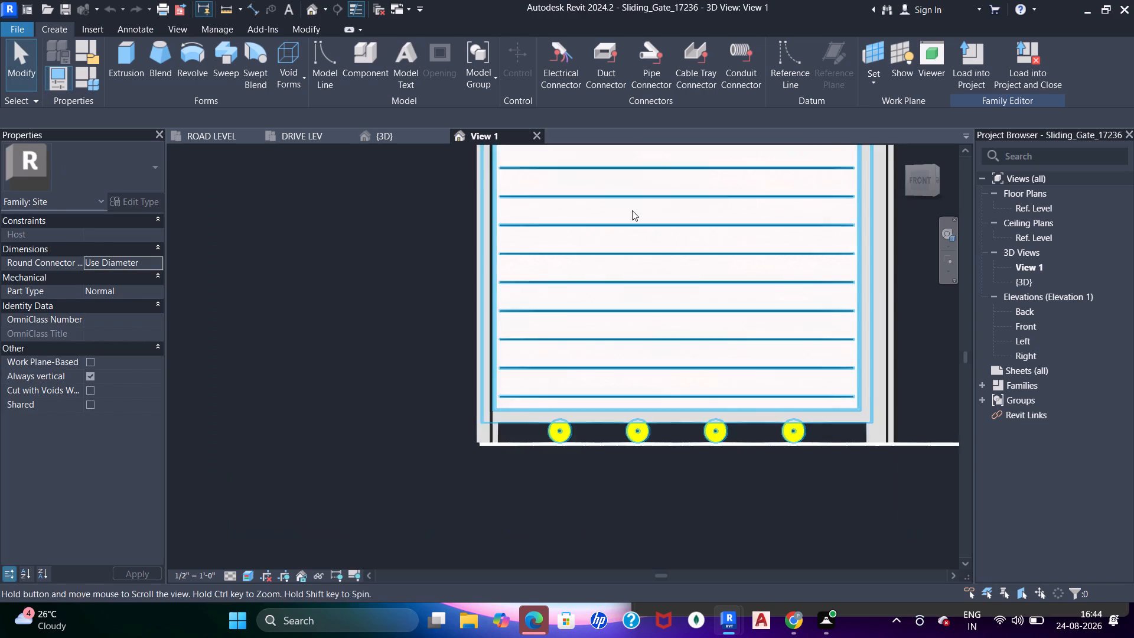
scroll(615, 224, "down", 3)
middle_click_drag(611, 261, 799, 320, "shift")
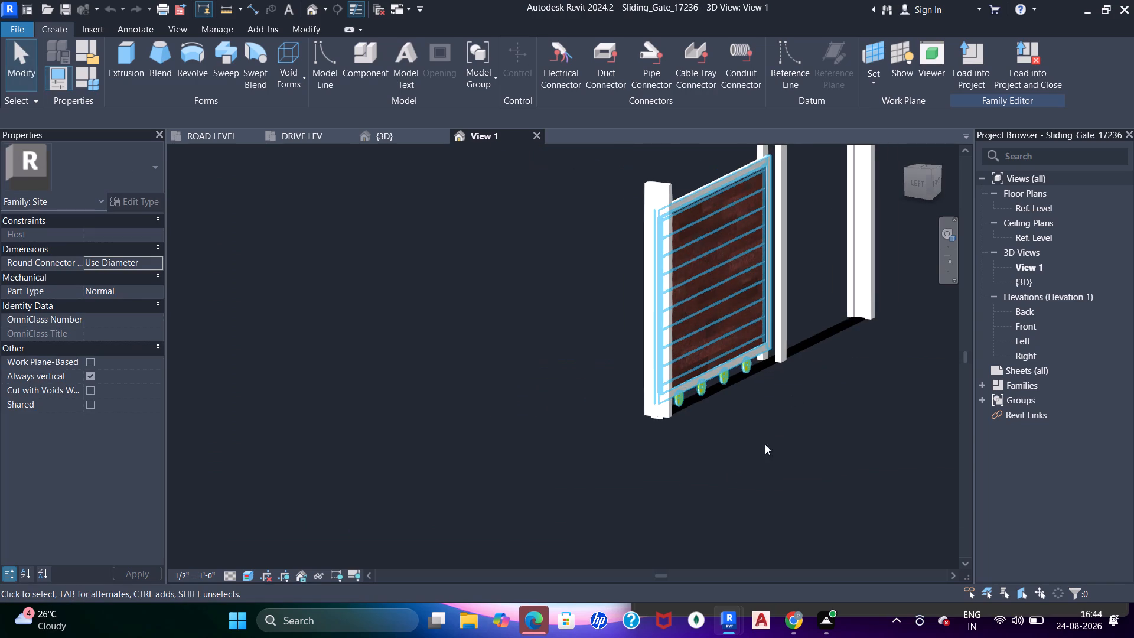
left_click_drag(723, 477, 542, 331)
middle_click_drag(692, 388, 614, 423, "shift")
key("Escape")
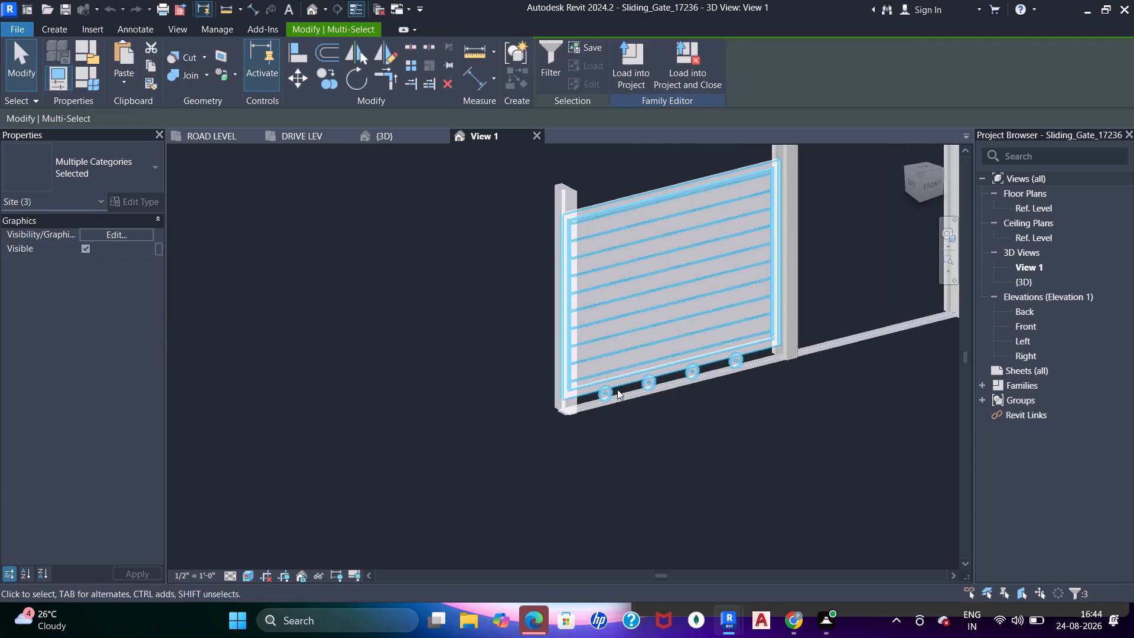
left_click(563, 211)
key("Right")
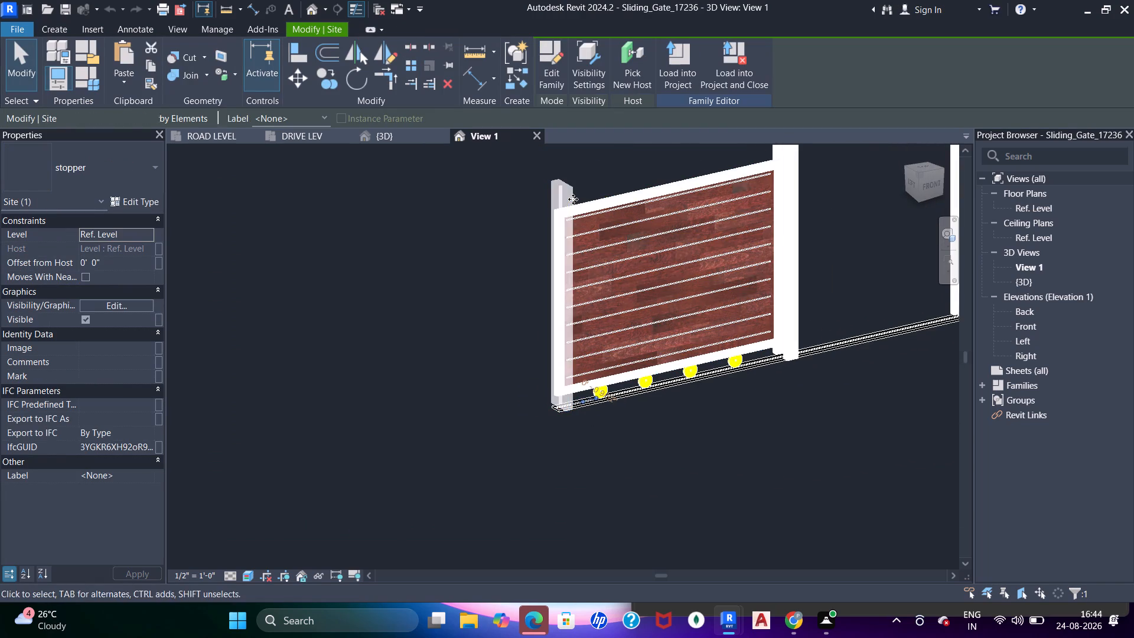
key("Right")
key("Right")
key("Right")
key("Right")
scroll(573, 207, "up", 1)
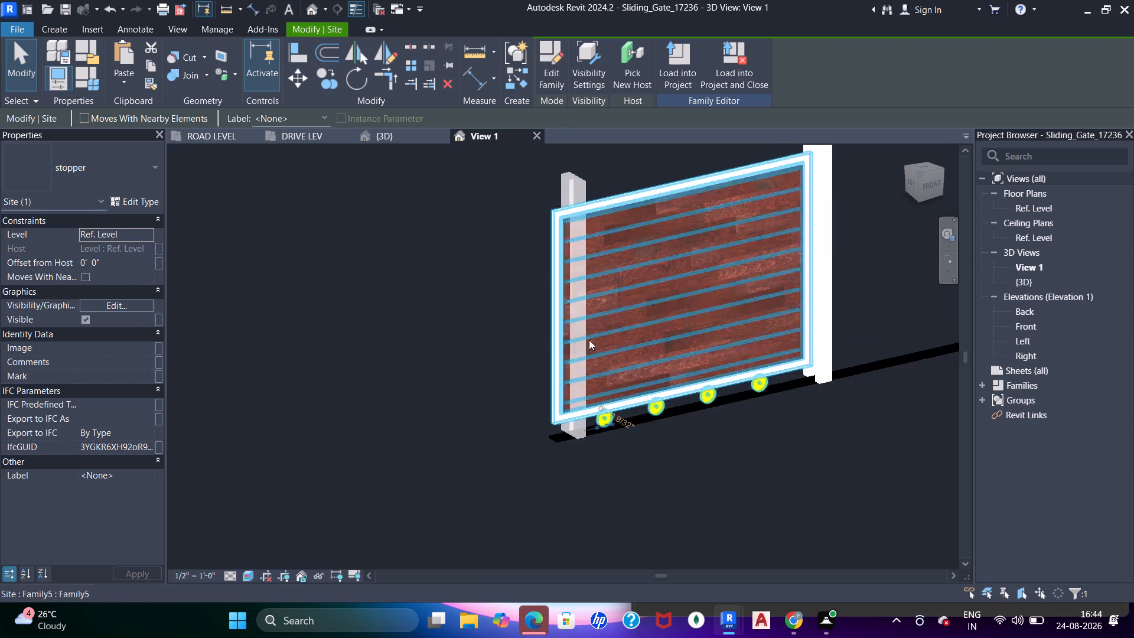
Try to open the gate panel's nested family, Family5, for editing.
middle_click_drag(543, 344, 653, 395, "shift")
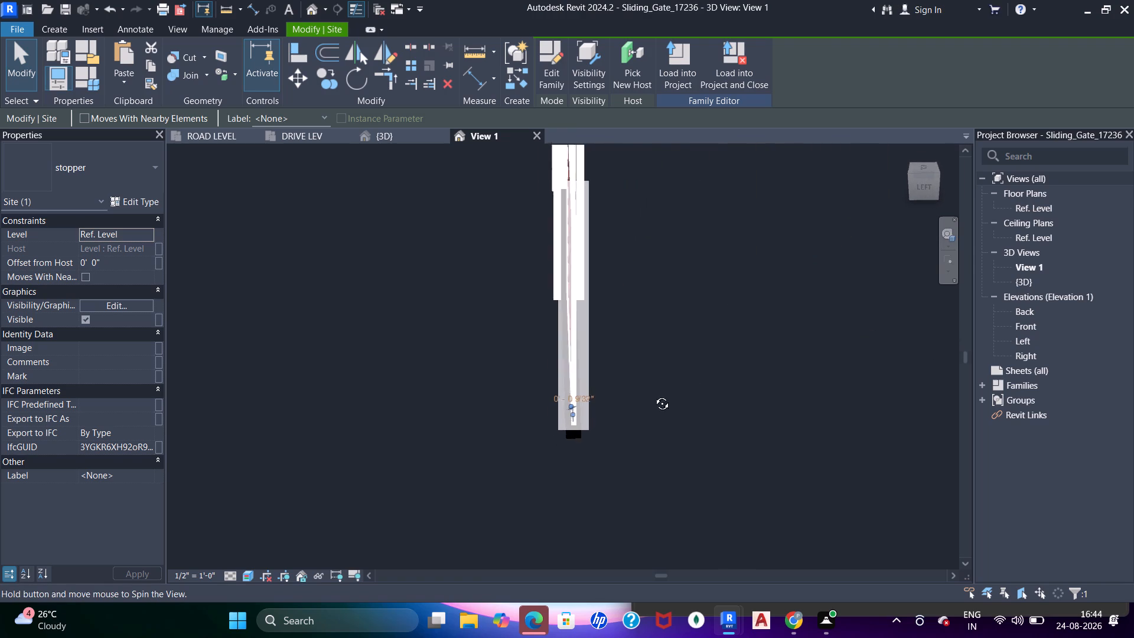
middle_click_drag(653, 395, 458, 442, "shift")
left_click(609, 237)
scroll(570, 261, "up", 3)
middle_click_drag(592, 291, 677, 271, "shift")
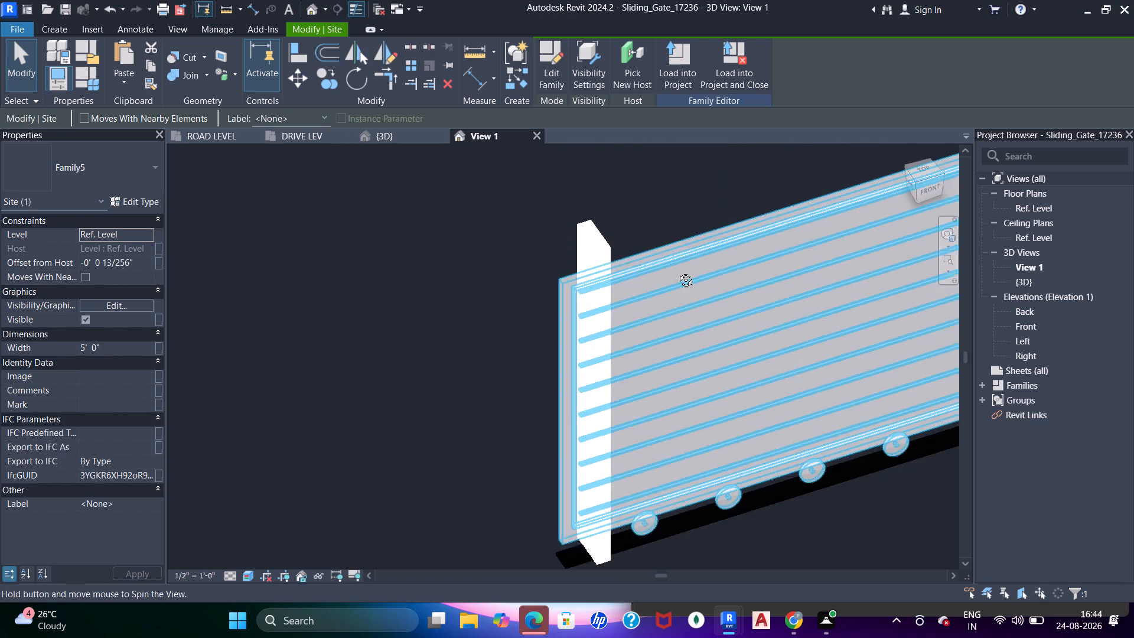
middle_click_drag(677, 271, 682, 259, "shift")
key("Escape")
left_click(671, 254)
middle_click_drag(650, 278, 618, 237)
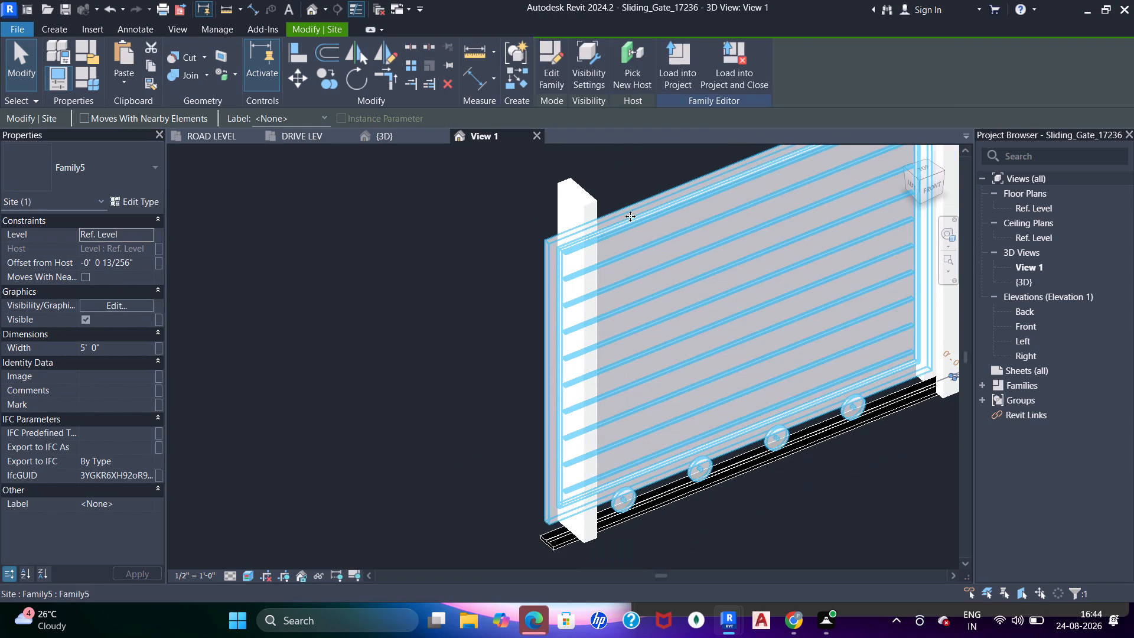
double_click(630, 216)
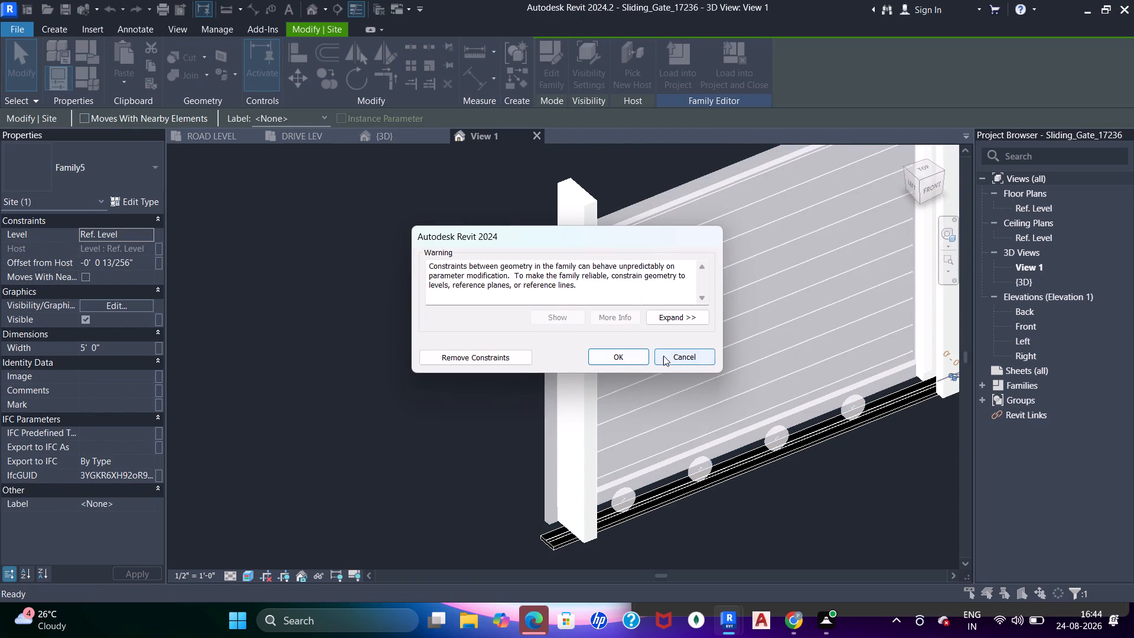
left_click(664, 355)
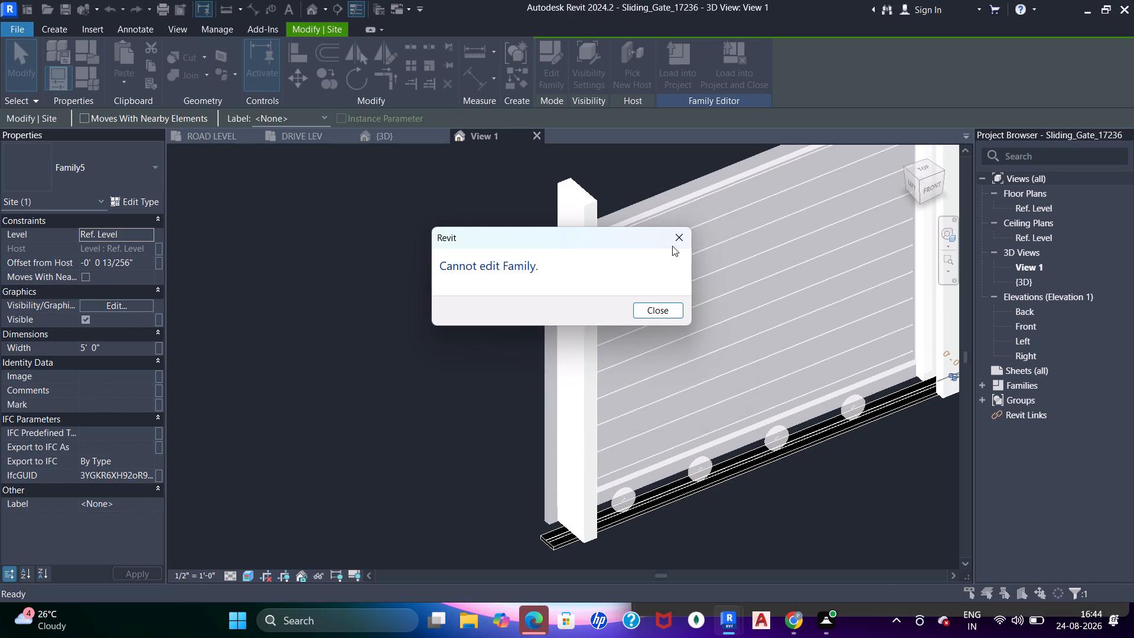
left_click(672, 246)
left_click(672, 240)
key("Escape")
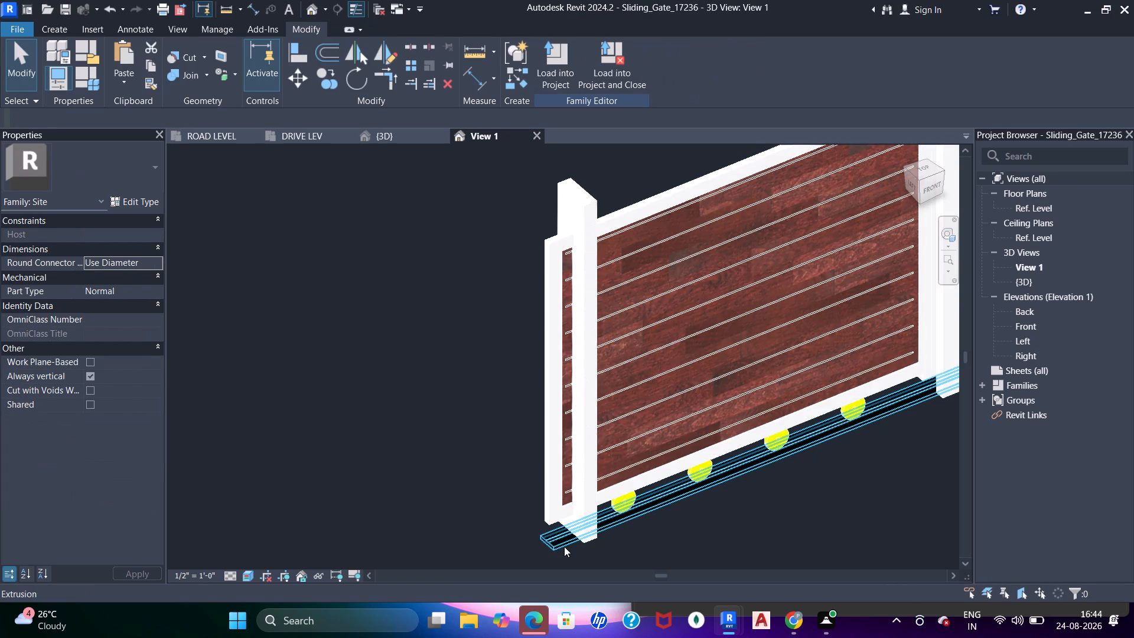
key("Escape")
Slide the gate panel along the track to the inner side of the end stopper, removing the blocking constraints.
left_click(556, 468)
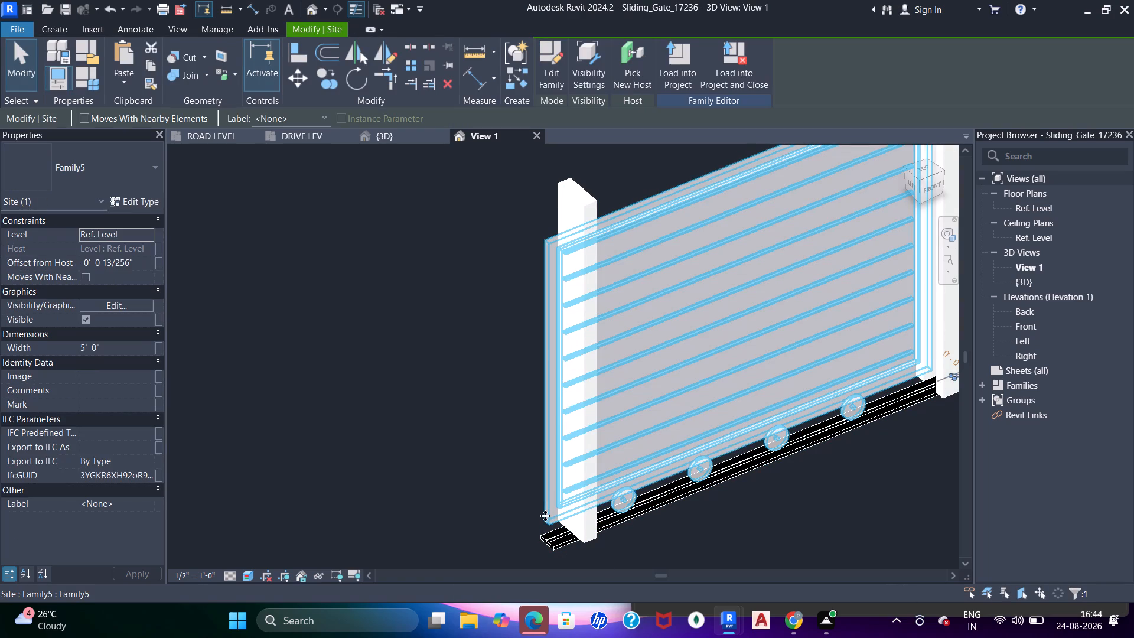
left_click_drag(545, 516, 597, 489)
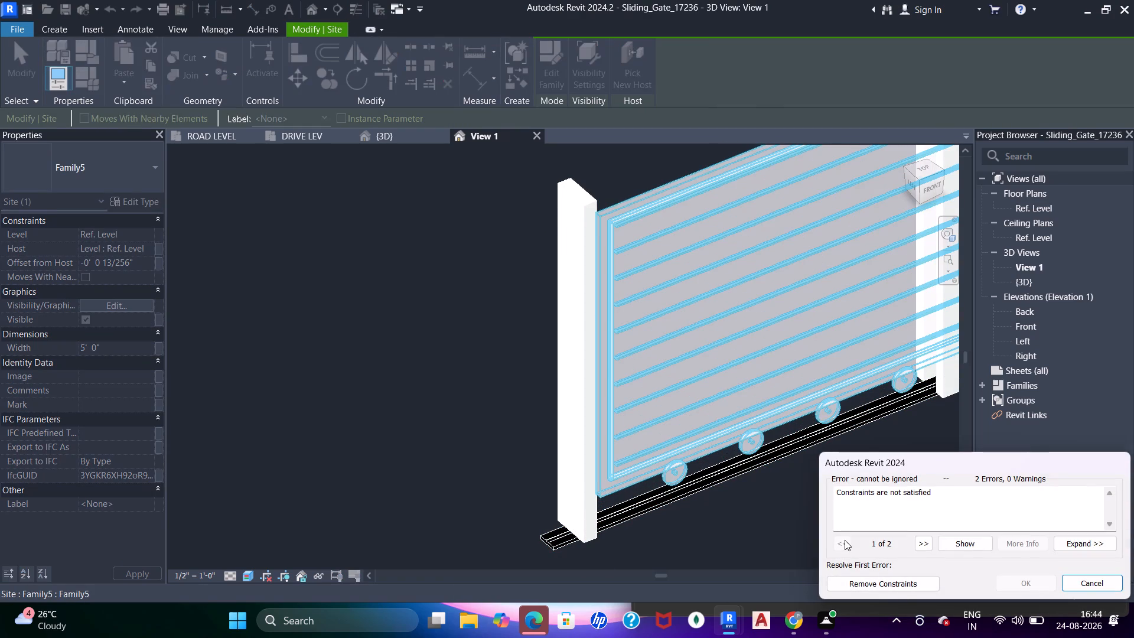
left_click(892, 582)
scroll(709, 359, "down", 3)
middle_click_drag(713, 359, 472, 401)
key("Escape")
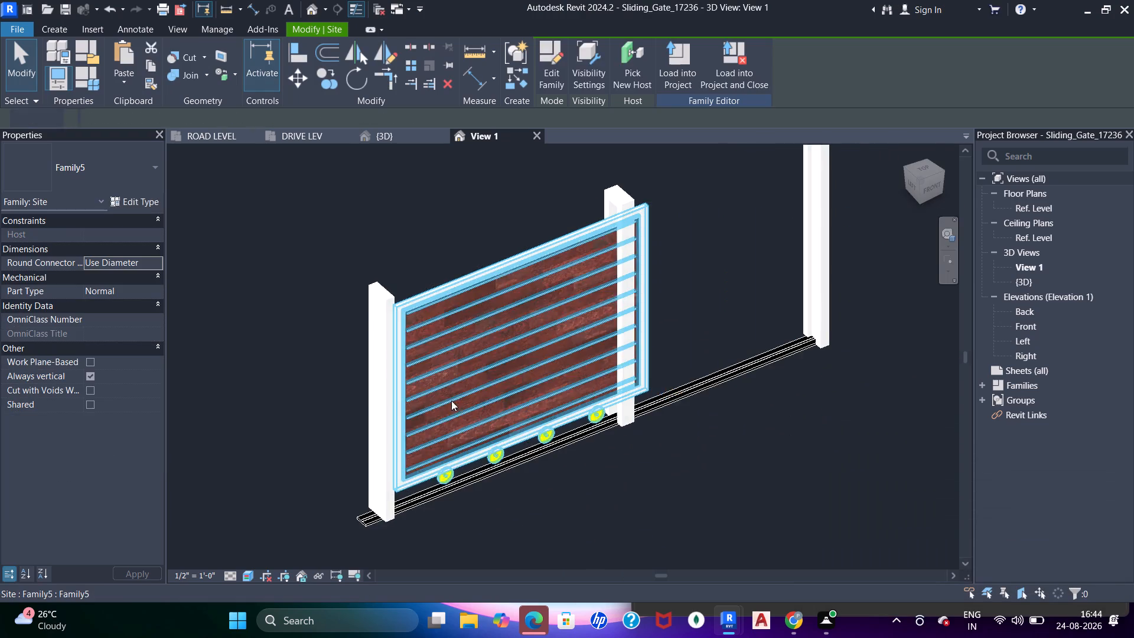
Shorten the black metal track extrusion at the stopper end to a start of 0' 3 3/4", removing its constraint.
middle_click_drag(451, 401, 555, 321)
left_click(468, 445)
scroll(468, 444, "up", 4)
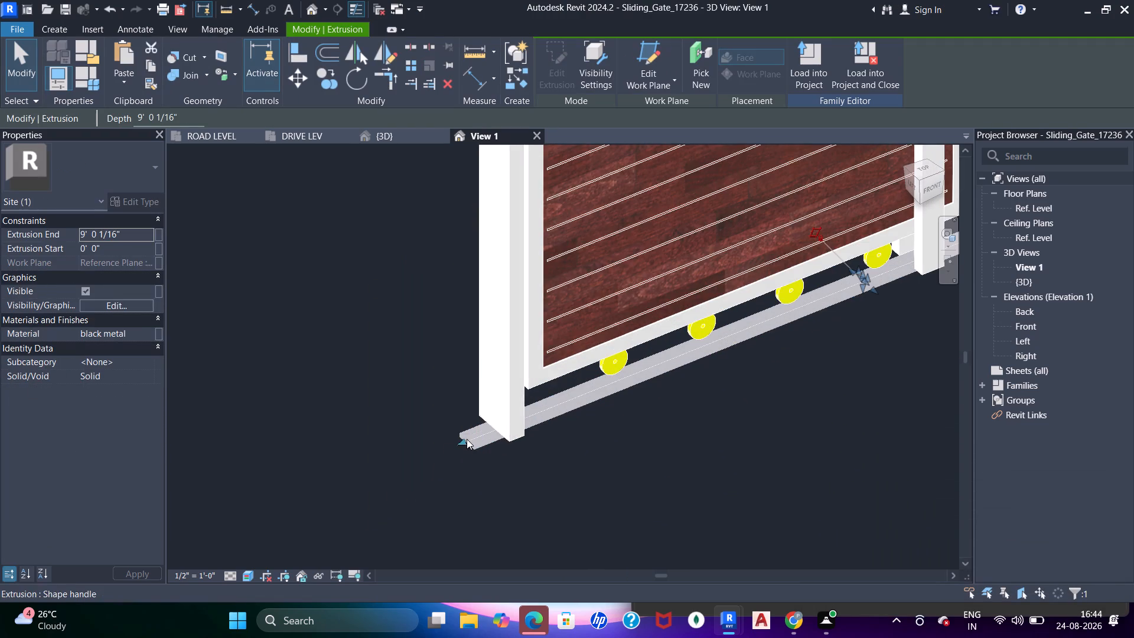
left_click_drag(467, 439, 494, 424)
scroll(501, 401, "down", 5)
middle_click_drag(509, 416, 575, 433, "shift")
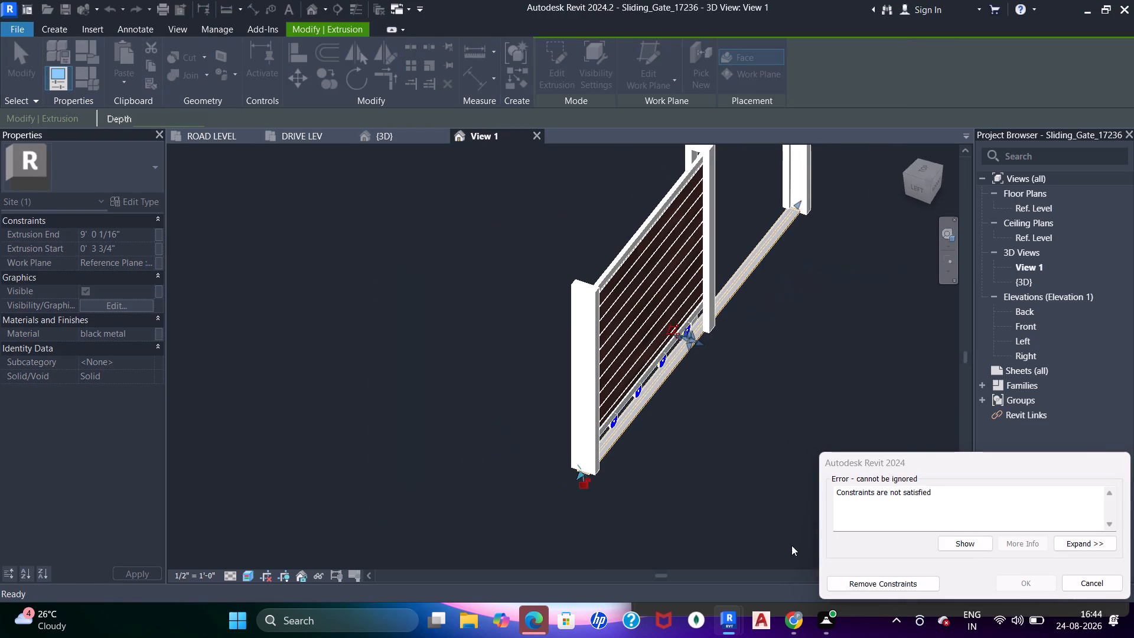
left_click(860, 579)
Examine the gate panel, posts and shortened track from several angles.
middle_click_drag(620, 453, 693, 347, "shift")
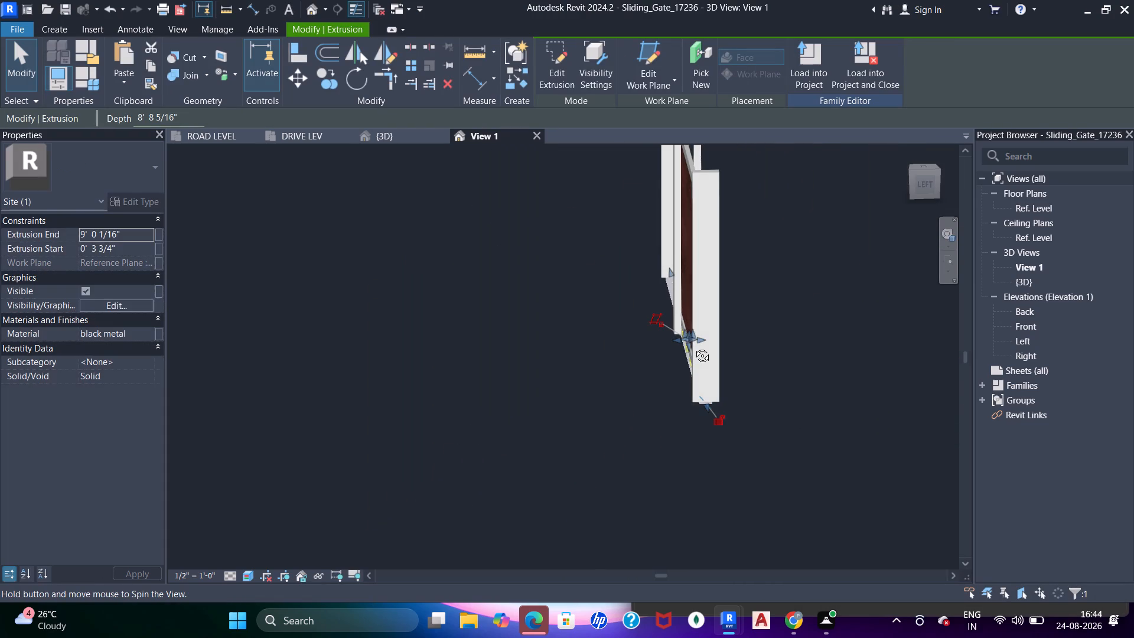
middle_click_drag(693, 347, 604, 387, "shift")
middle_click_drag(677, 386, 520, 379, "shift")
middle_click_drag(668, 364, 499, 440)
middle_click_drag(572, 421, 543, 421, "shift")
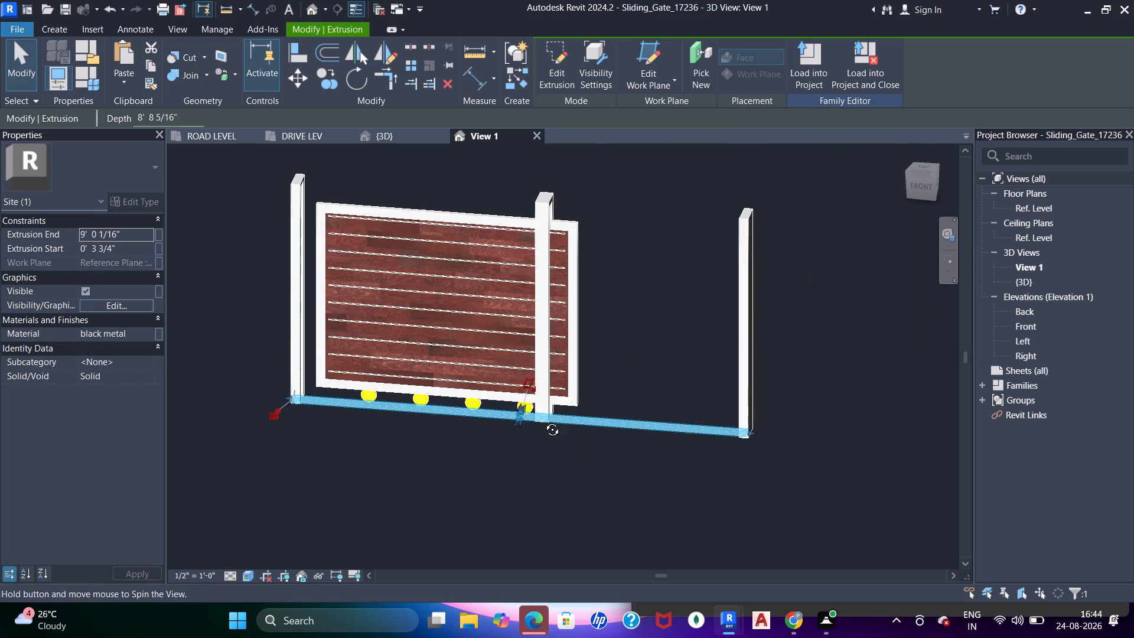
middle_click_drag(543, 421, 530, 419, "shift")
middle_click_drag(475, 389, 688, 263, "shift")
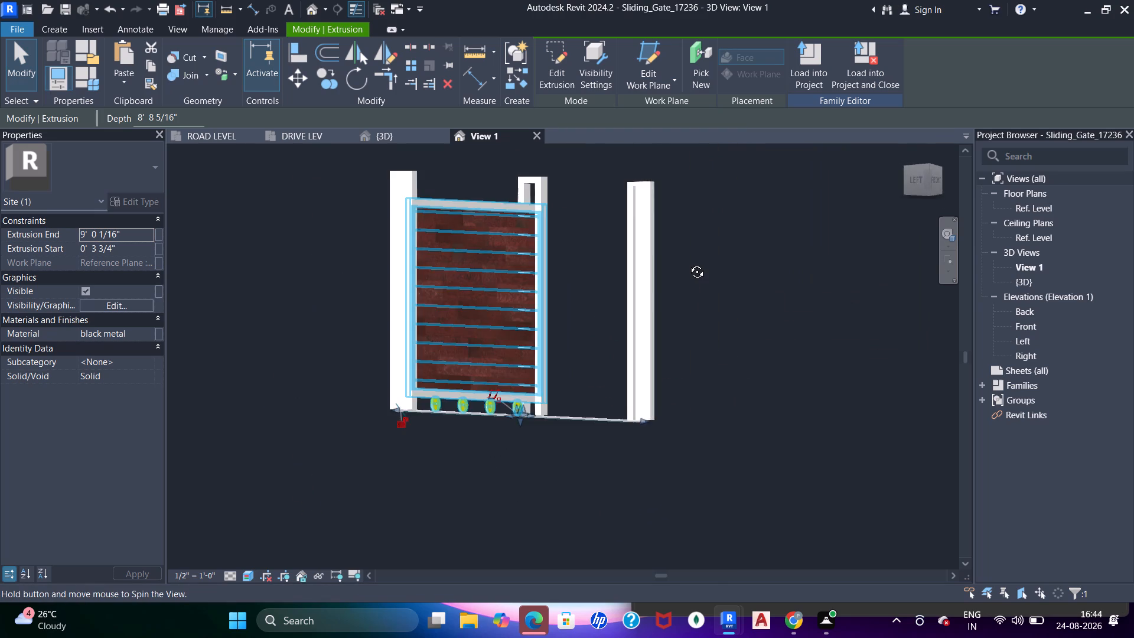
middle_click_drag(688, 263, 422, 452, "shift")
scroll(342, 219, "up", 3)
middle_click_drag(451, 304, 593, 343)
middle_click_drag(591, 334, 646, 365, "shift")
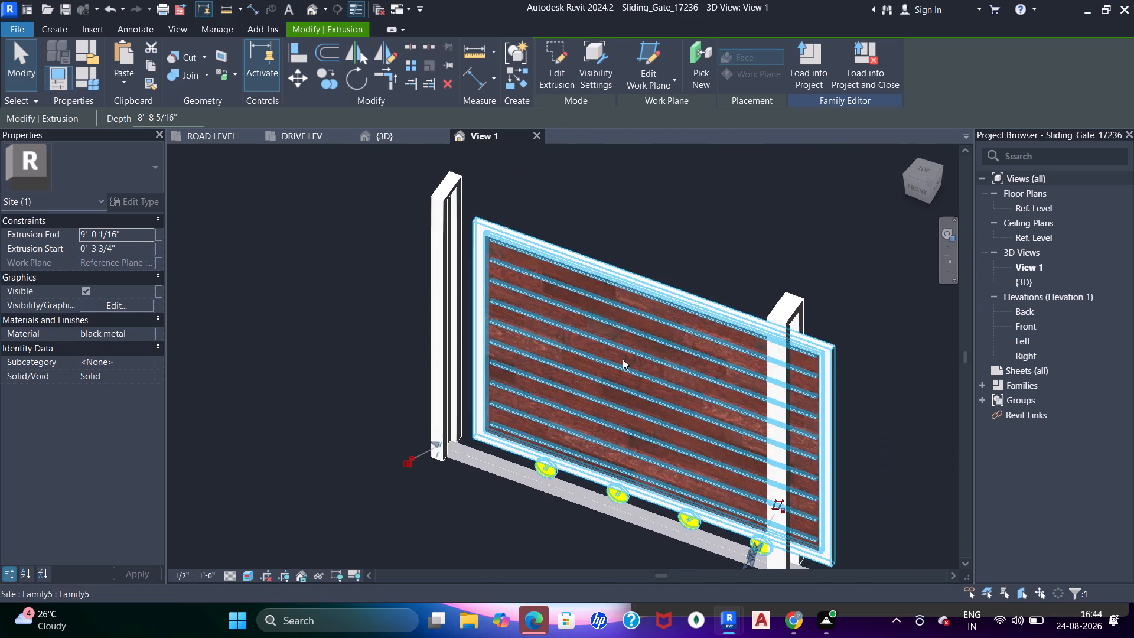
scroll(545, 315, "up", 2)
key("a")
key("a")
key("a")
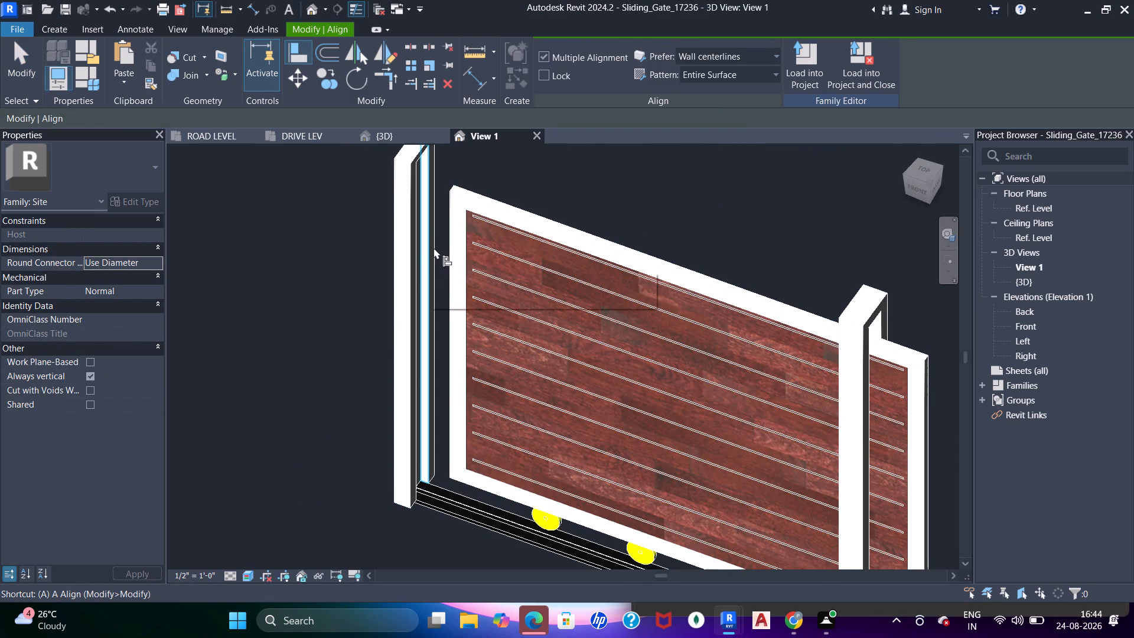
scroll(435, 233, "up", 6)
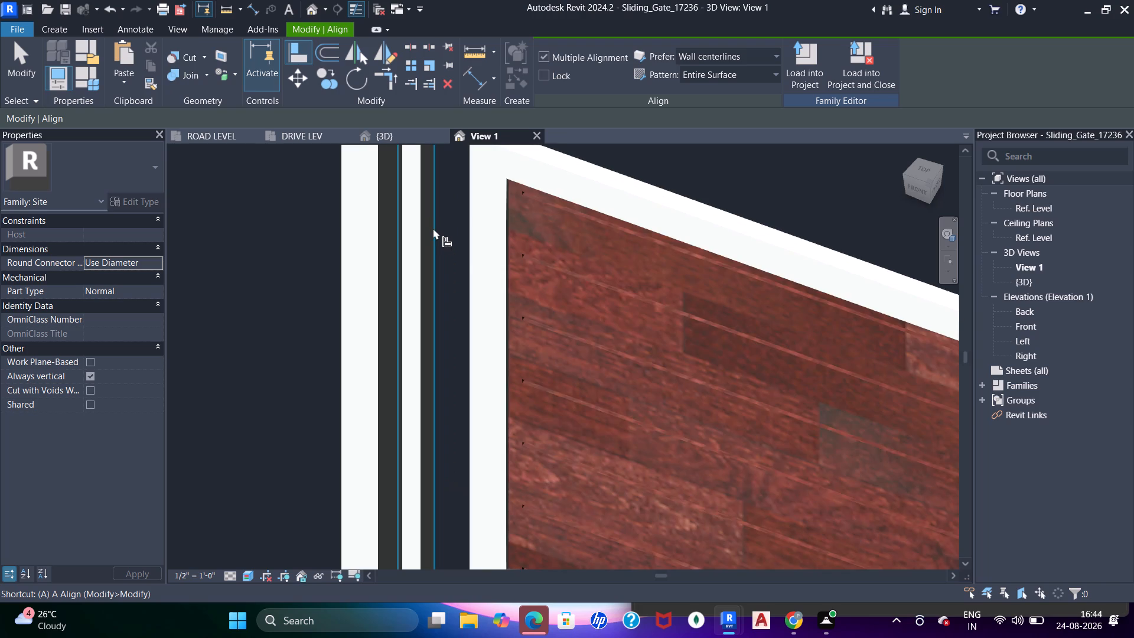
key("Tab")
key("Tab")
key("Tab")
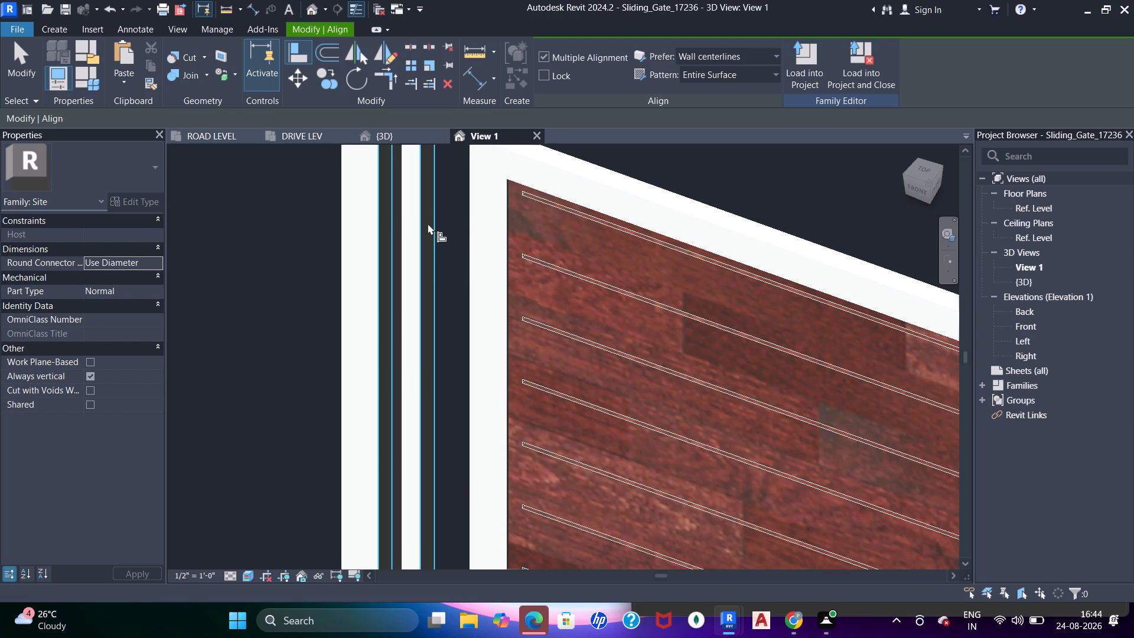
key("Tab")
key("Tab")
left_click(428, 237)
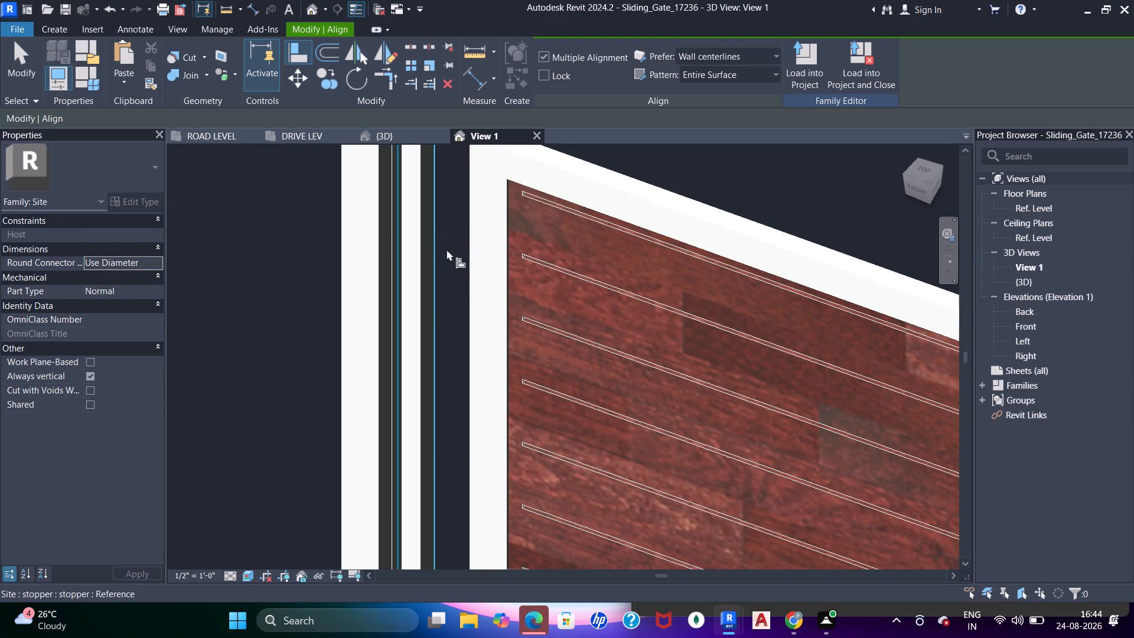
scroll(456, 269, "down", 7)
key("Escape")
Align the gate panel's end face with the inner face of the end stopper.
middle_click_drag(480, 324, 510, 385, "shift")
scroll(396, 304, "up", 5)
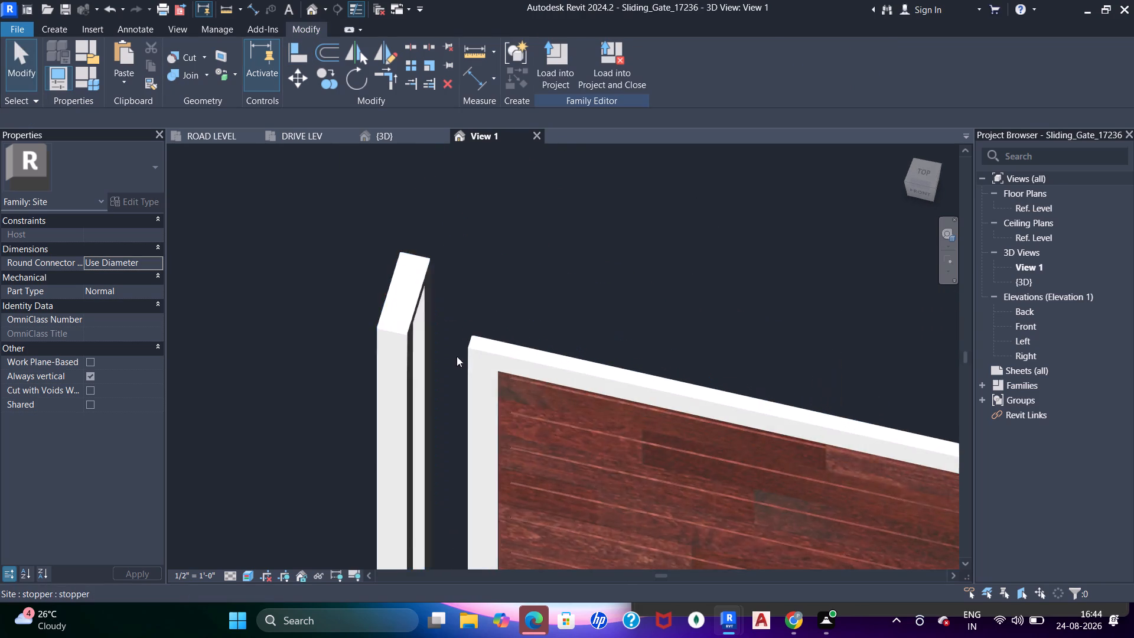
middle_click_drag(457, 358, 429, 289)
key("a")
middle_click_drag(435, 247, 468, 398)
scroll(440, 269, "up", 1)
key("a")
key("a")
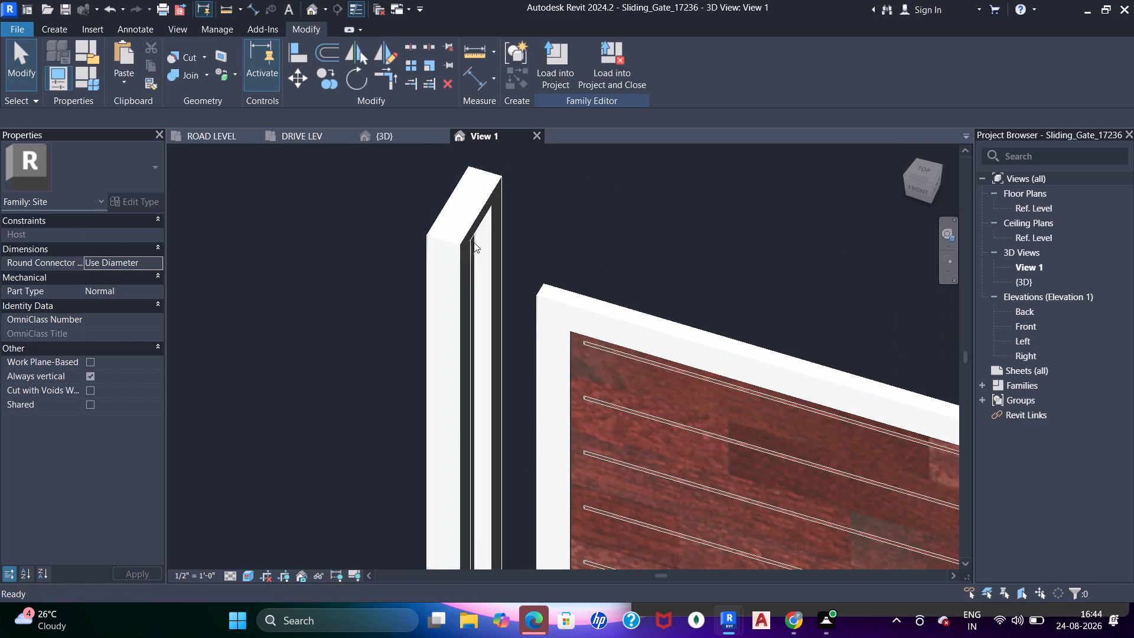
key("a")
left_click(492, 201)
left_click(539, 343)
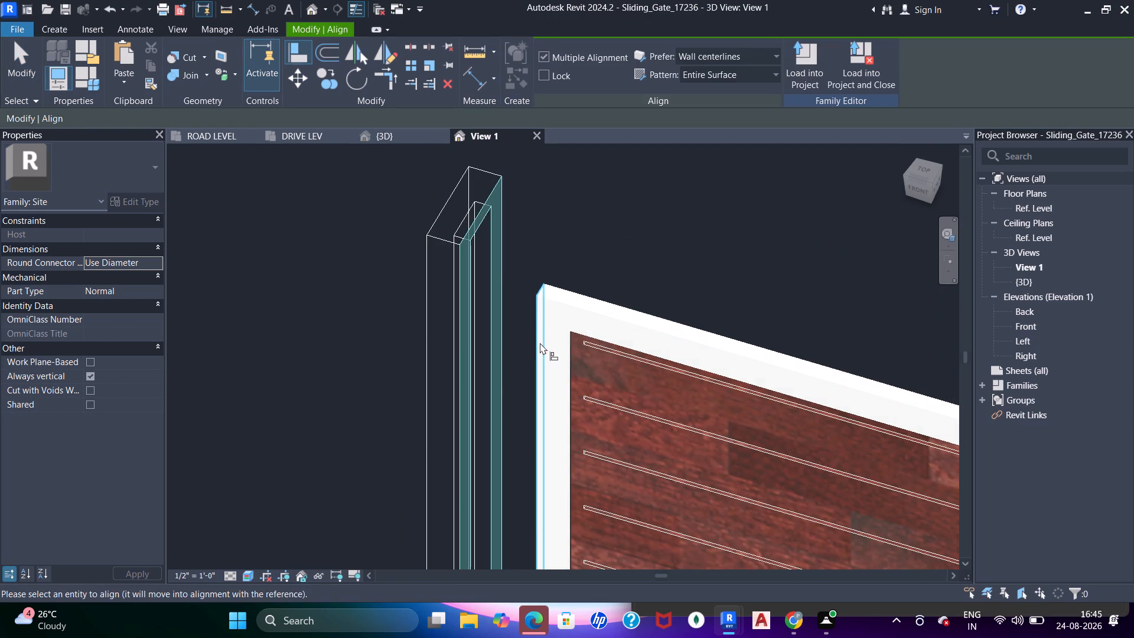
key("Escape")
scroll(521, 288, "down", 6)
key("Escape")
key("Escape")
Nudge the gate panel three increments toward the front, across the track, to seat it within the post channels.
scroll(511, 287, "down", 4)
middle_click_drag(542, 376, 637, 331, "shift")
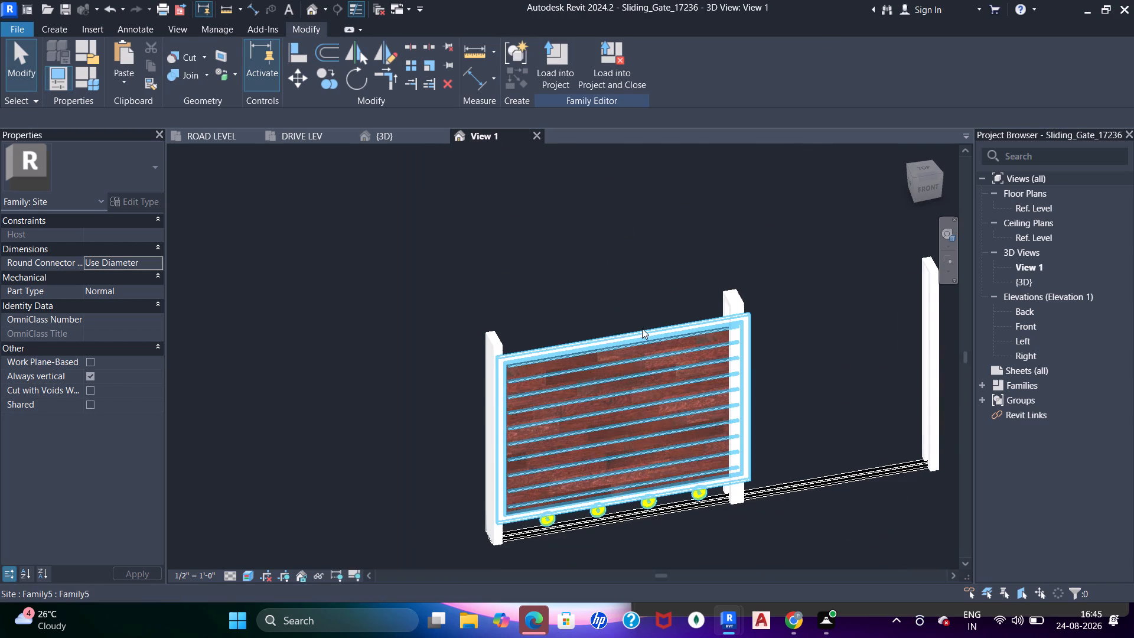
middle_click_drag(627, 396, 600, 348, "shift")
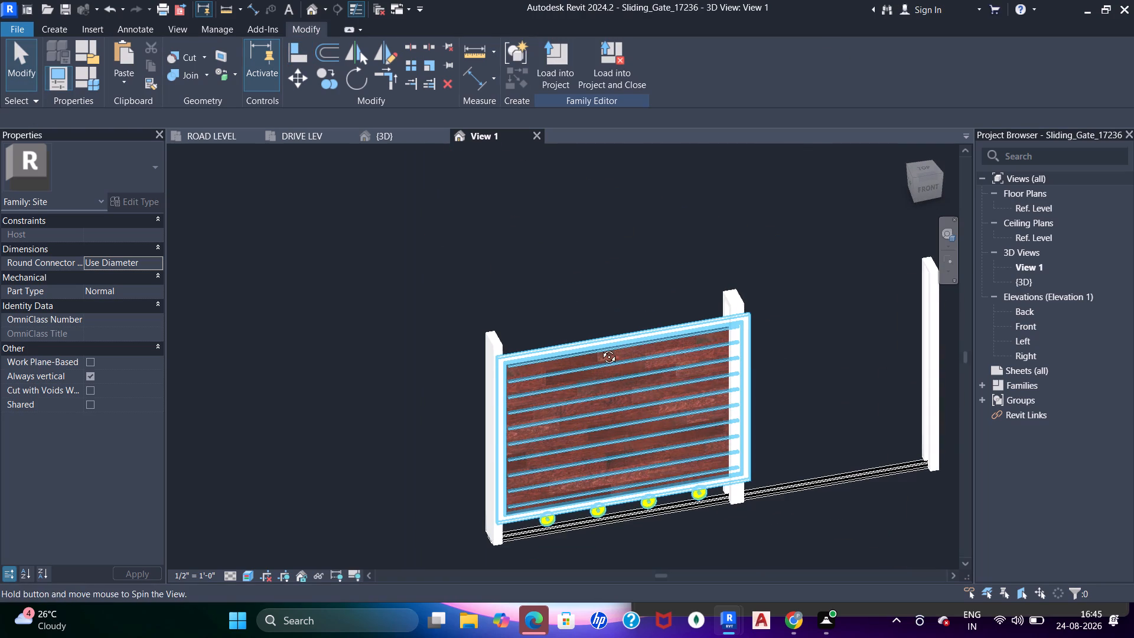
middle_click_drag(600, 348, 568, 223, "shift")
middle_click_drag(696, 305, 519, 347, "shift")
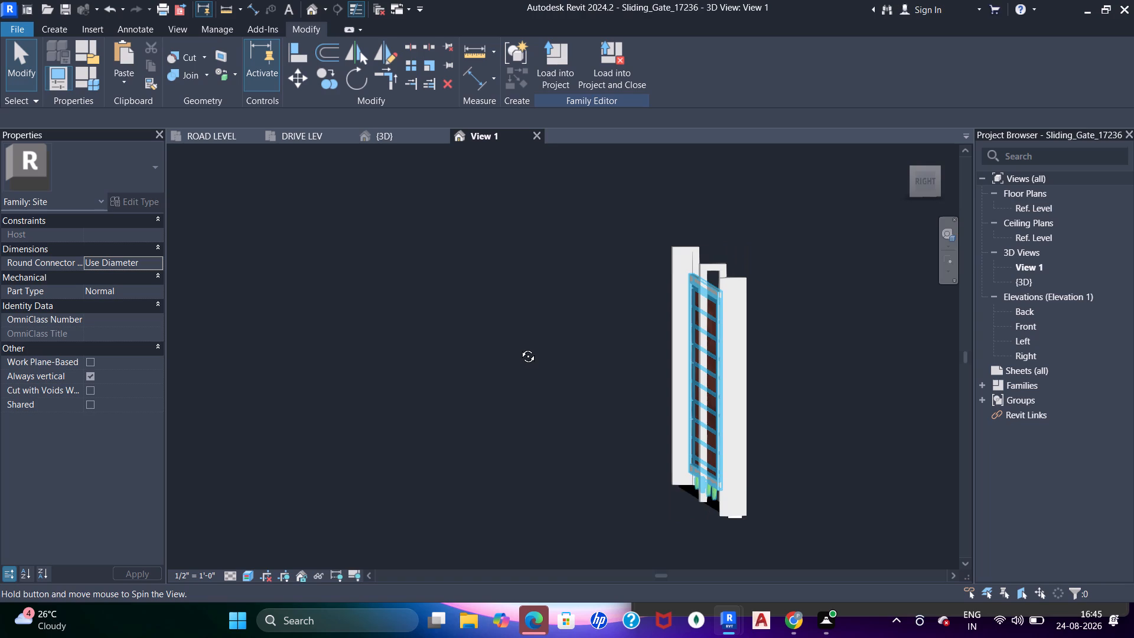
middle_click_drag(519, 347, 512, 339, "shift")
middle_click_drag(684, 317, 677, 359, "shift")
scroll(712, 316, "up", 5)
key("Escape")
middle_click_drag(761, 308, 762, 309, "shift")
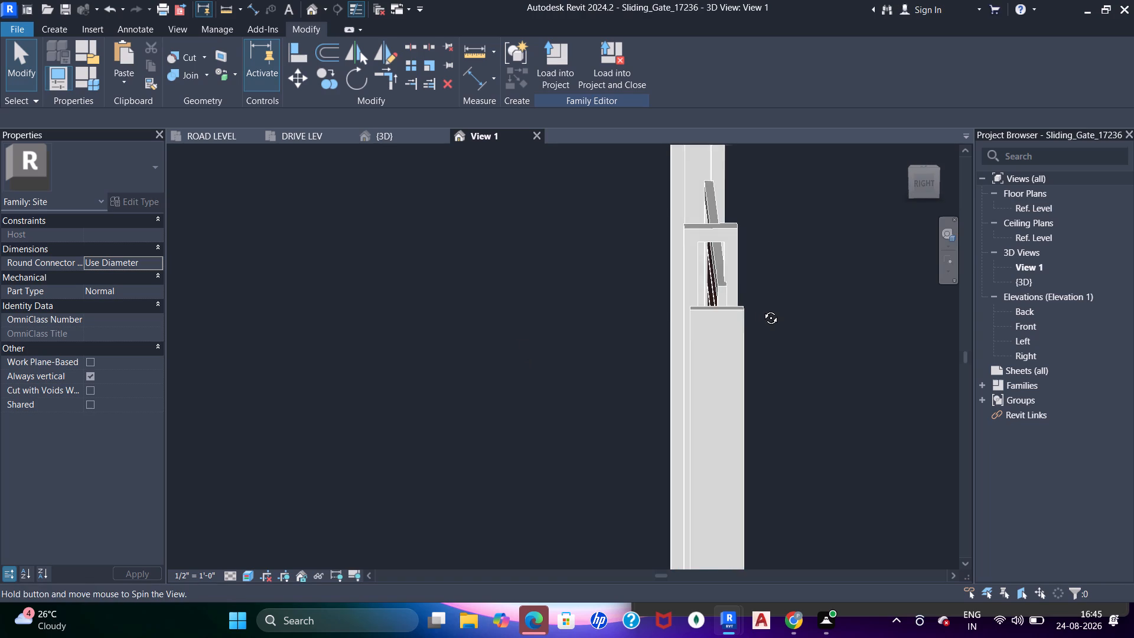
middle_click_drag(762, 309, 758, 326, "shift")
left_click(716, 290)
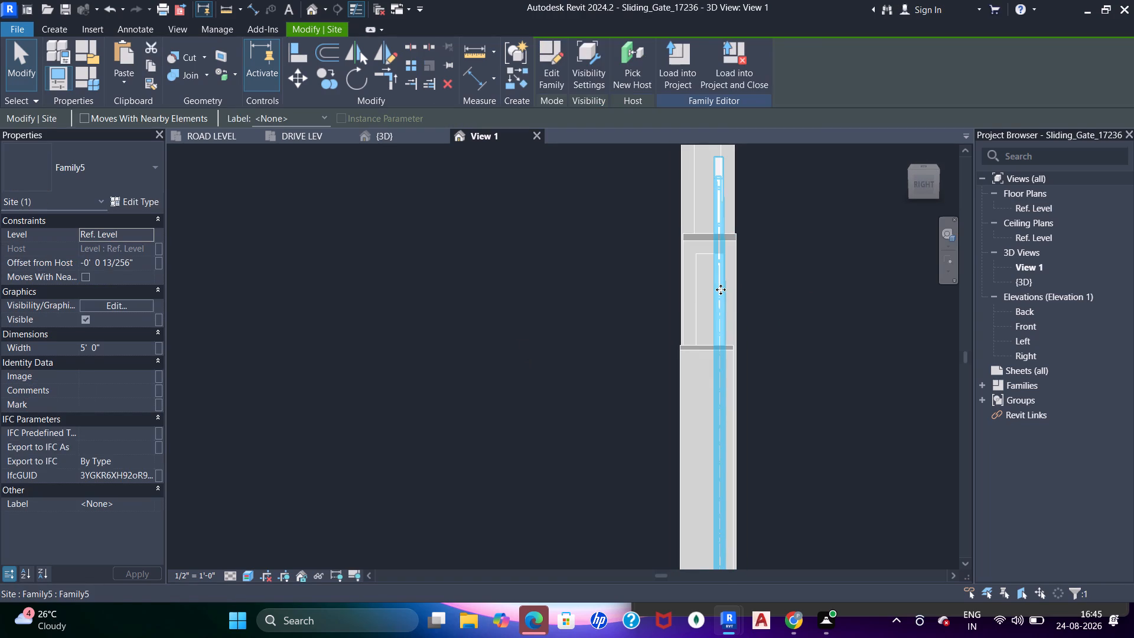
key("Left")
key("Left")
key("Left")
key("Escape")
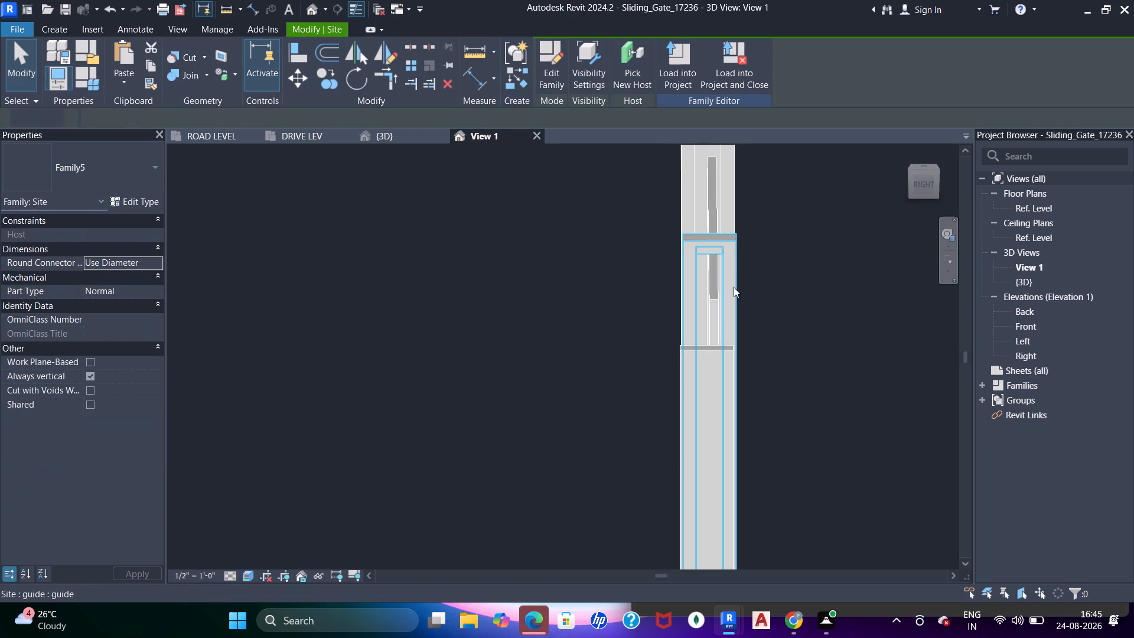
Load the edited sliding gate family into the eLEVATION project, overwriting the existing version and its parameter values.
scroll(702, 301, "down", 5)
middle_click_drag(650, 347, 776, 300, "shift")
scroll(713, 322, "down", 4)
middle_click_drag(694, 343, 785, 379, "shift")
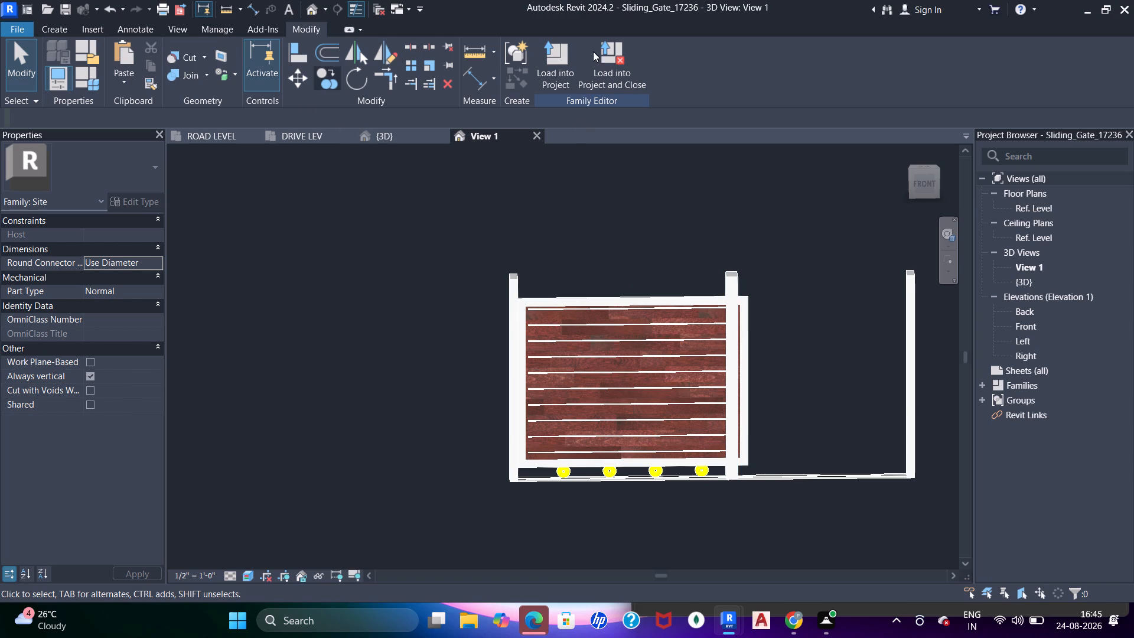
left_click(557, 61)
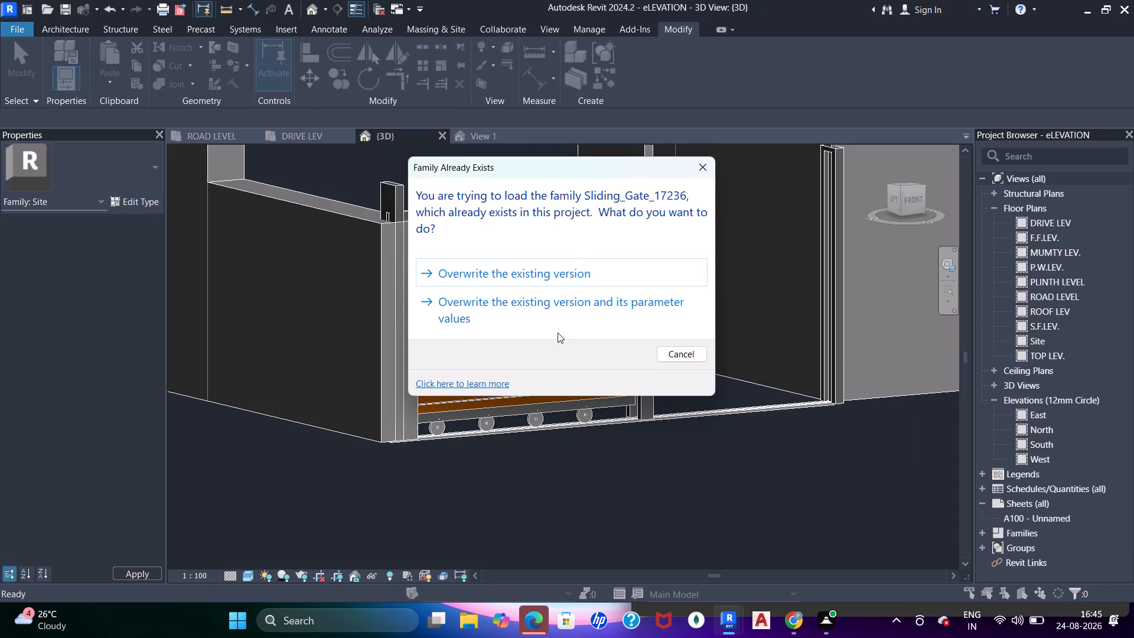
left_click(556, 314)
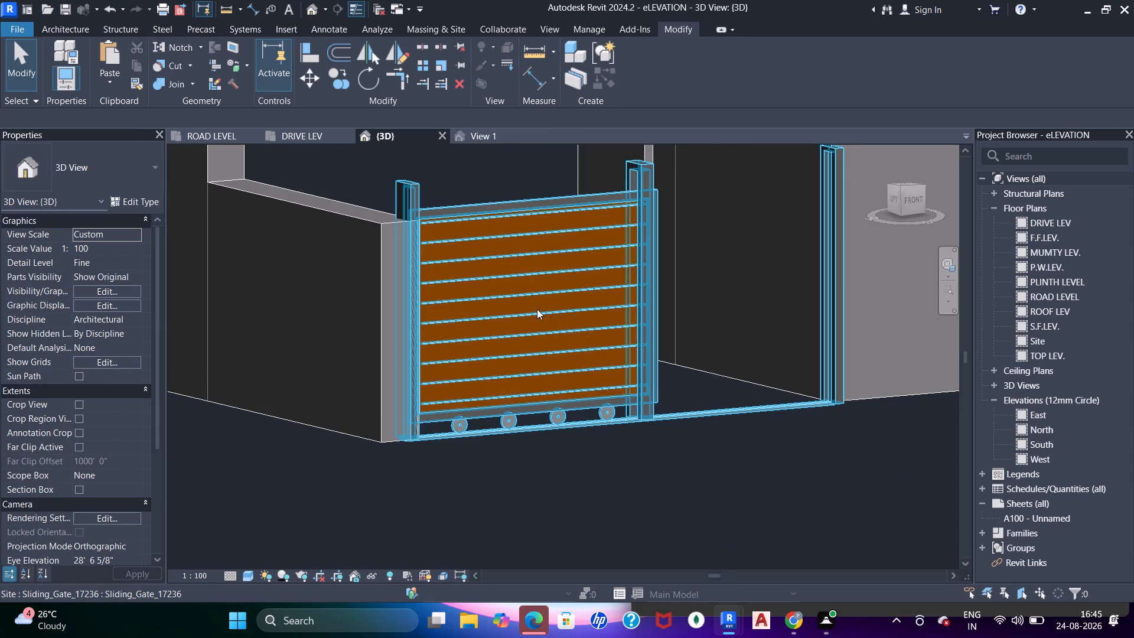
Examine how the reloaded sliding gate and its end stopper meet the adjoining 9" low wall.
scroll(497, 243, "down", 3)
middle_click_drag(532, 262, 467, 300, "shift")
scroll(438, 215, "up", 4)
key("Escape")
middle_click_drag(439, 269, 439, 263, "shift")
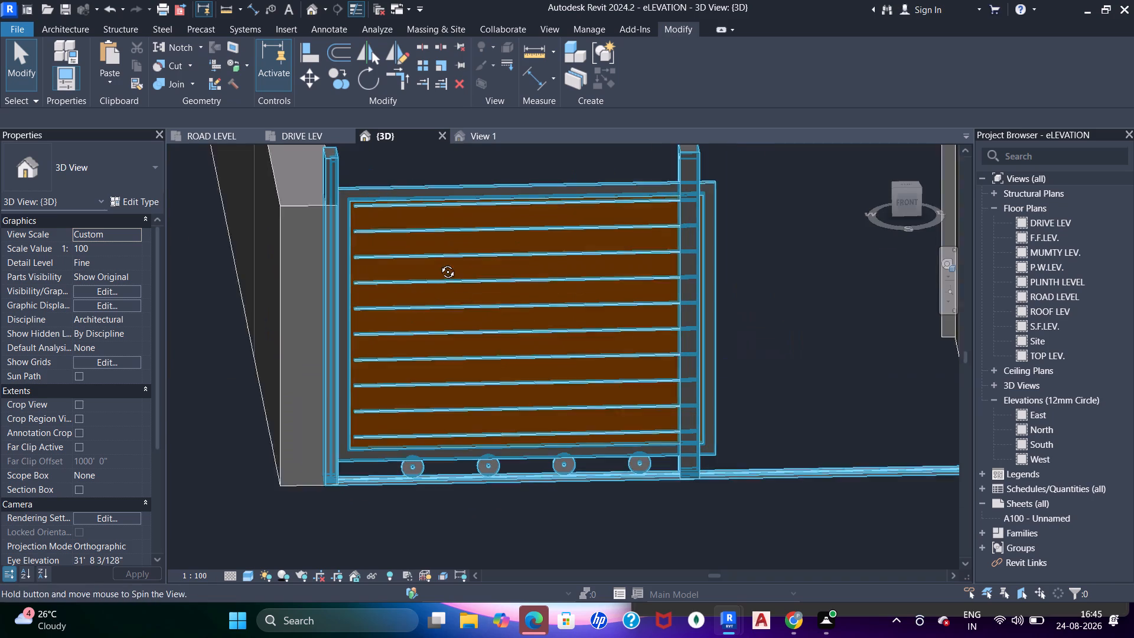
middle_click_drag(439, 263, 430, 216, "shift")
scroll(400, 304, "down", 3)
middle_click_drag(386, 263, 432, 334)
middle_click_drag(408, 331, 458, 380, "shift")
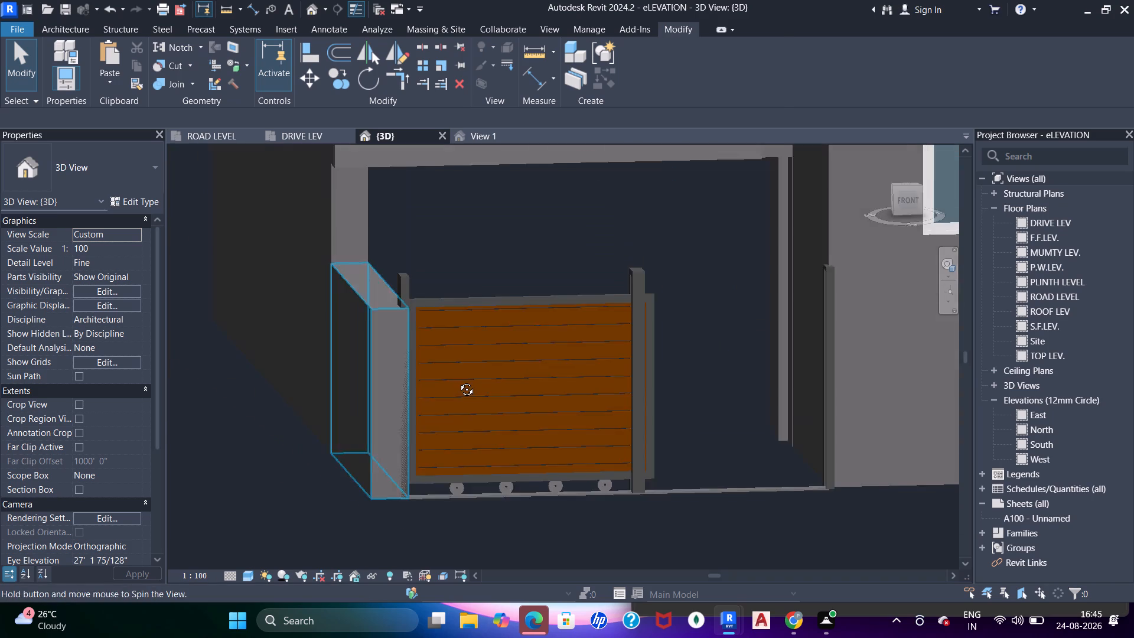
middle_click_drag(458, 380, 470, 391, "shift")
left_click(418, 411)
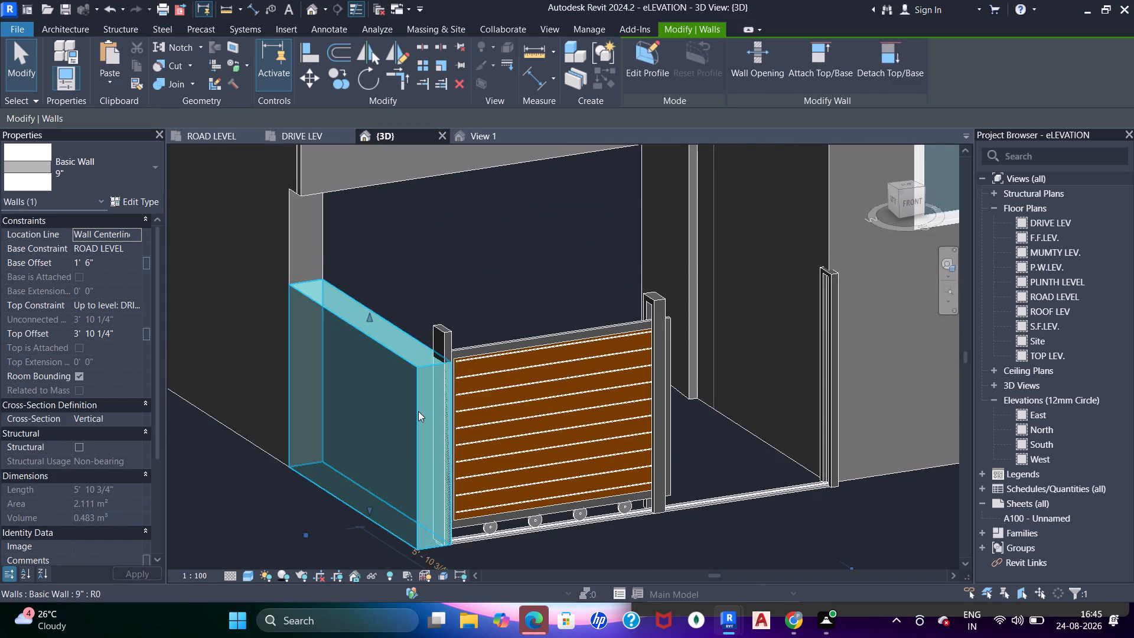
scroll(418, 411, "up", 3)
key("Escape")
middle_click_drag(494, 392, 467, 336)
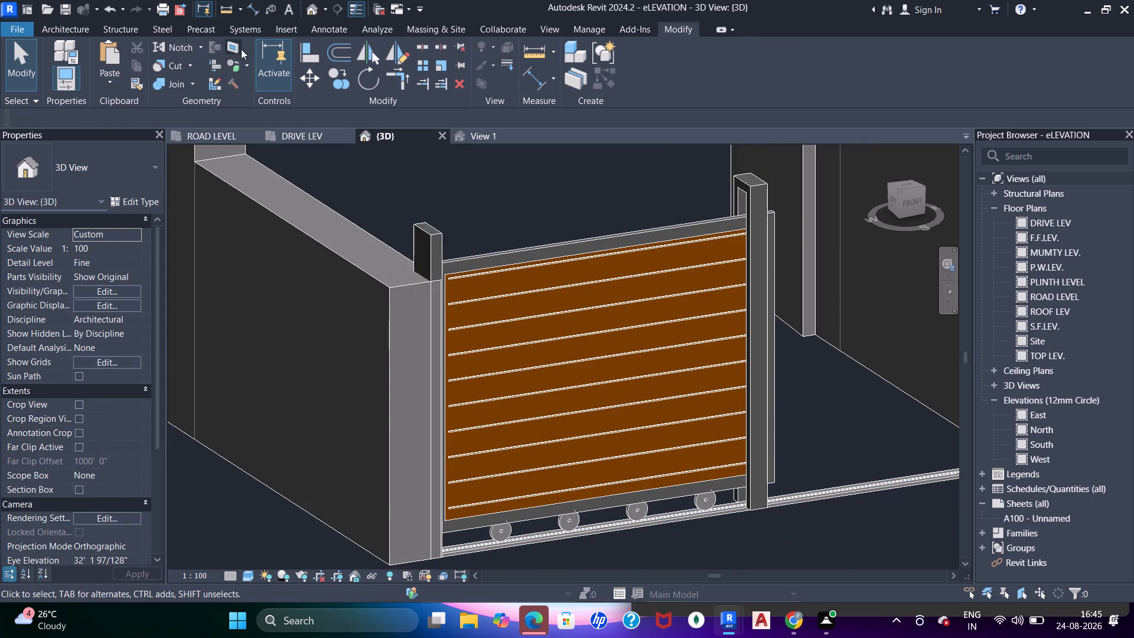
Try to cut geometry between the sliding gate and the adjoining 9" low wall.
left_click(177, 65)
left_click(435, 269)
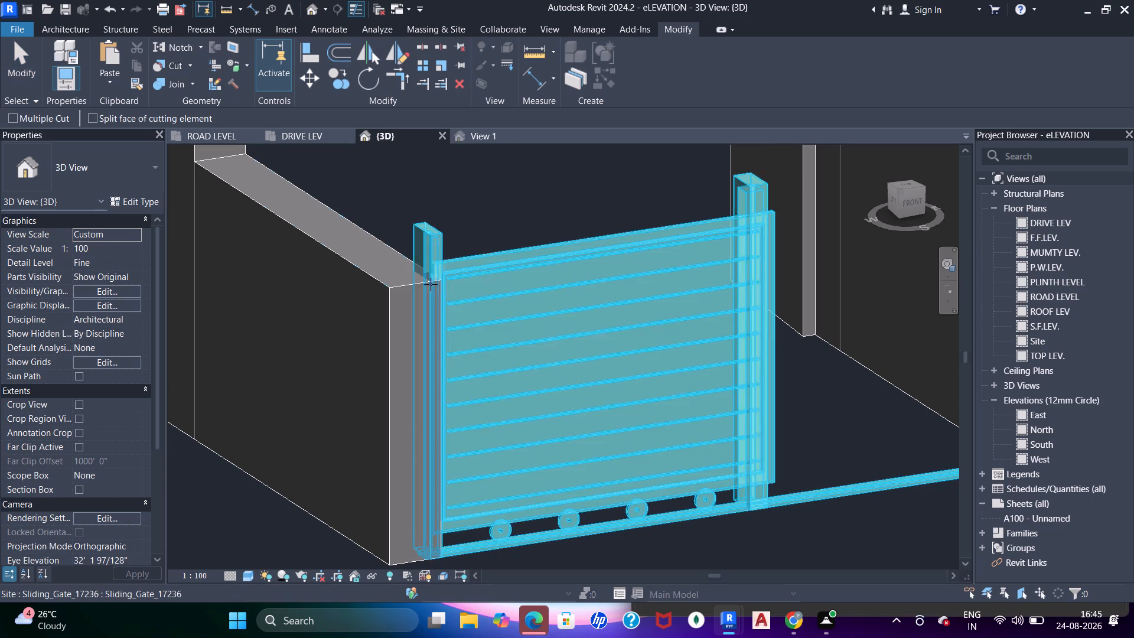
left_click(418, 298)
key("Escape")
Examine the gate's end stopper and track against the low wall from the front, side and below.
middle_click_drag(552, 368, 470, 323, "shift")
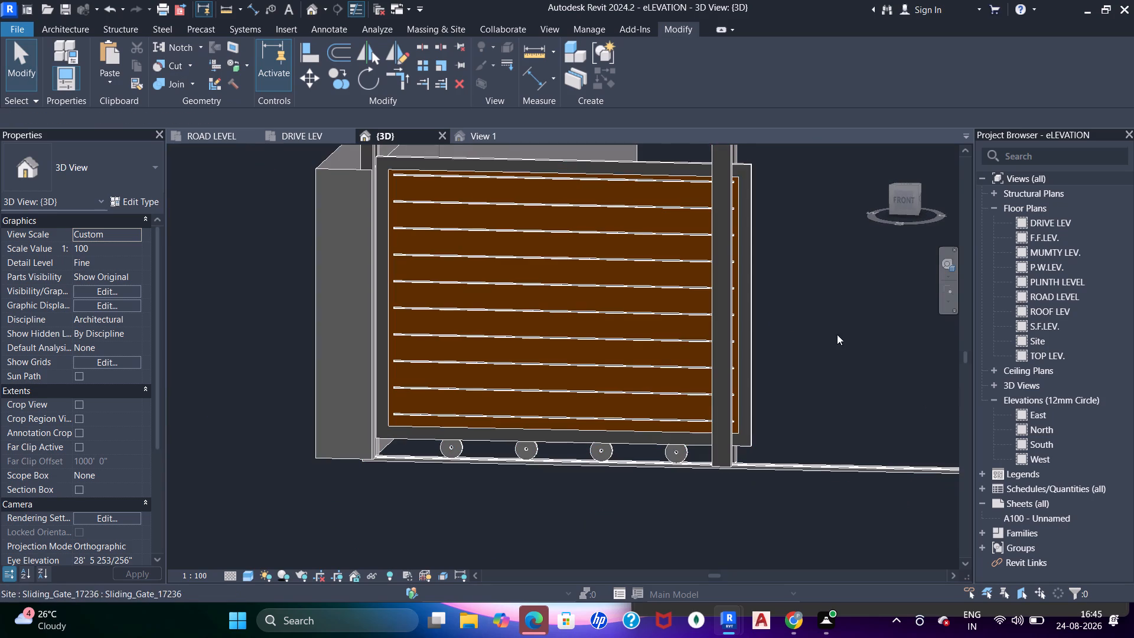
middle_click_drag(520, 411, 584, 415, "shift")
key("Escape")
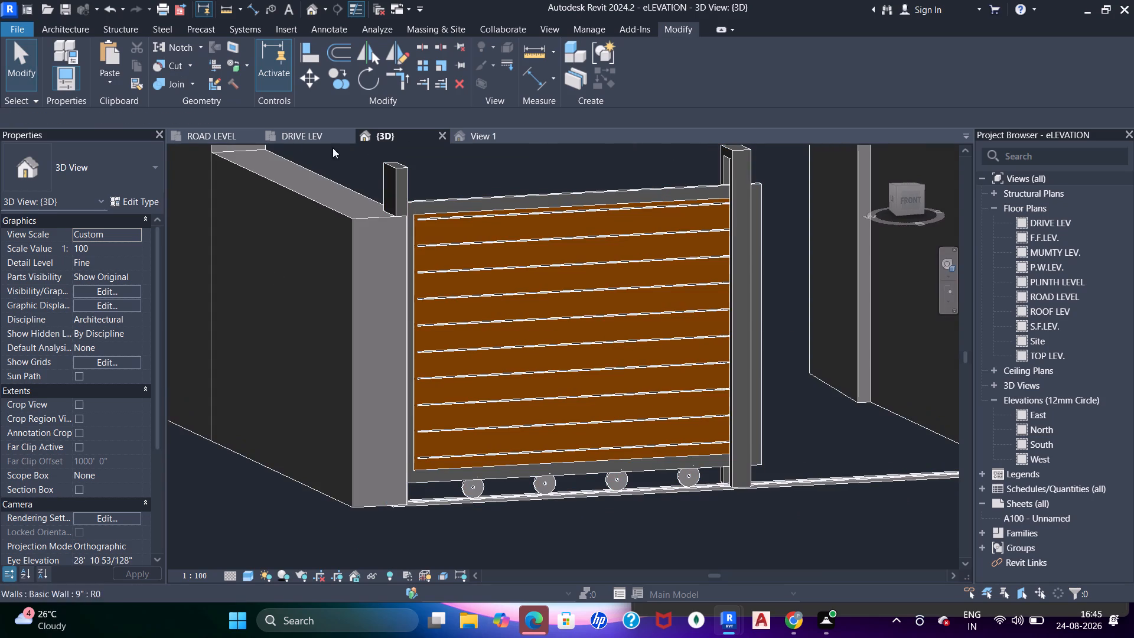
left_click(394, 171)
middle_click_drag(610, 285, 481, 367, "shift")
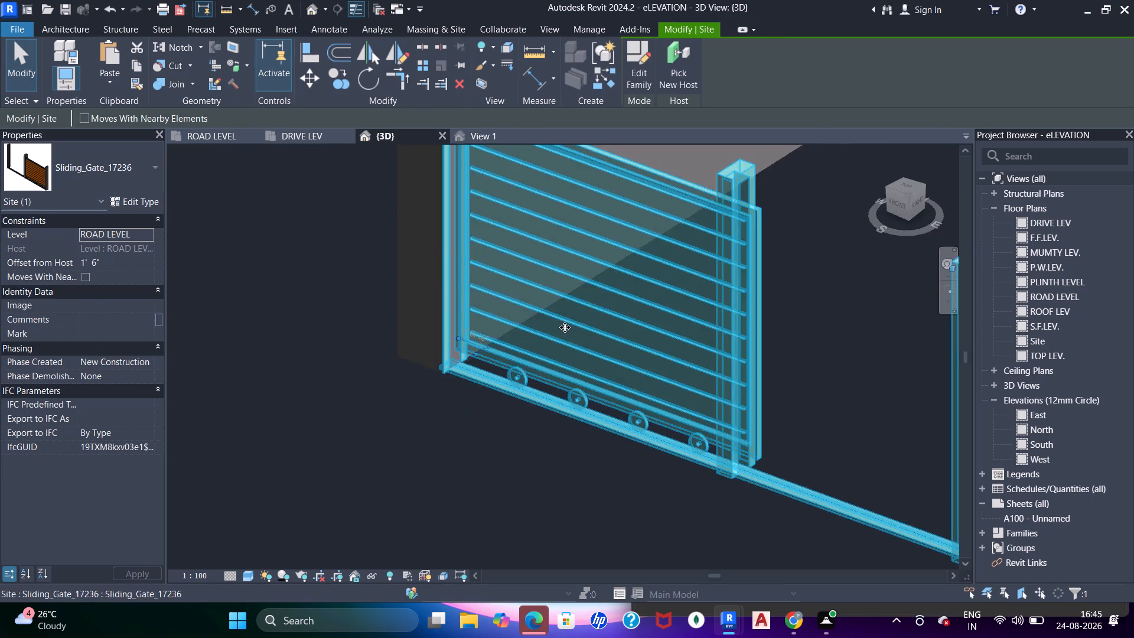
middle_click_drag(578, 318, 471, 243, "shift")
middle_click_drag(670, 291, 523, 359)
middle_click_drag(654, 311, 892, 419, "shift")
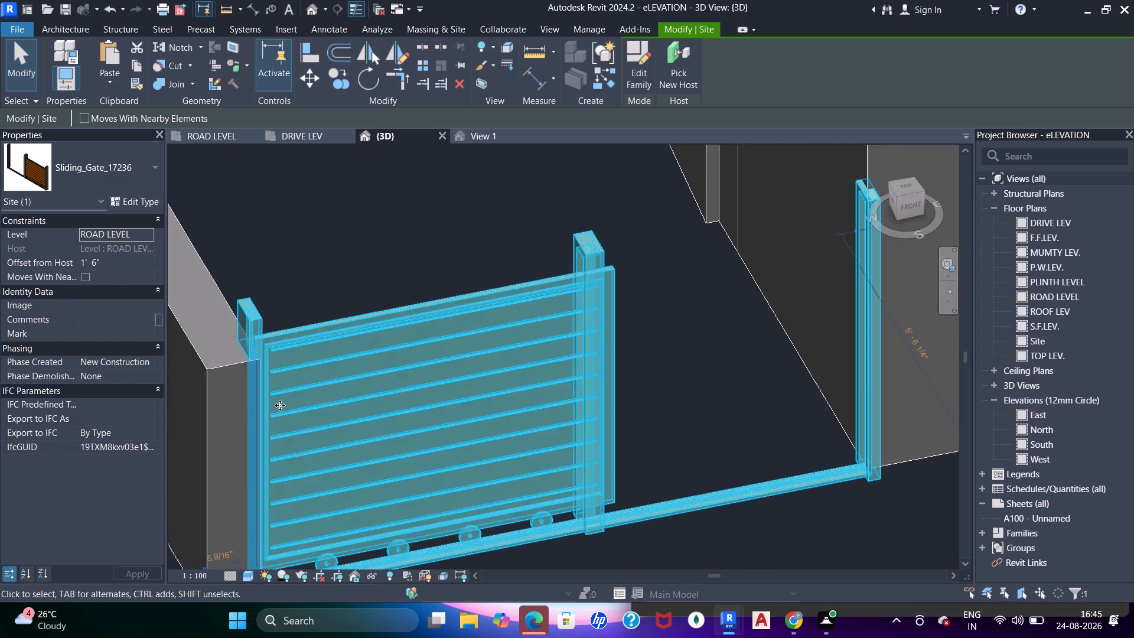
middle_click_drag(279, 405, 376, 330, "shift")
middle_click_drag(374, 325, 334, 258, "shift")
middle_click_drag(331, 291, 396, 180)
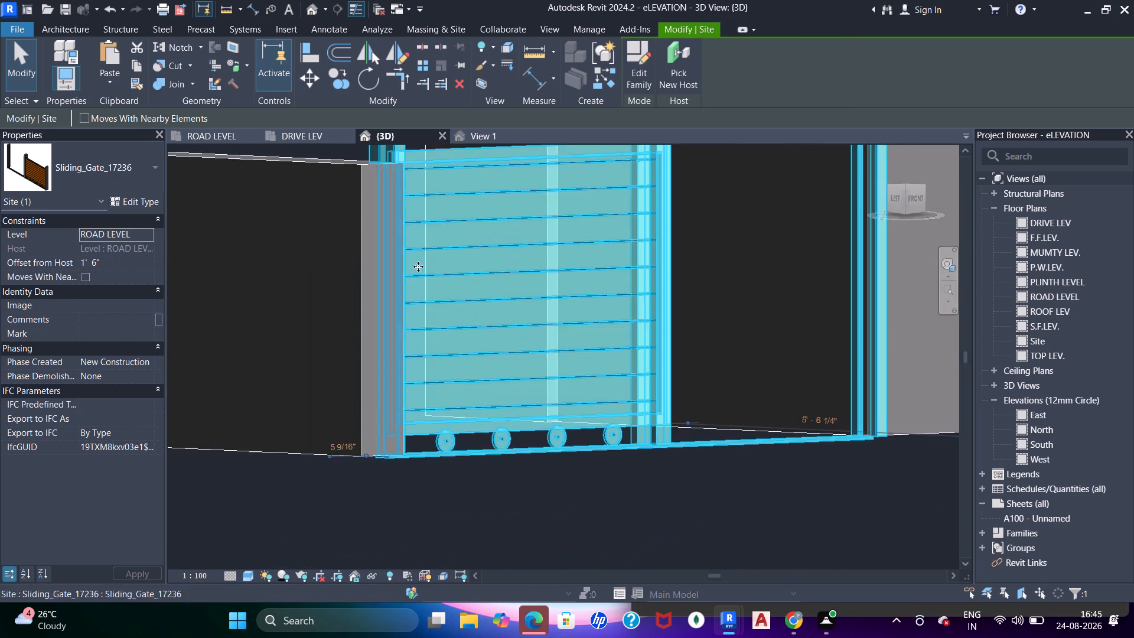
middle_click_drag(418, 268, 375, 363, "shift")
middle_click_drag(438, 352, 361, 219, "shift")
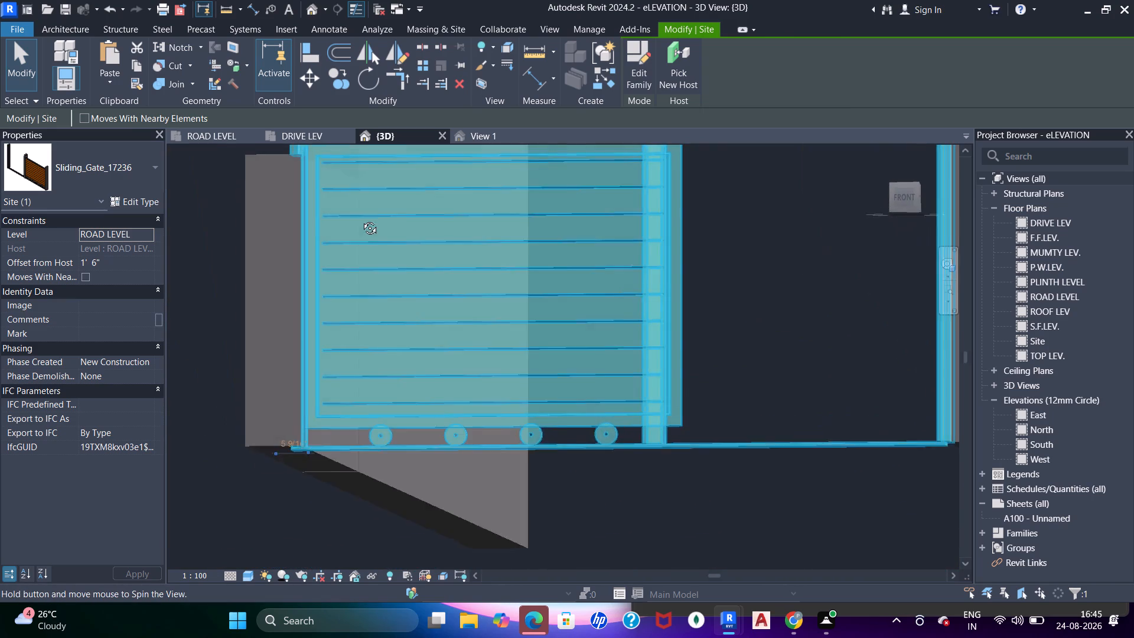
middle_click_drag(361, 219, 447, 351, "shift")
key("Escape")
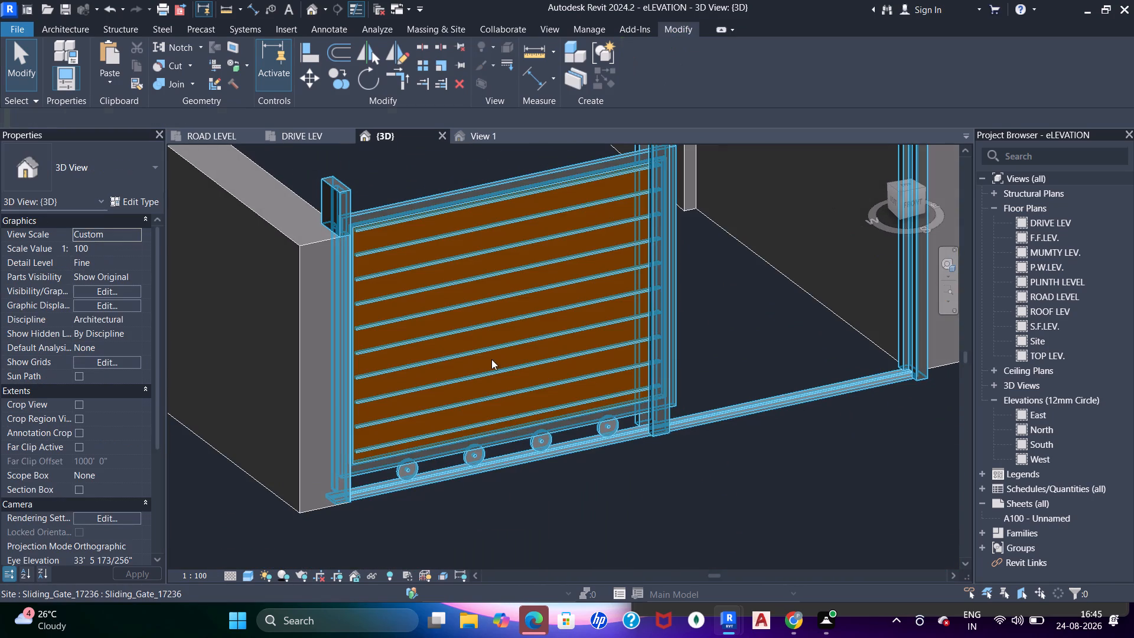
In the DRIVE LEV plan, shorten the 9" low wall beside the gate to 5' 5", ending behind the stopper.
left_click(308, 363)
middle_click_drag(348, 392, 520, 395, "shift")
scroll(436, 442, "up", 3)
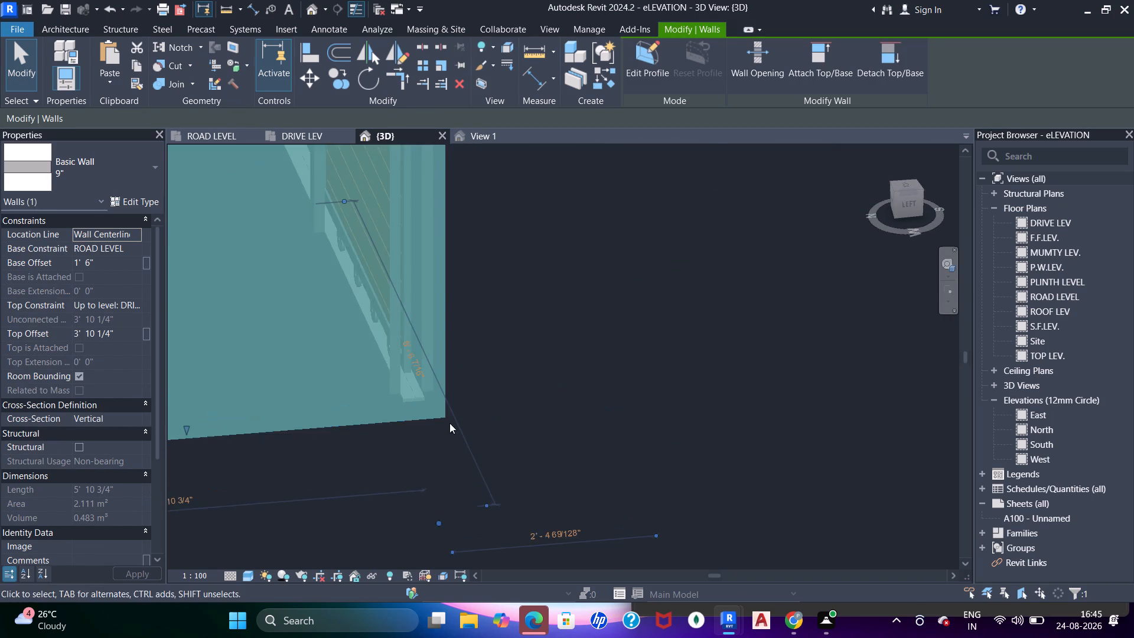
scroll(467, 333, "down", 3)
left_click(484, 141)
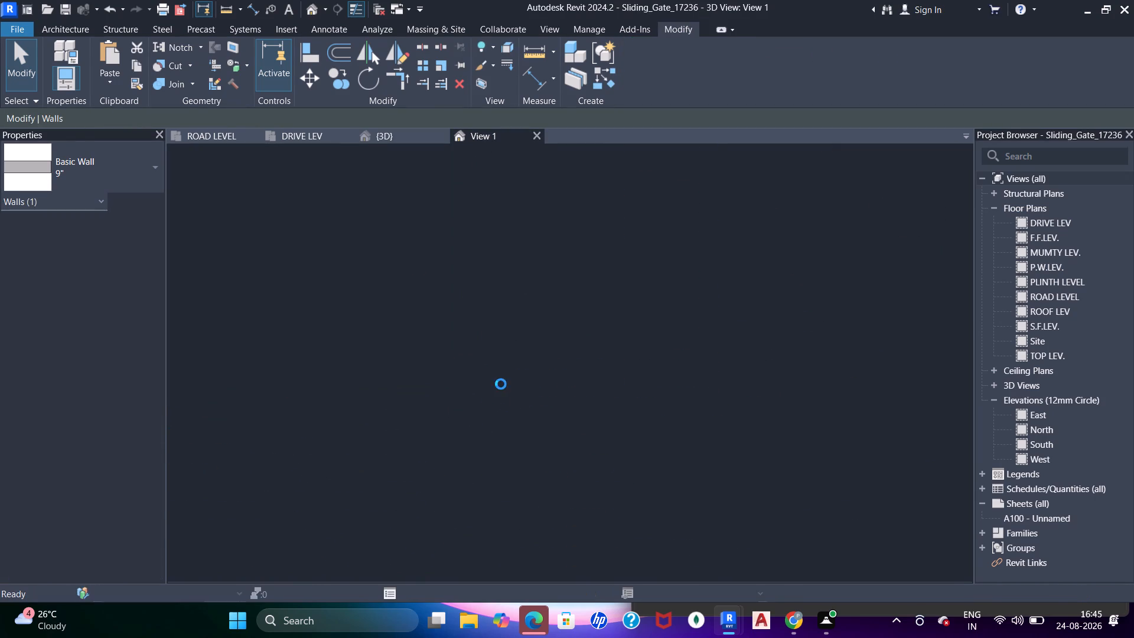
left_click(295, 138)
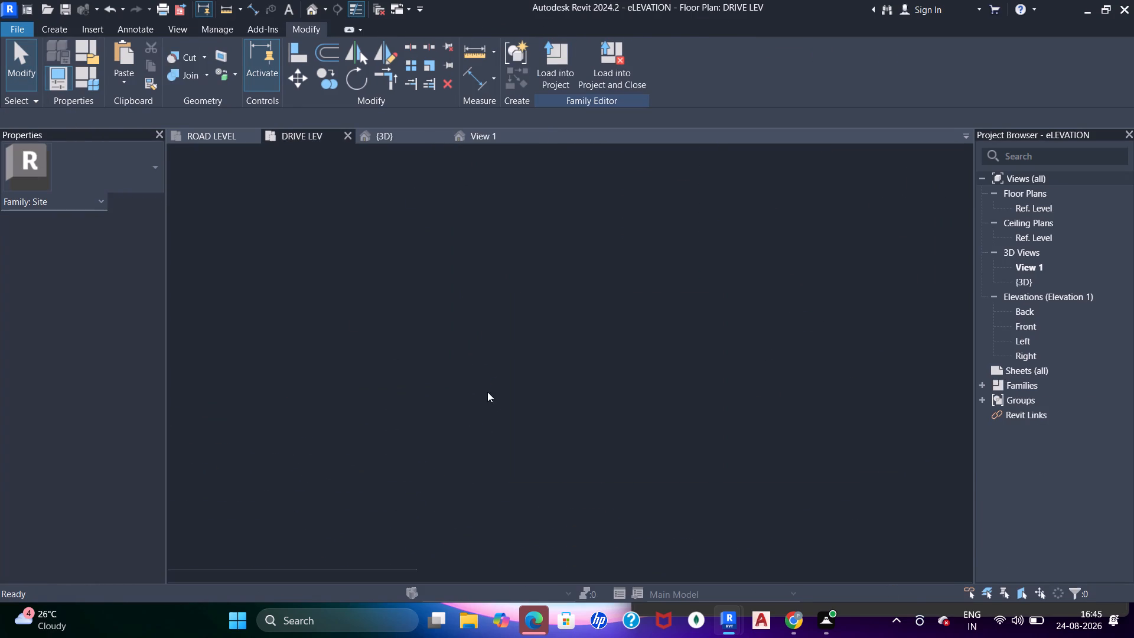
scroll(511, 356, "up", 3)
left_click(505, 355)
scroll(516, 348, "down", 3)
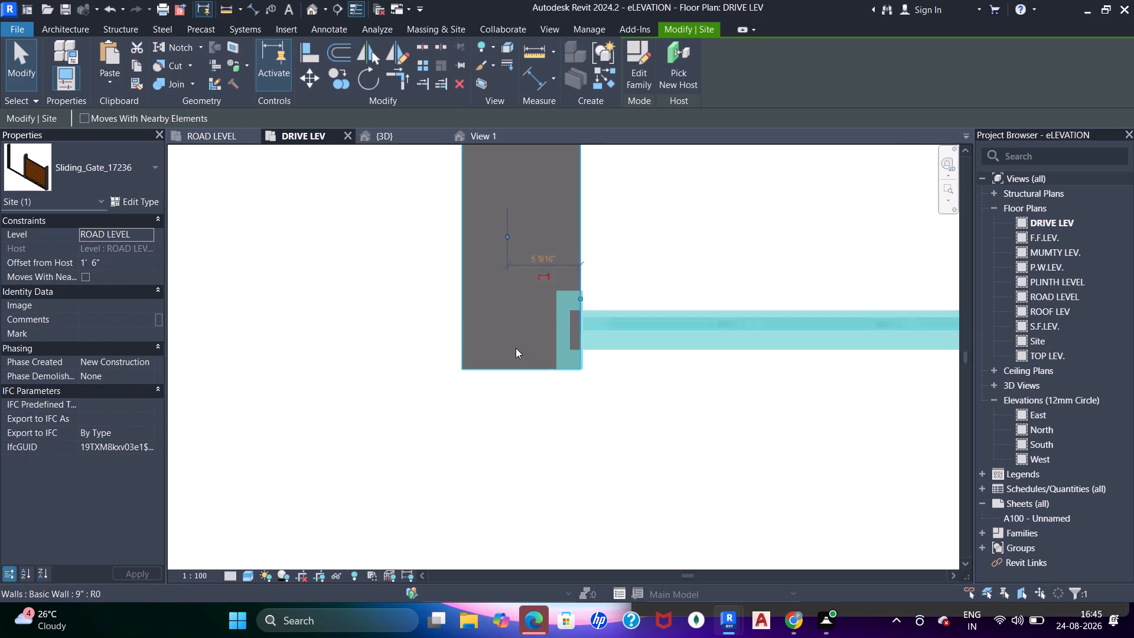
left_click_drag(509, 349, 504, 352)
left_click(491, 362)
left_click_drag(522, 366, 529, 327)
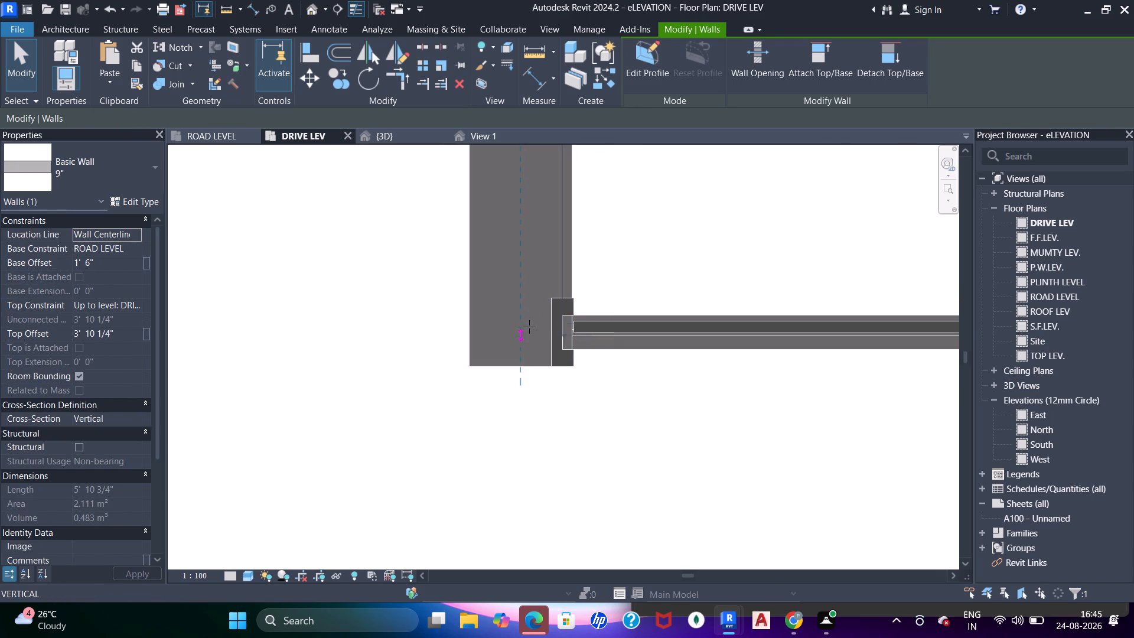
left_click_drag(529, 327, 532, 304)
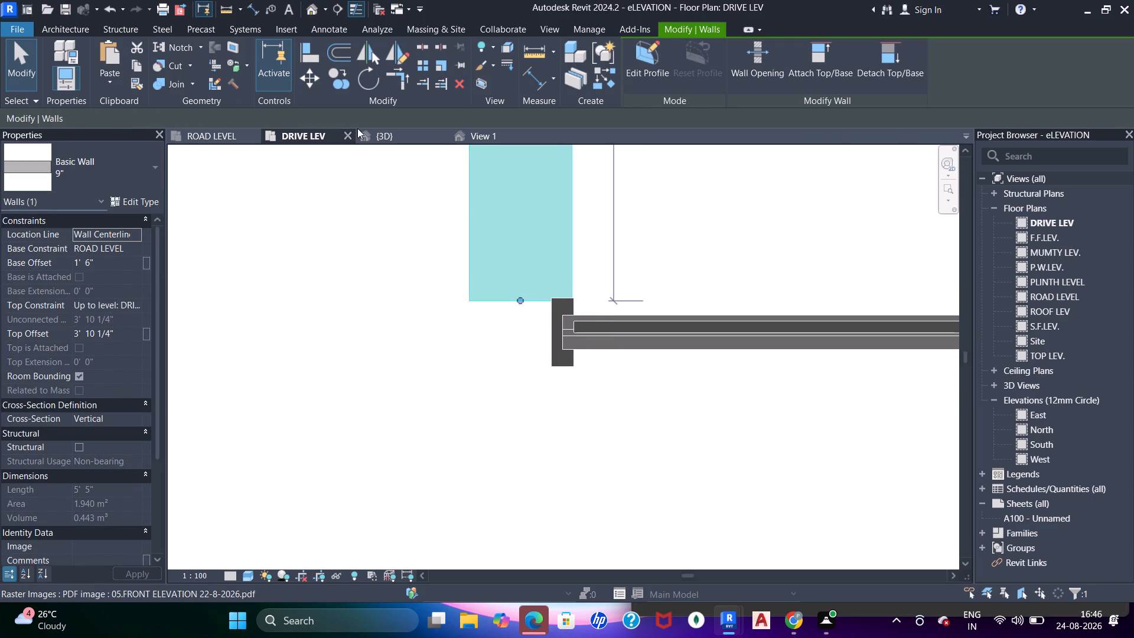
After checking the wall end in 3D, extend the 9" low wall in the DRIVE LEV plan to 5' 7 1/4".
left_click(370, 132)
key("Escape")
scroll(464, 314, "down", 5)
middle_click_drag(524, 353, 337, 343, "shift")
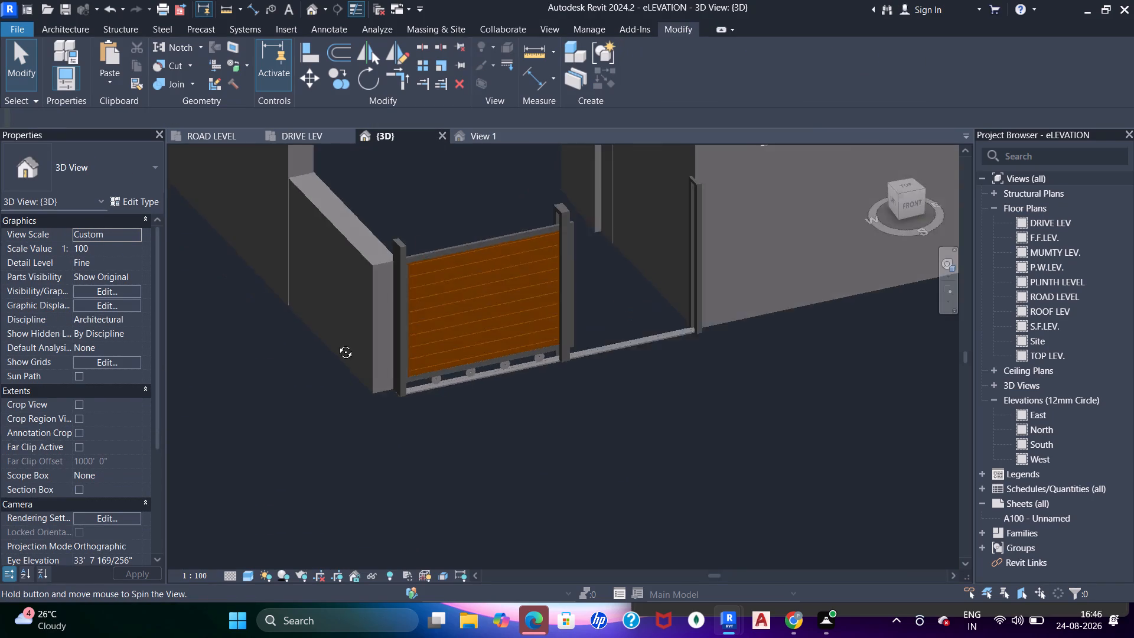
middle_click_drag(337, 343, 396, 325, "shift")
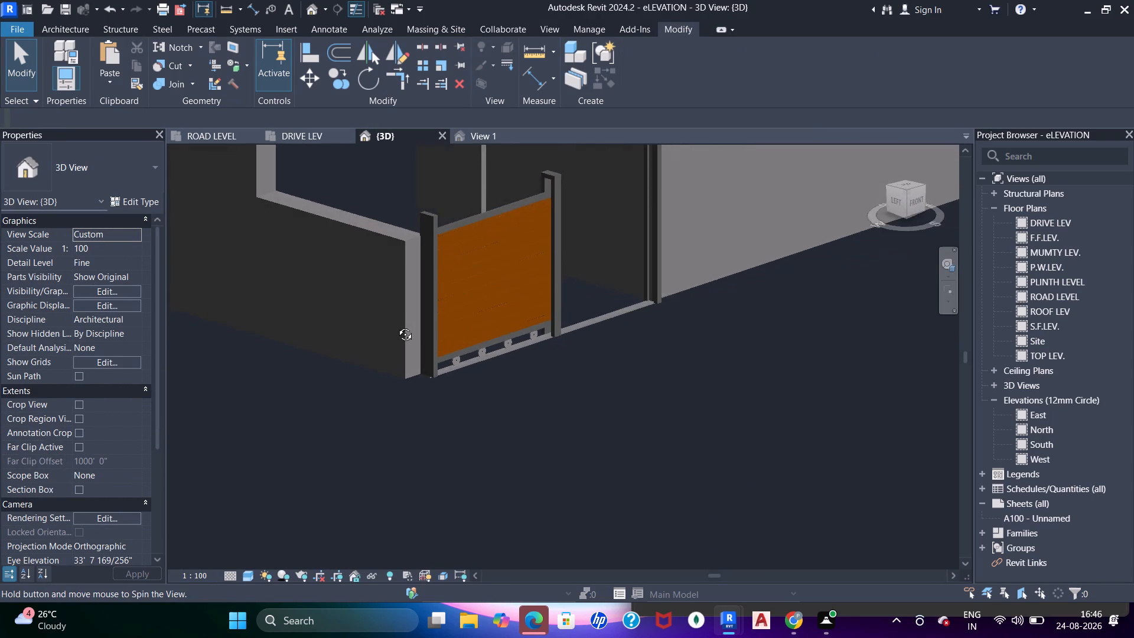
middle_click_drag(396, 325, 415, 337, "shift")
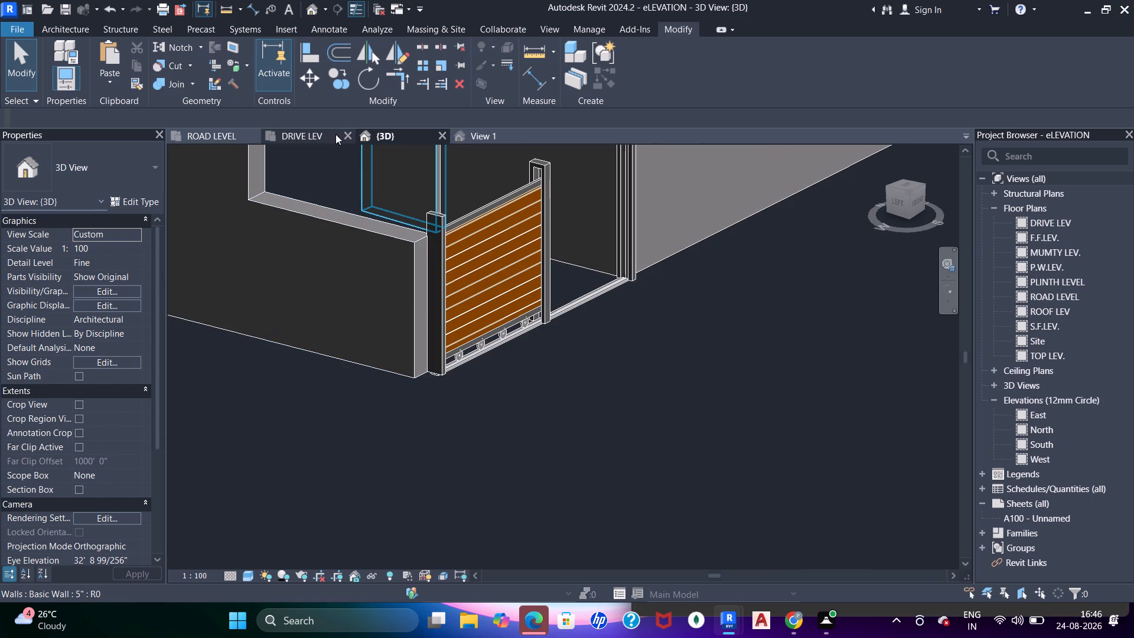
left_click(328, 135)
scroll(503, 308, "up", 2)
left_click(501, 294)
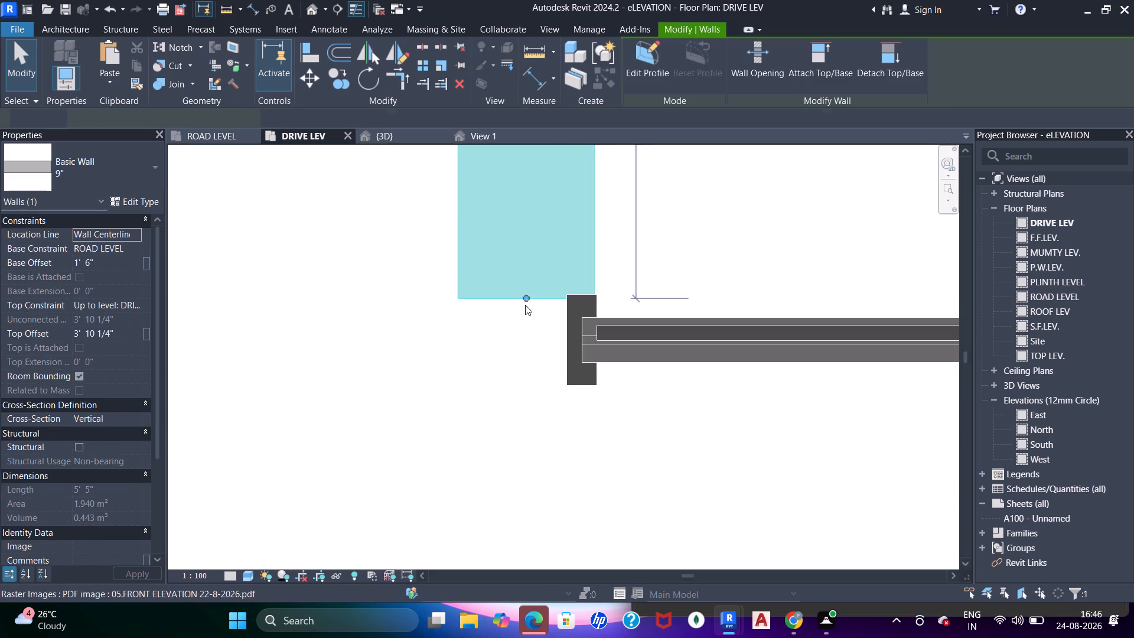
left_click_drag(525, 300, 537, 333)
Examine the adjusted low wall end, the gate and the whole front facade in the 3D view.
left_click(403, 134)
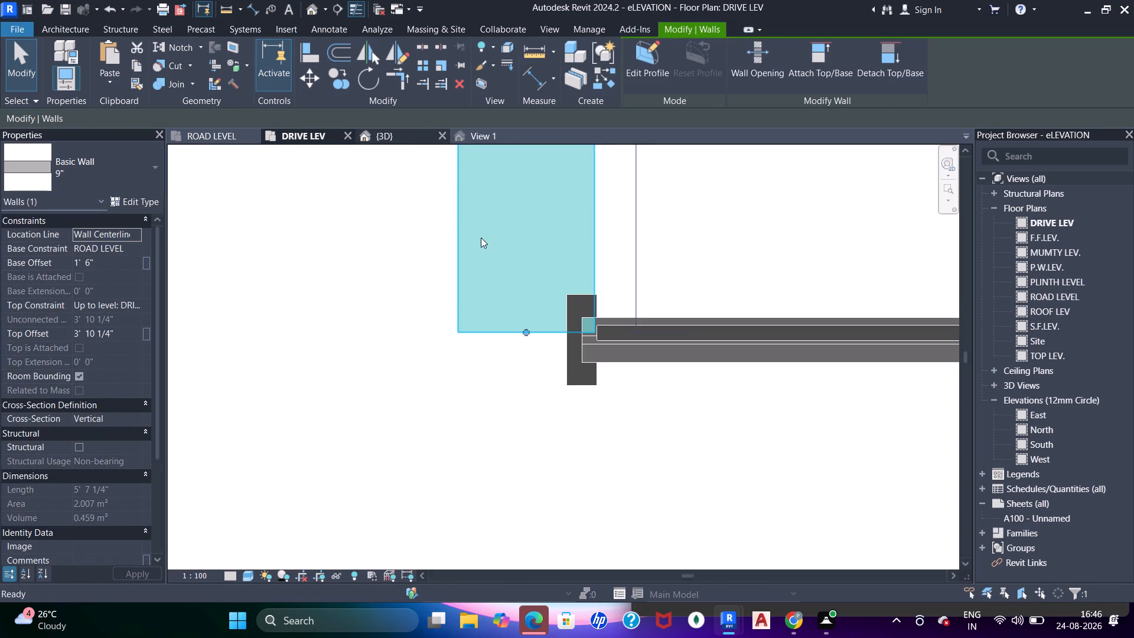
key("Escape")
middle_click_drag(519, 343, 609, 321, "shift")
scroll(625, 303, "down", 6)
middle_click_drag(634, 390, 552, 403, "shift")
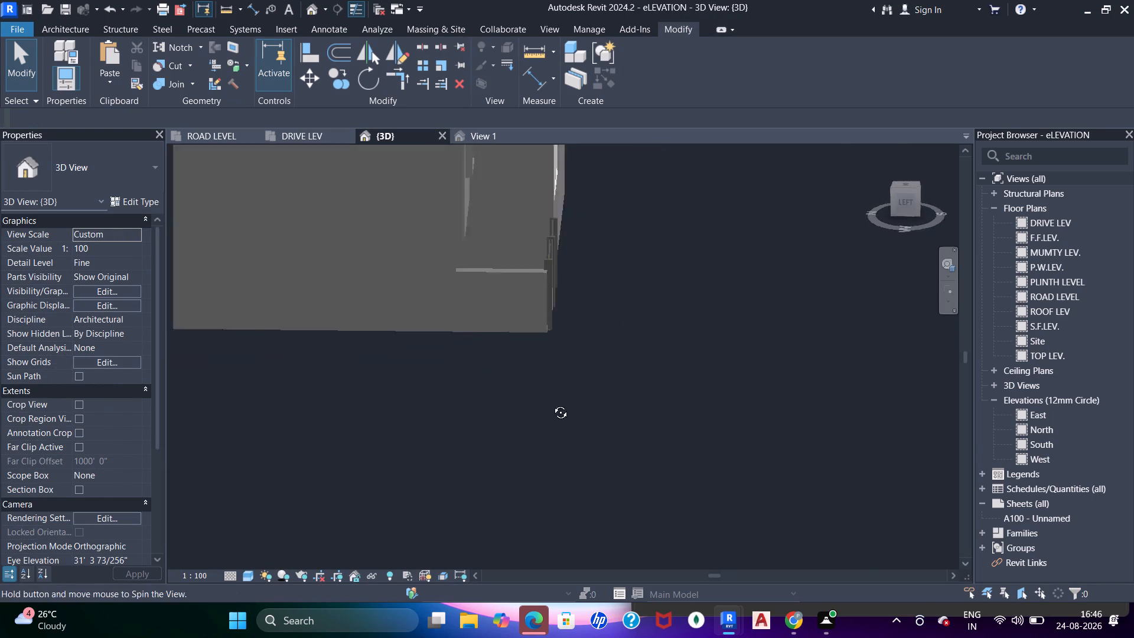
middle_click_drag(552, 403, 454, 362, "shift")
scroll(520, 326, "down", 4)
middle_click_drag(576, 341, 464, 409)
middle_click_drag(550, 406, 543, 265, "shift")
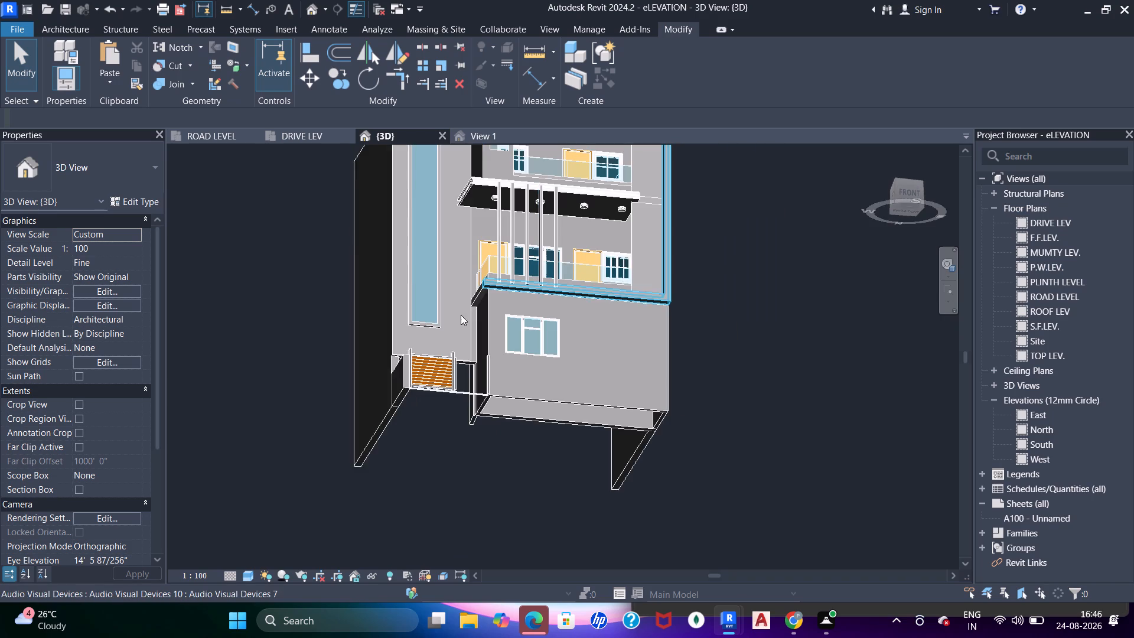
In the DRIVE LEV plan, start a floor and sketch a narrow rectangular boundary between the side walls, just outside the front wall line.
left_click(308, 139)
scroll(460, 305, "down", 20)
scroll(460, 305, "down", 2)
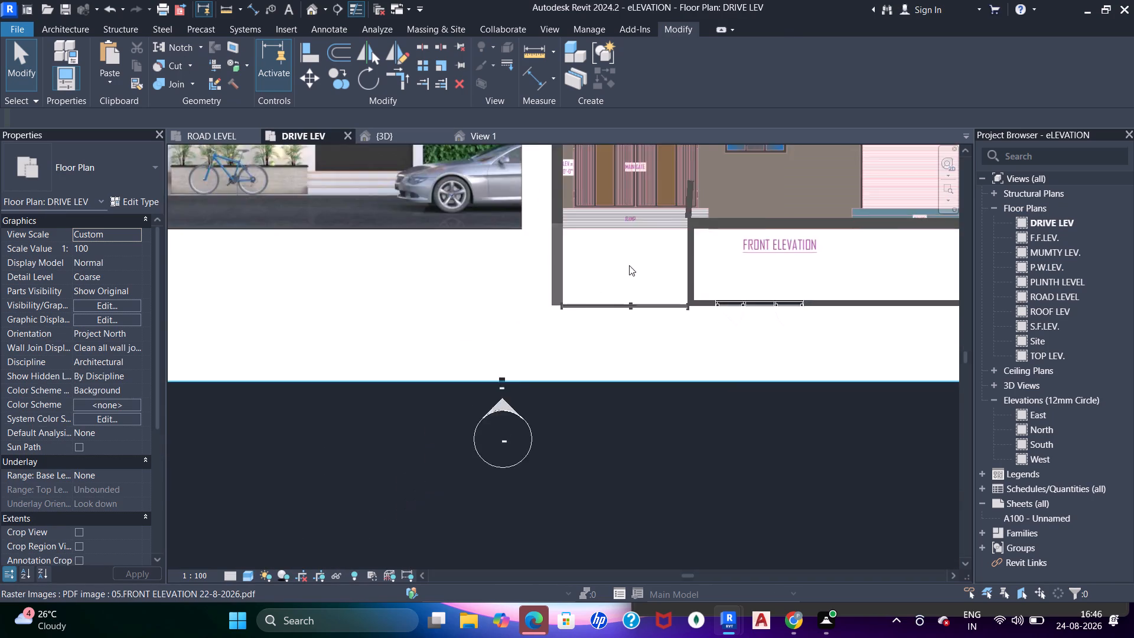
scroll(629, 265, "up", 1)
middle_click_drag(629, 265, 512, 360)
scroll(511, 360, "down", 1)
scroll(521, 361, "up", 2)
middle_click_drag(521, 363, 504, 364)
scroll(496, 358, "up", 1)
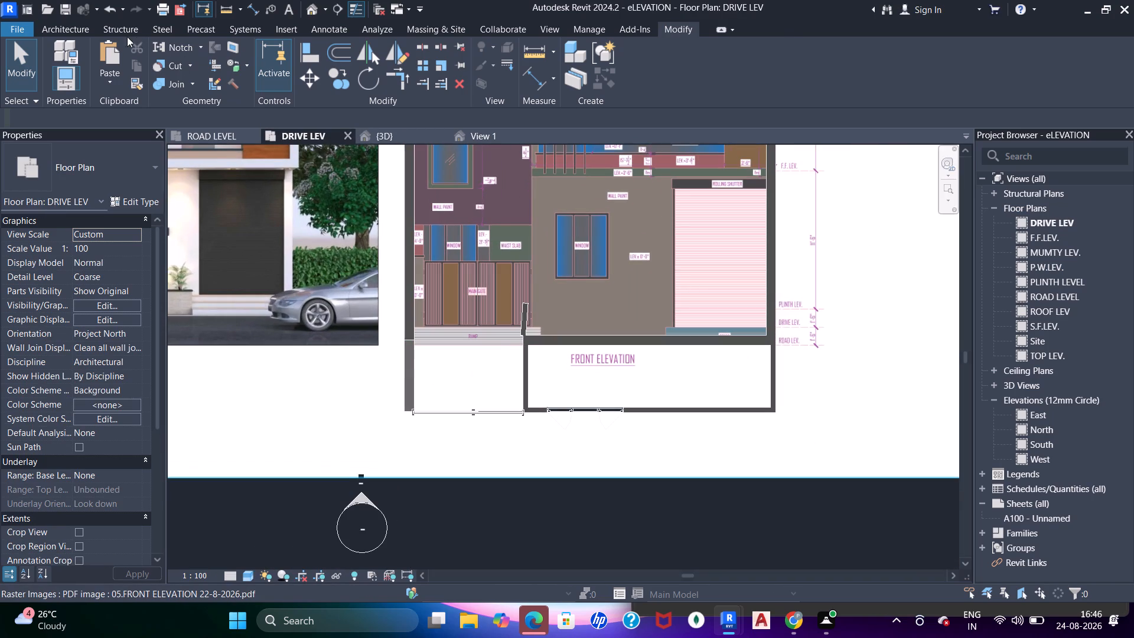
left_click(58, 33)
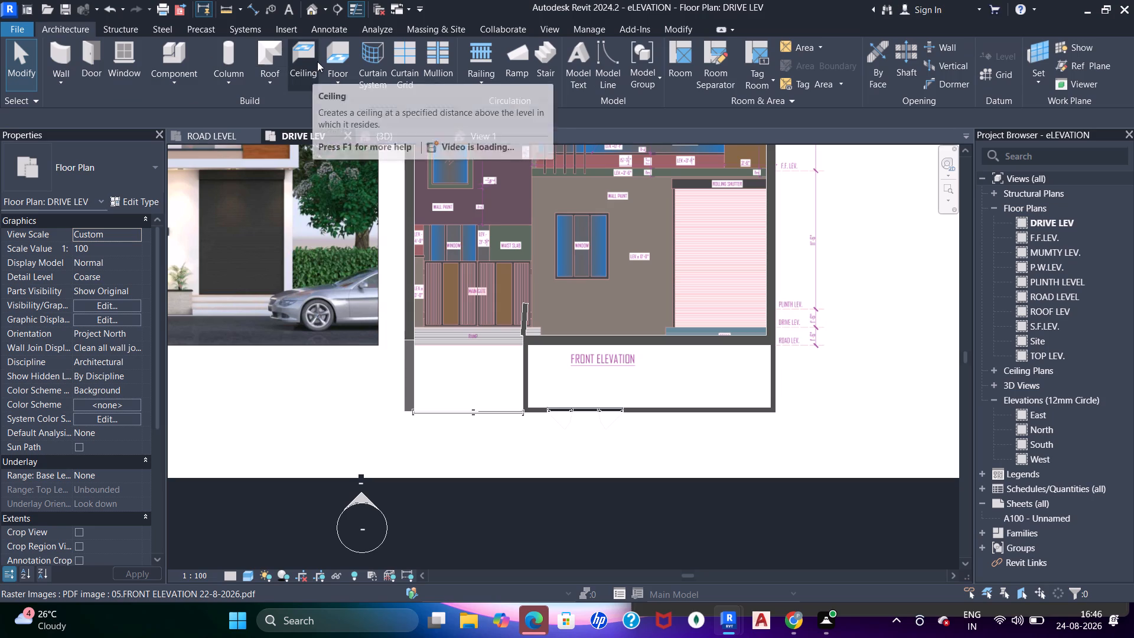
left_click(326, 64)
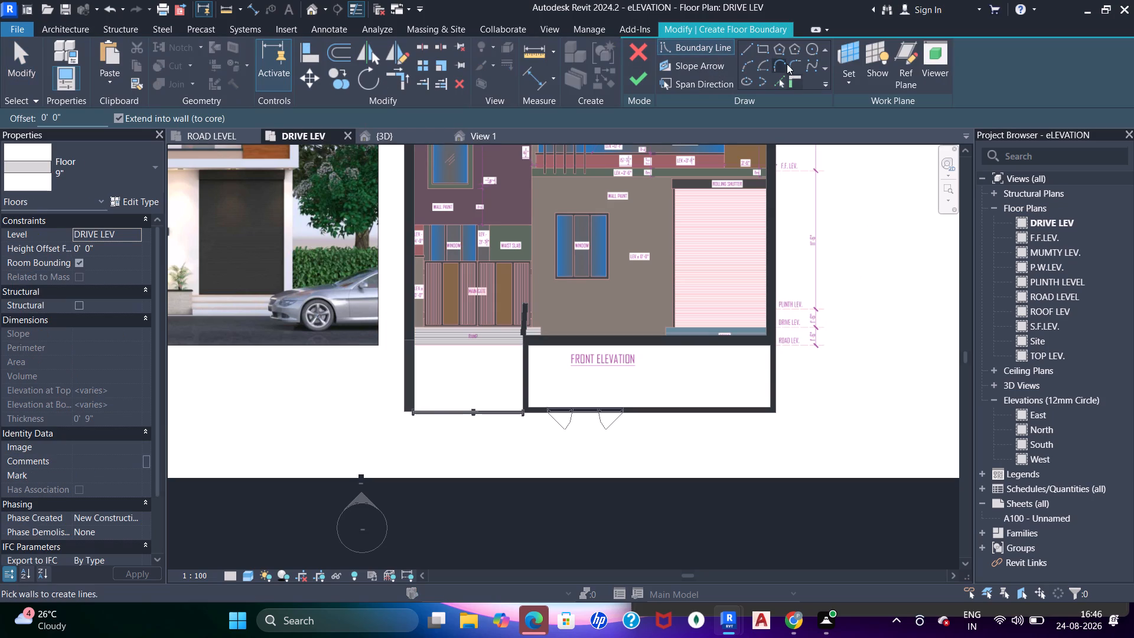
left_click(759, 52)
scroll(465, 372, "up", 4)
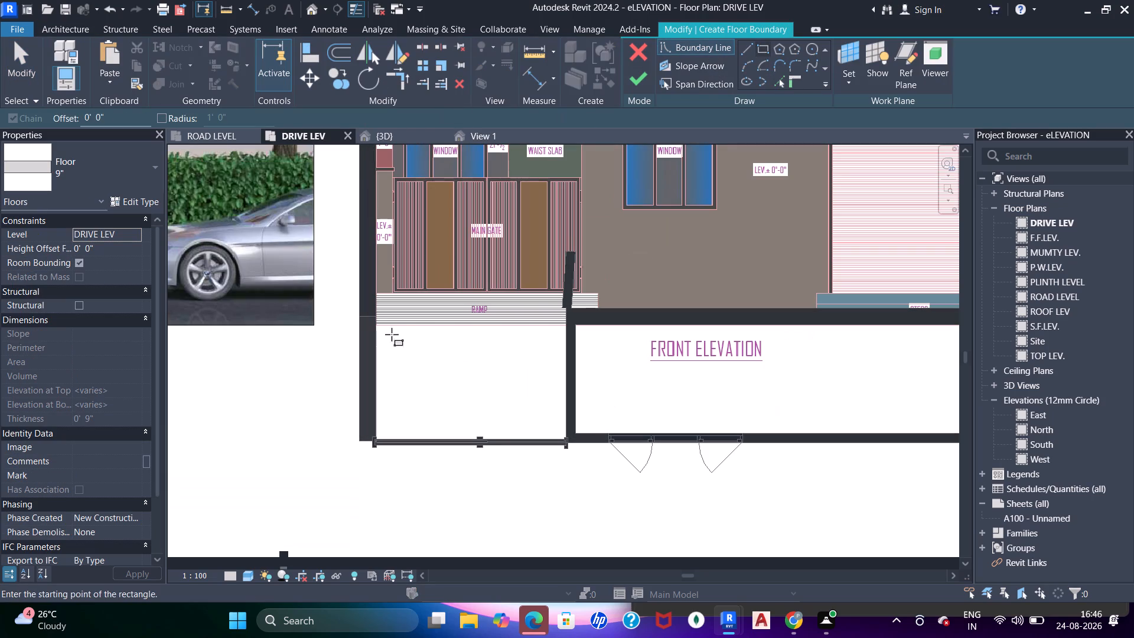
left_click(378, 324)
middle_click_drag(425, 396, 283, 367)
middle_click_drag(684, 346, 611, 328)
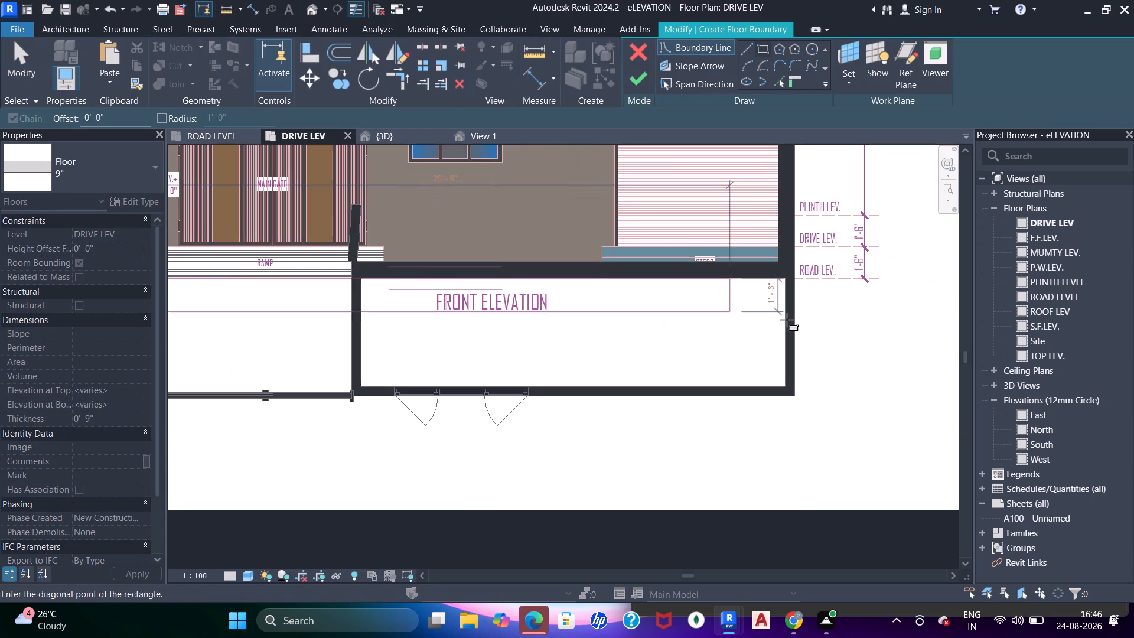
left_click(781, 324)
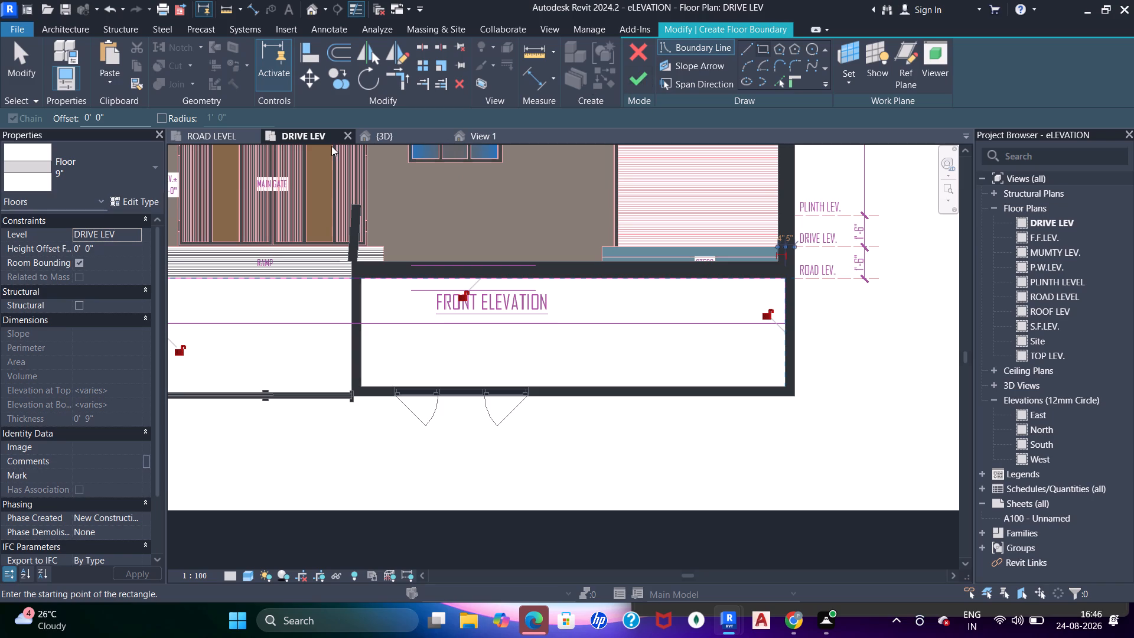
Set the floor type to 2" and finish the floor without attaching any walls to it.
left_click(76, 168)
scroll(53, 246, "up", 7)
left_click_drag(51, 252, 142, 252)
left_click(639, 84)
left_click(400, 135)
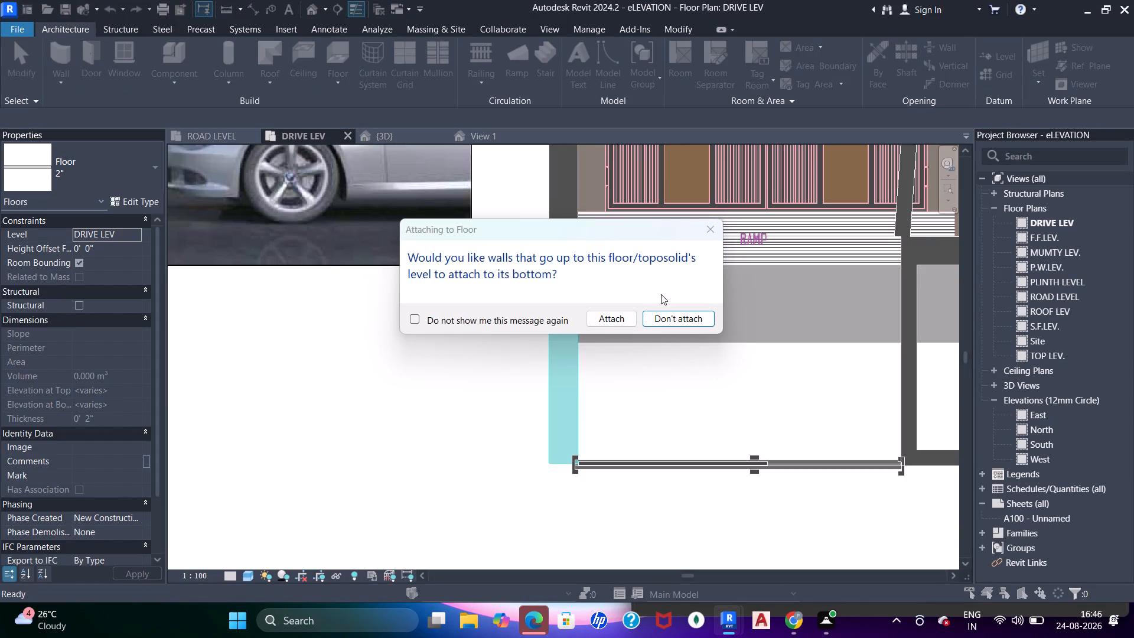
left_click(706, 226)
In the 3D view, examine the new 2" floor strip between the side walls and open its boundary for editing.
left_click(392, 131)
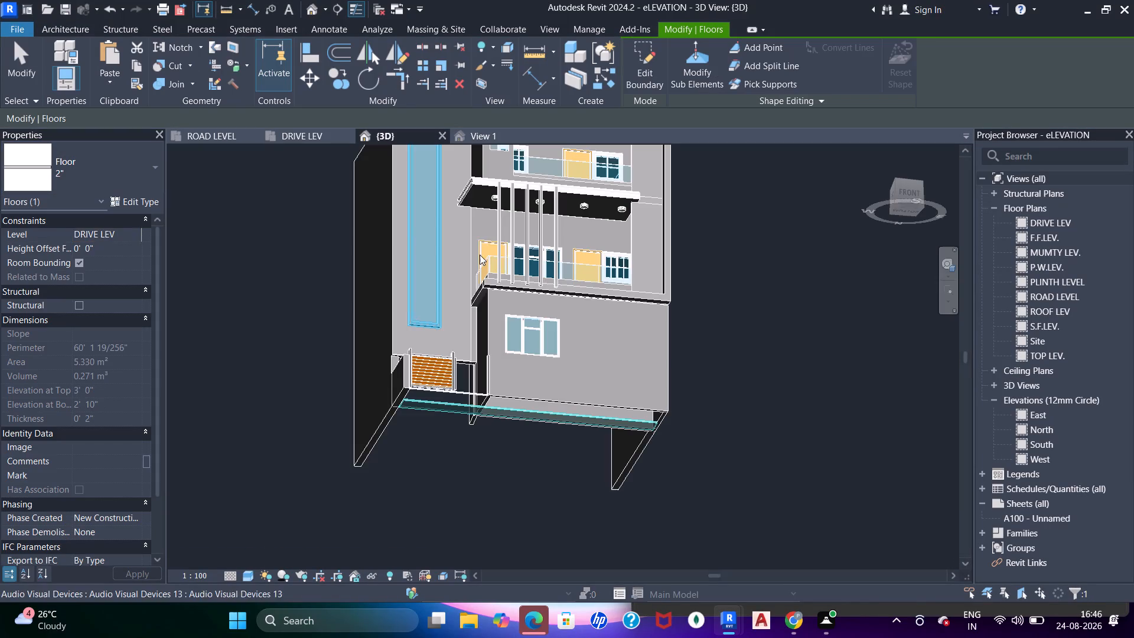
middle_click_drag(468, 422, 602, 319, "shift")
scroll(472, 395, "up", 1)
middle_click_drag(472, 395, 515, 486, "shift")
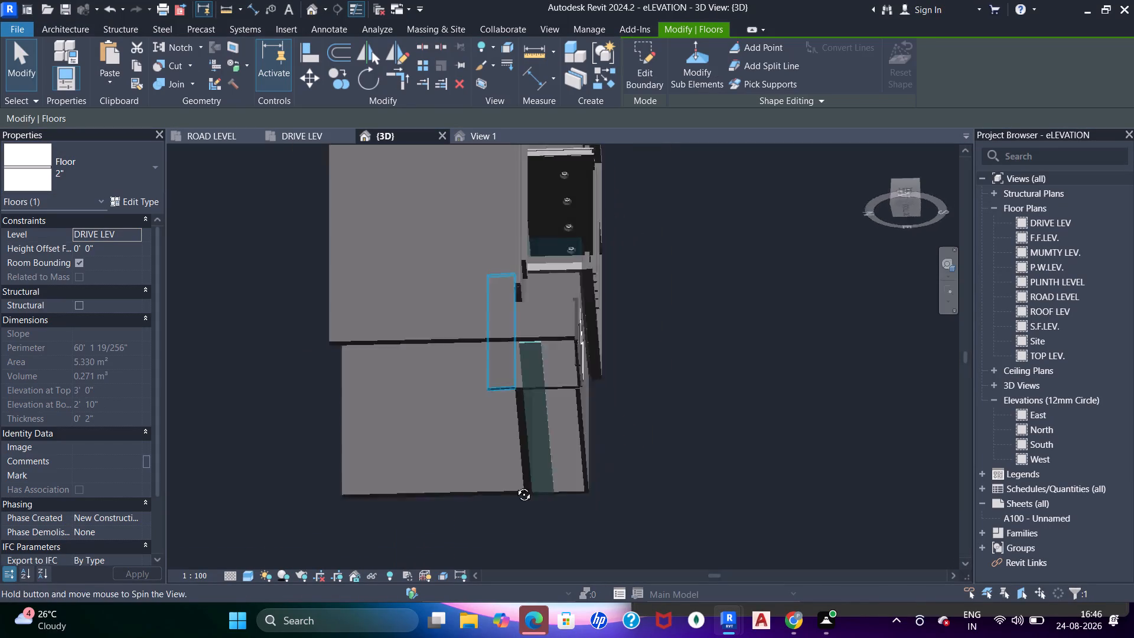
middle_click_drag(515, 486, 517, 515, "shift")
middle_click_drag(552, 463, 606, 476, "shift")
scroll(562, 434, "up", 5)
middle_click_drag(556, 428, 584, 450, "shift")
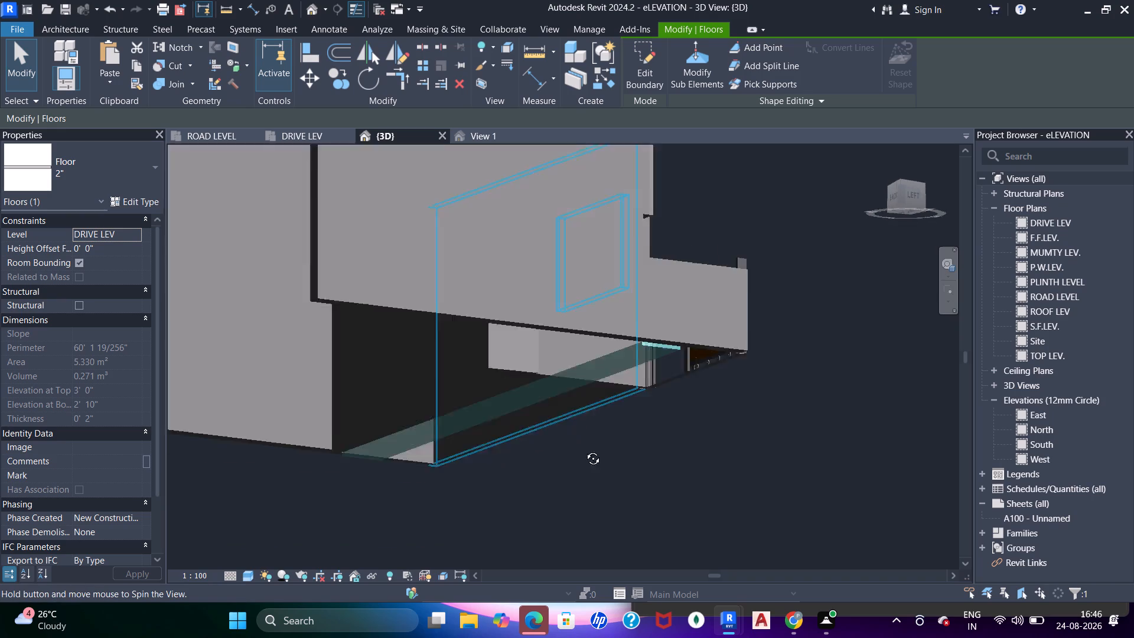
middle_click_drag(584, 450, 508, 406, "shift")
double_click(509, 389)
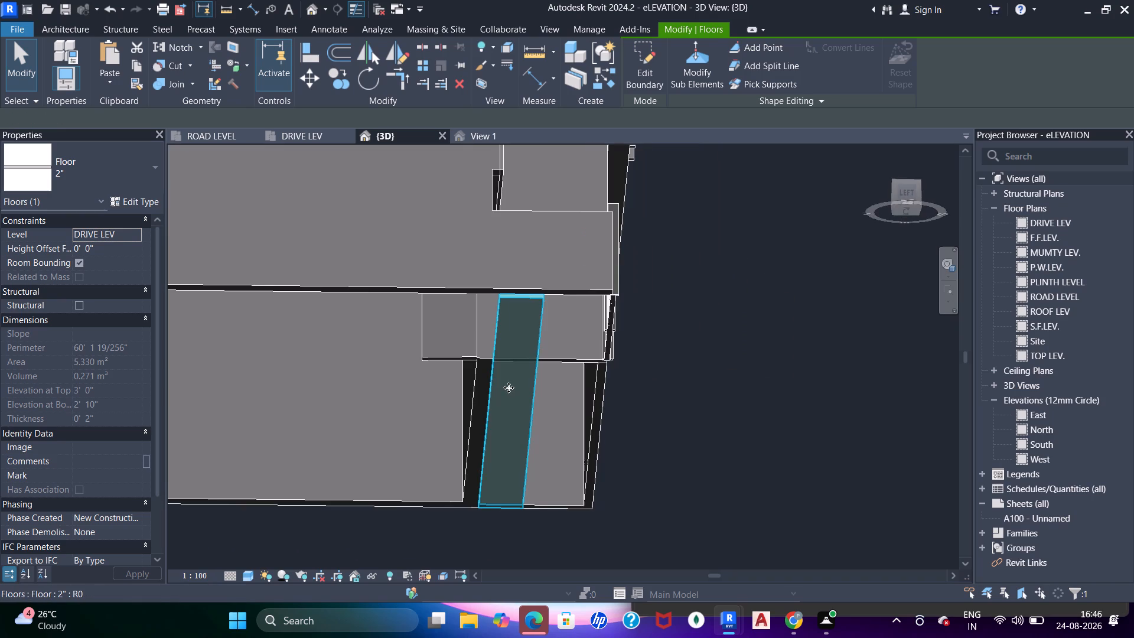
scroll(532, 389, "down", 5)
middle_click_drag(527, 389, 566, 430)
middle_click_drag(568, 438, 560, 403, "shift")
scroll(560, 417, "up", 1)
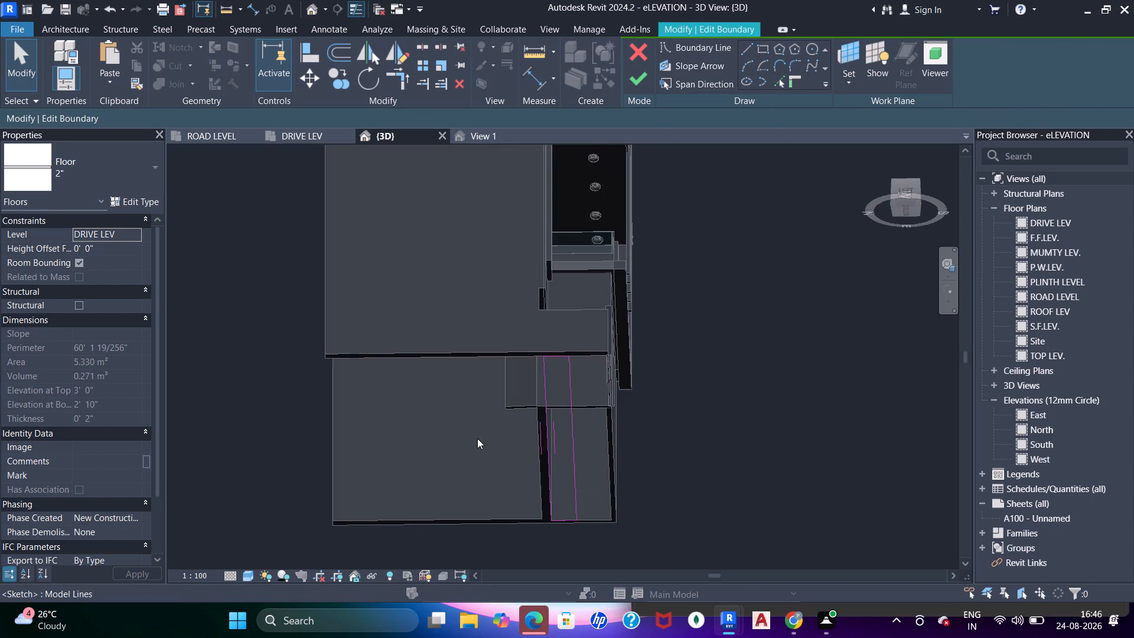
Align the floor boundary's inner edge with the side walls' rear end and its outer edge with the front wall's outer face.
key("a")
key("a")
key("a")
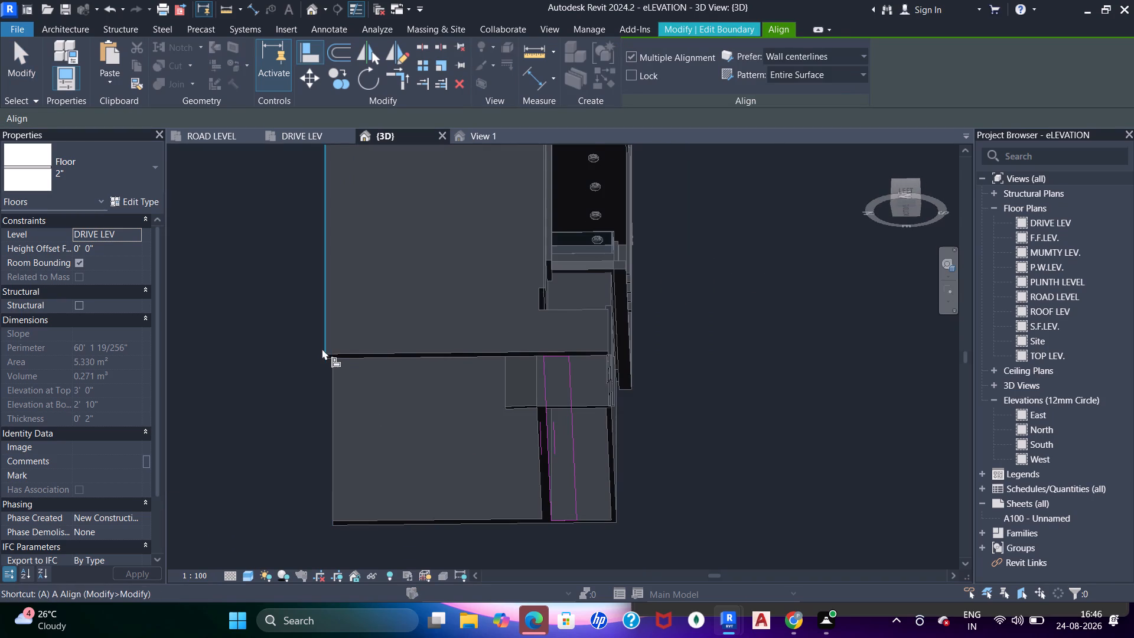
left_click(322, 349)
left_click(550, 447)
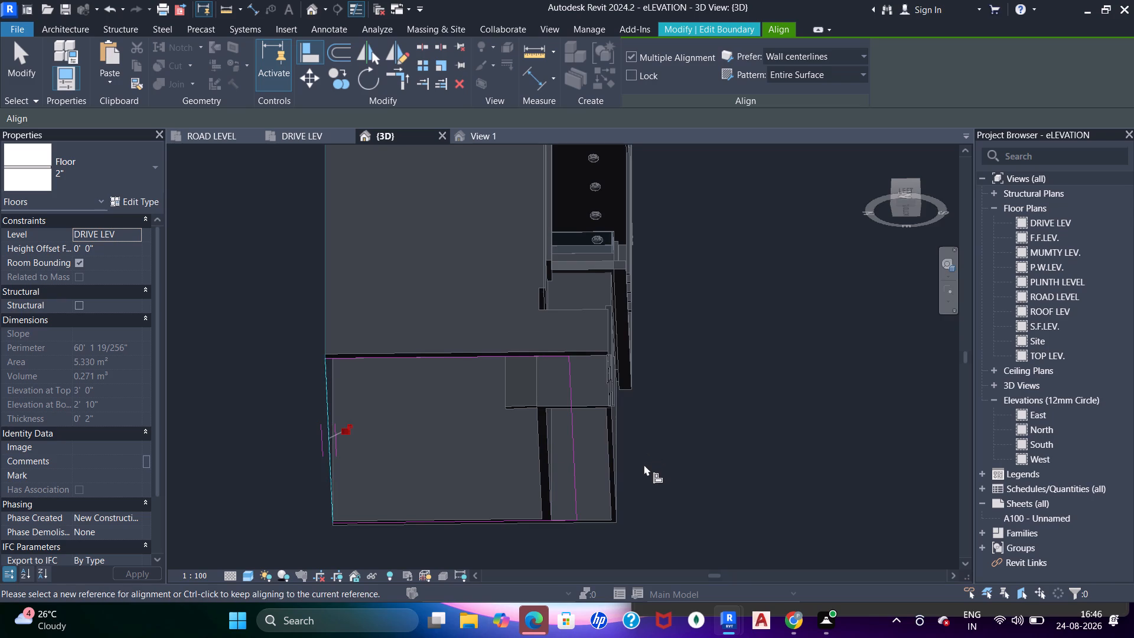
left_click(646, 440)
middle_click_drag(647, 443, 636, 523, "shift")
scroll(608, 453, "up", 6)
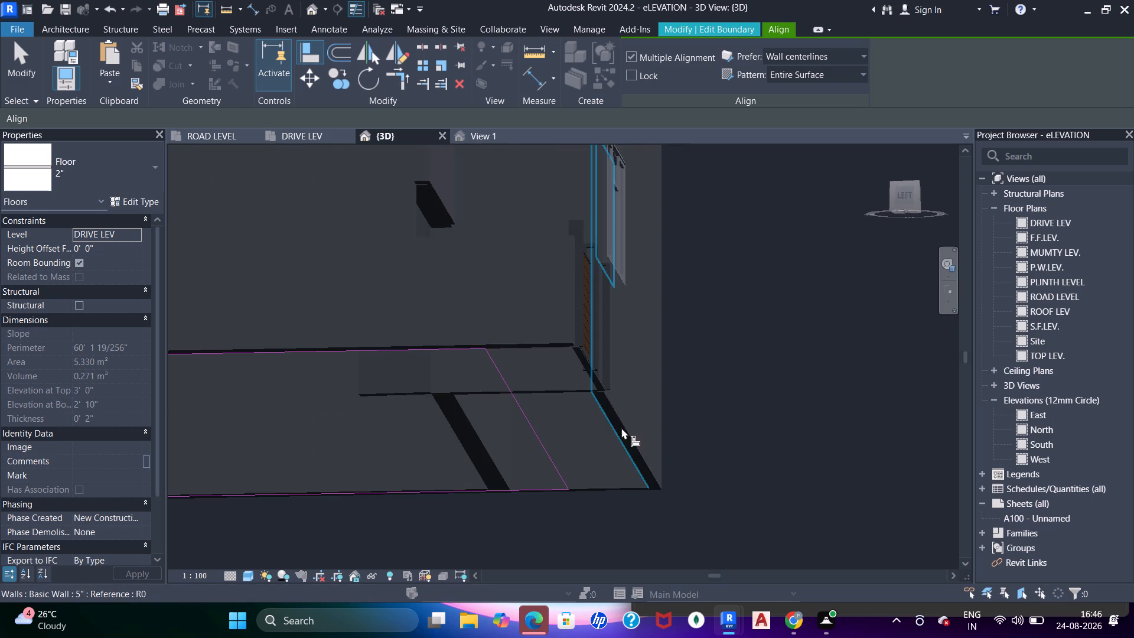
left_click(622, 422)
left_click(539, 436)
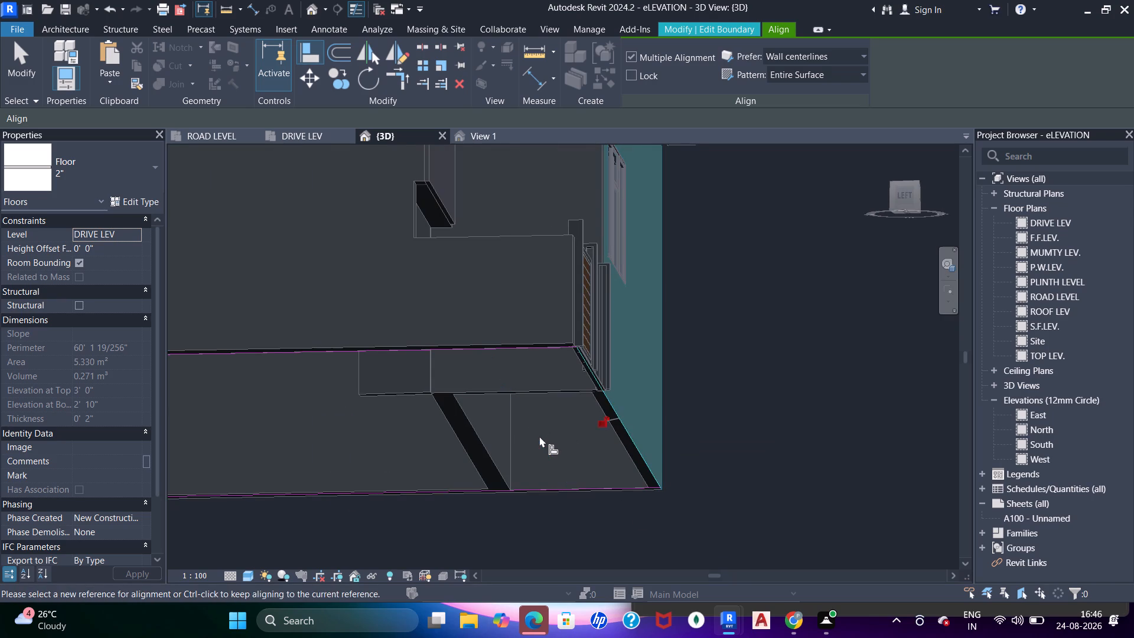
key("Escape")
key("Escape")
key("Escape")
Finish the floor boundary edit without attaching any walls to the floor.
scroll(552, 418, "down", 4)
middle_click_drag(597, 382, 533, 459, "shift")
left_click(640, 68)
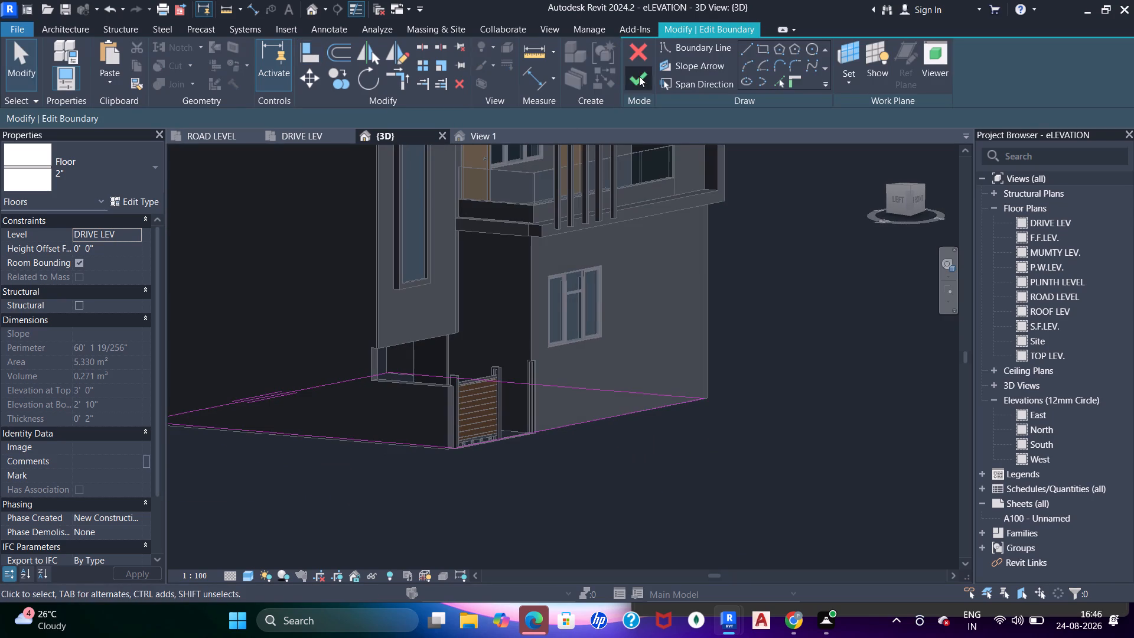
left_click(663, 319)
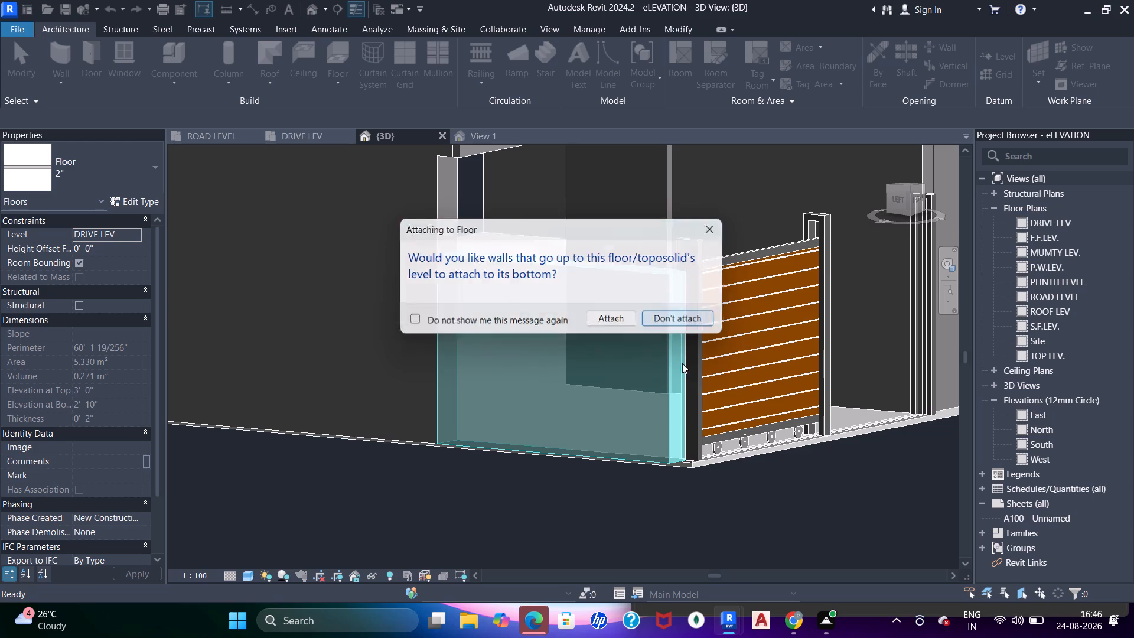
key("Escape")
Examine the extended drive-level floor from the rear, sides and front of the house, ending at the gate and entrance.
scroll(634, 401, "down", 3)
middle_click_drag(640, 455, 598, 255, "shift")
middle_click_drag(610, 321, 663, 486, "shift")
scroll(637, 369, "down", 4)
middle_click_drag(674, 354, 496, 428, "shift")
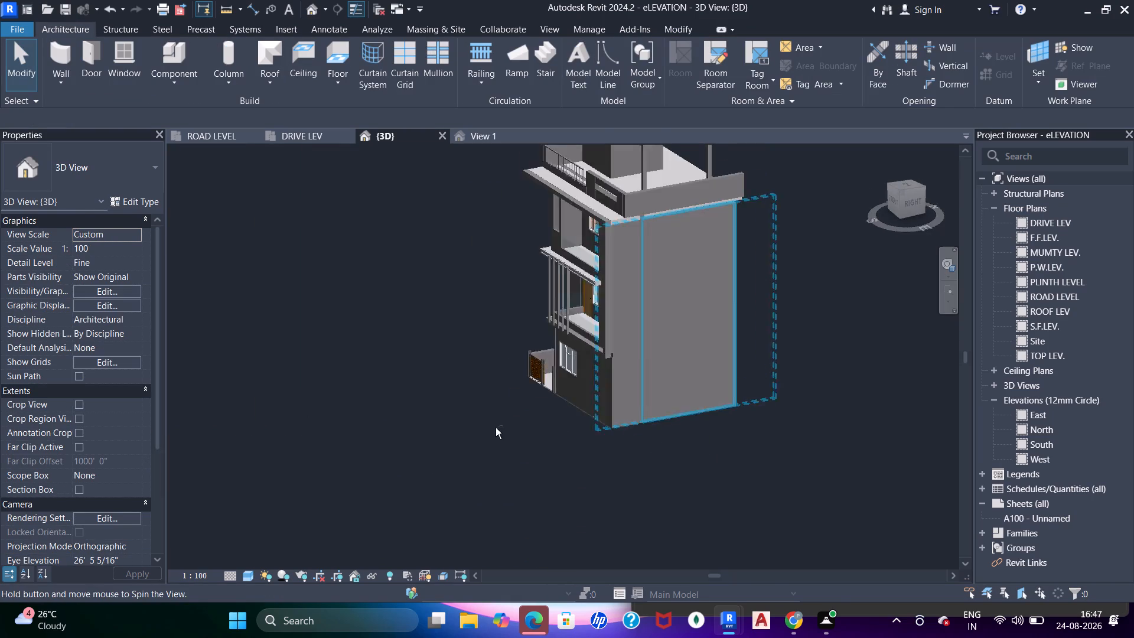
middle_click_drag(496, 428, 382, 444, "shift")
middle_click_drag(728, 427, 498, 413, "shift")
scroll(630, 359, "up", 4)
scroll(602, 400, "down", 3)
middle_click_drag(604, 414, 560, 275, "shift")
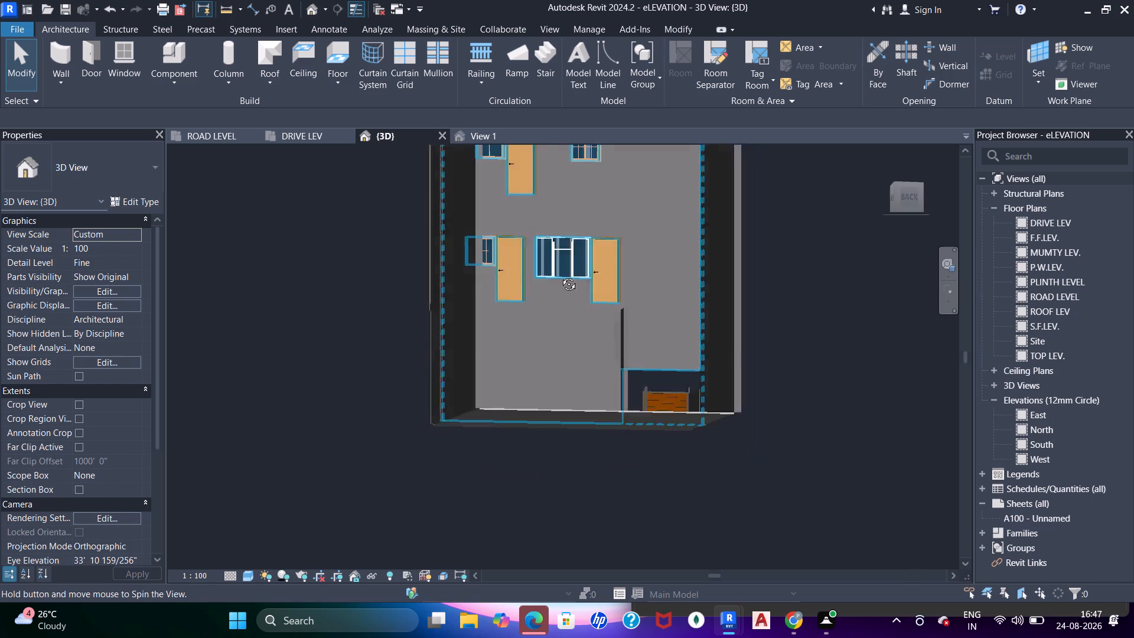
middle_click_drag(560, 275, 532, 377, "shift")
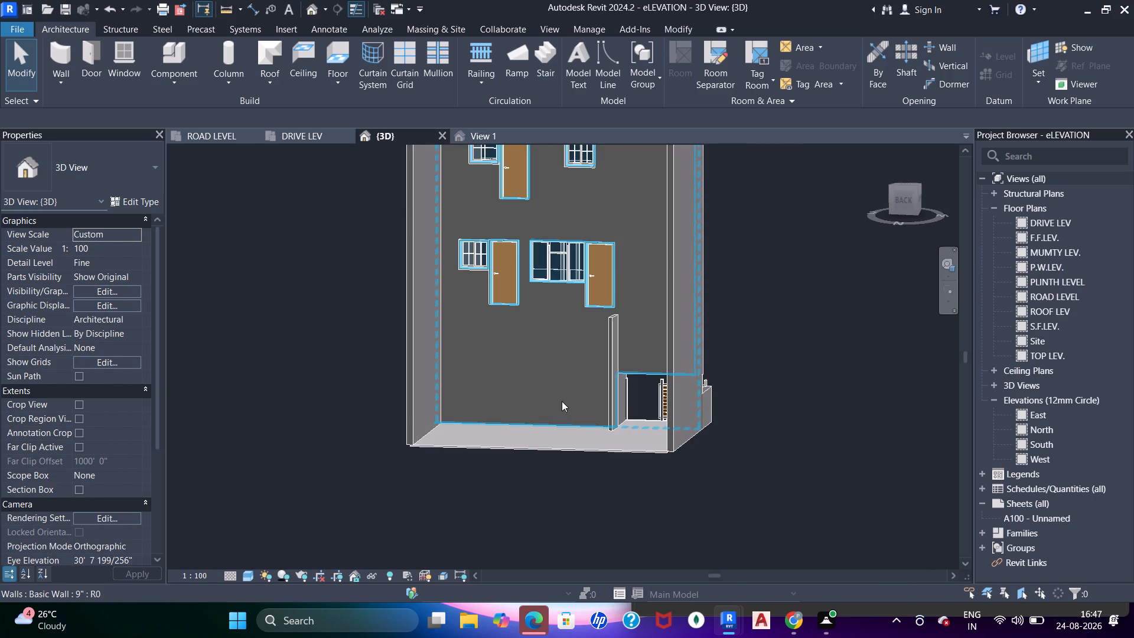
scroll(551, 408, "down", 5)
middle_click_drag(413, 403, 794, 433, "shift")
middle_click_drag(630, 429, 832, 429, "shift")
scroll(543, 442, "up", 5)
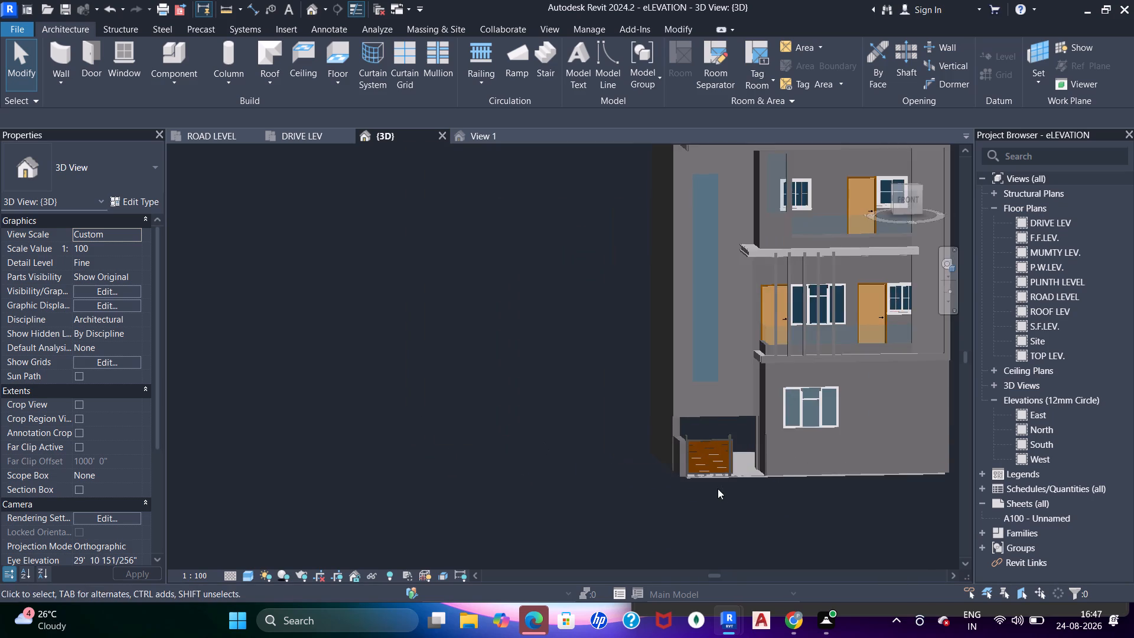
middle_click_drag(729, 485, 792, 425, "shift")
scroll(792, 421, "up", 1)
middle_click_drag(785, 424, 615, 460)
middle_click_drag(668, 394, 641, 516, "shift")
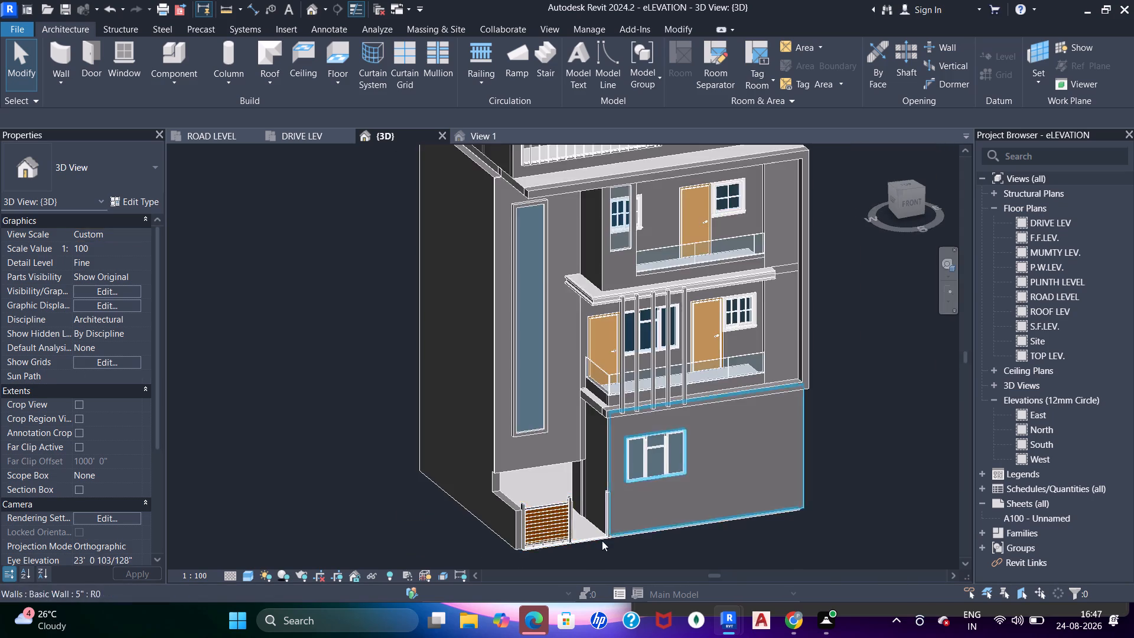
scroll(514, 555, "up", 4)
scroll(601, 481, "down", 3)
middle_click_drag(606, 489, 585, 524)
middle_click(585, 524)
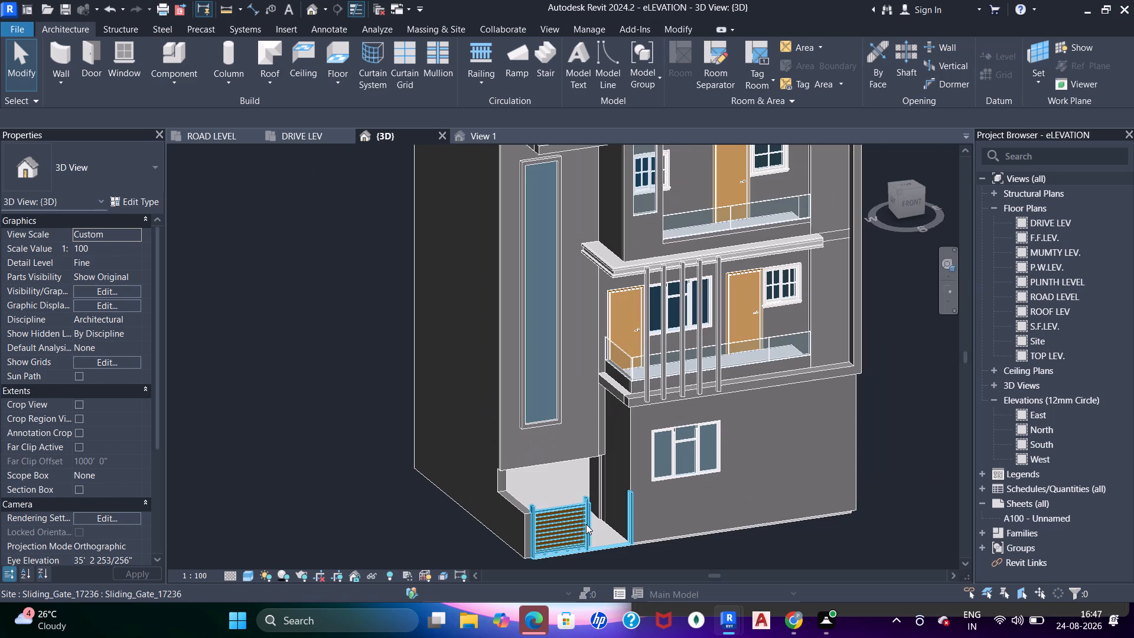
scroll(593, 519, "down", 1)
middle_click_drag(598, 512, 596, 440)
scroll(589, 484, "up", 3)
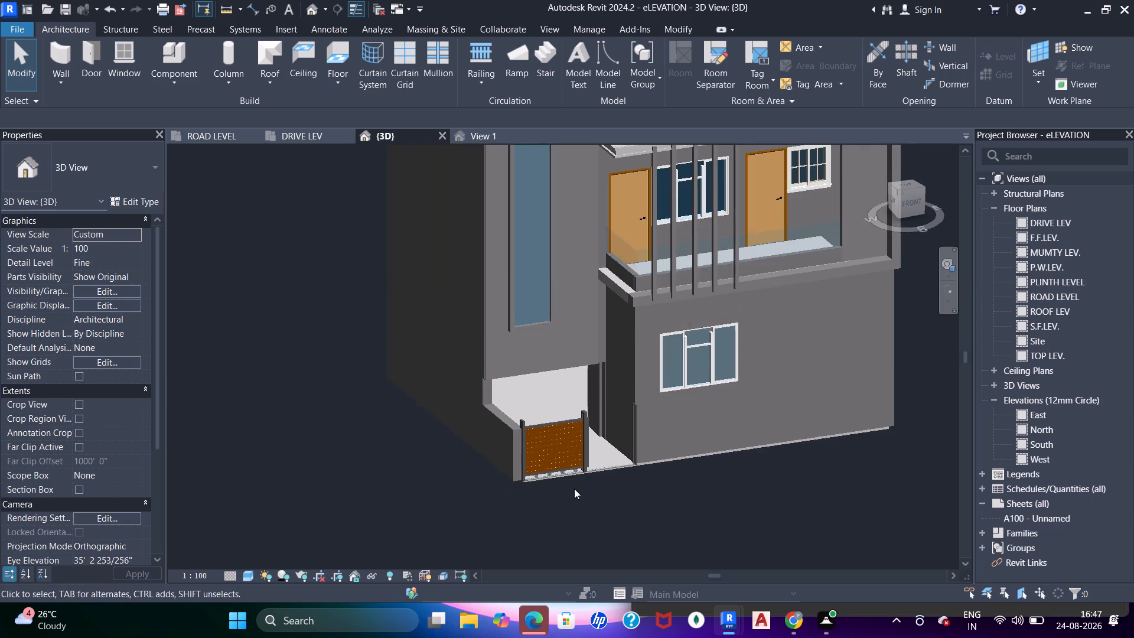
scroll(574, 489, "up", 7)
scroll(563, 483, "down", 3)
middle_click_drag(555, 479, 464, 414)
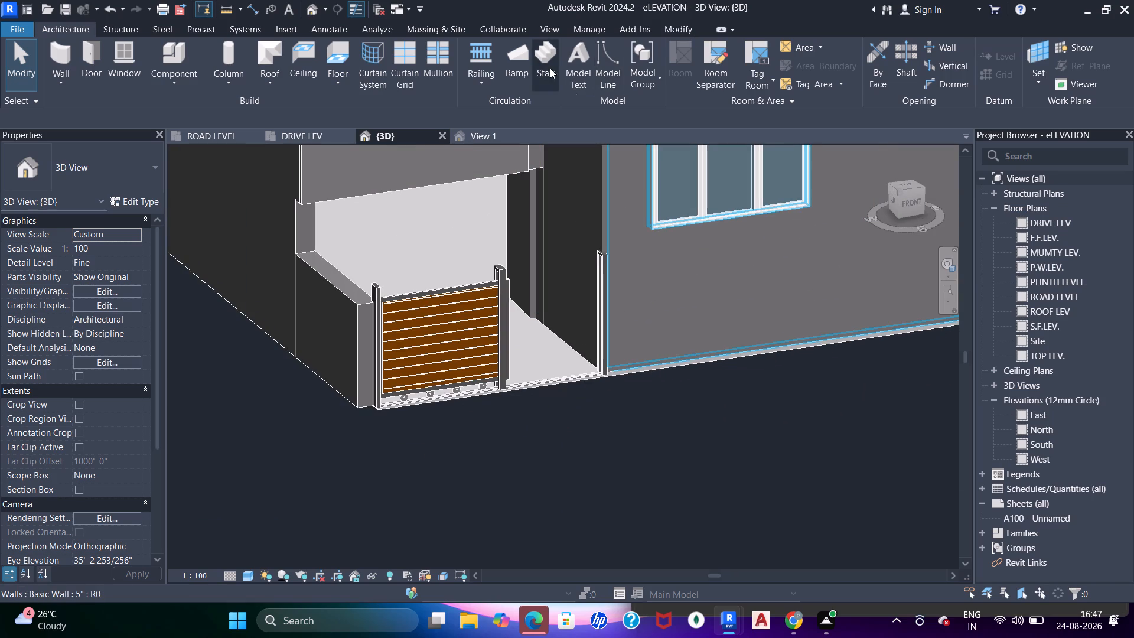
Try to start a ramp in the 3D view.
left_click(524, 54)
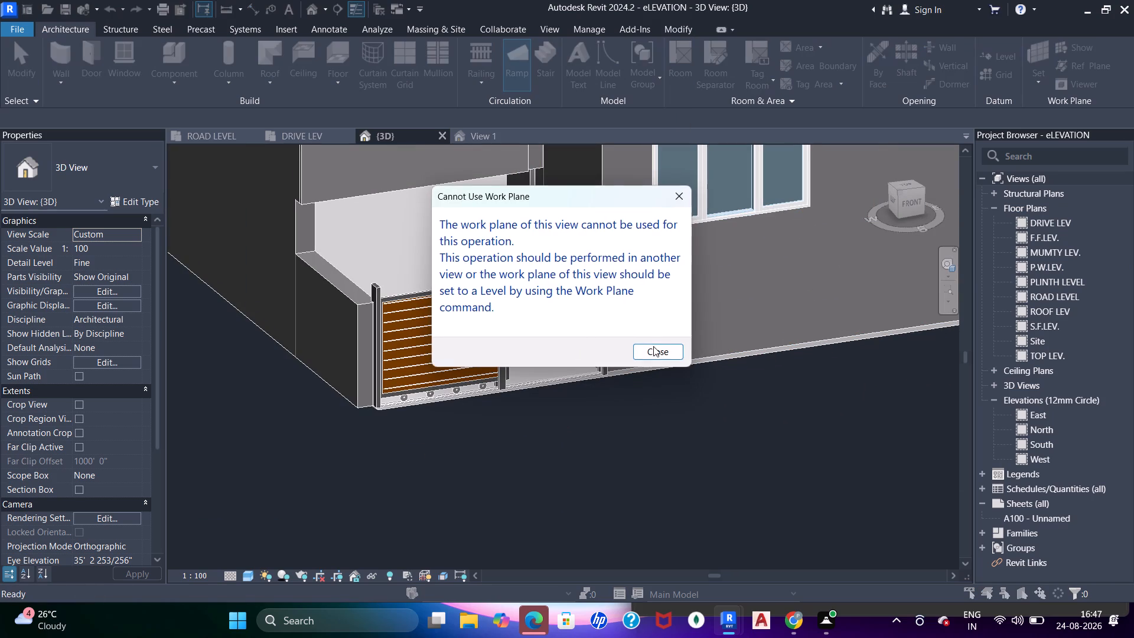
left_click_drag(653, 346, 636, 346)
In the DRIVE LEV plan, align the short slanted 5" wall with the outer face of the straight wall beside the gate passage.
left_click(295, 137)
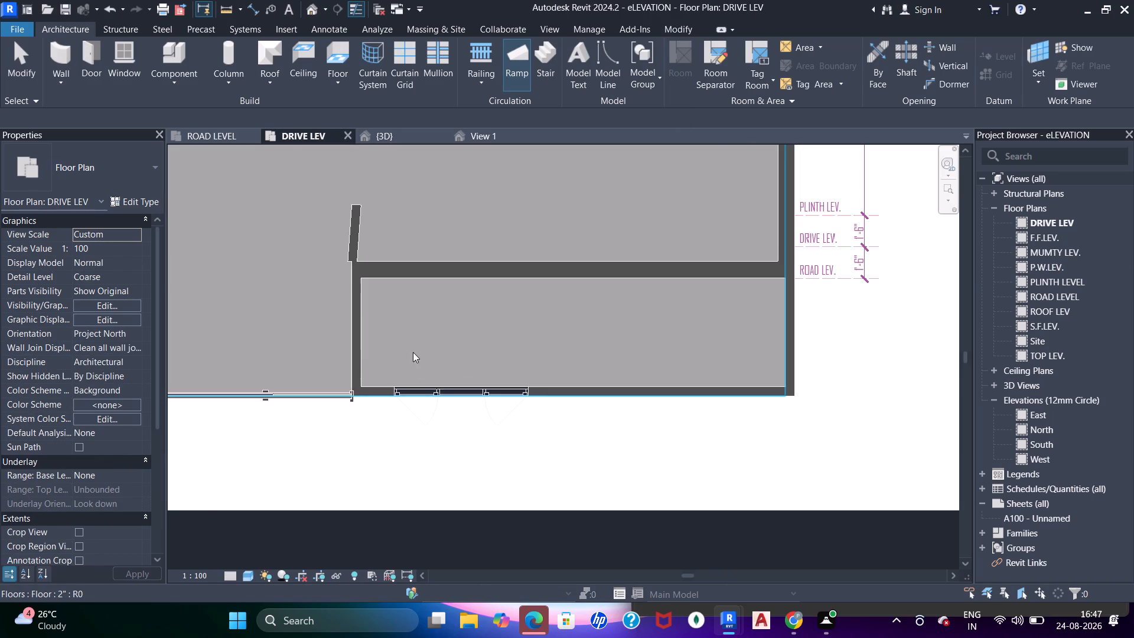
scroll(413, 352, "down", 9)
middle_click_drag(356, 371, 634, 376)
middle_click_drag(656, 375, 603, 411)
scroll(610, 291, "up", 3)
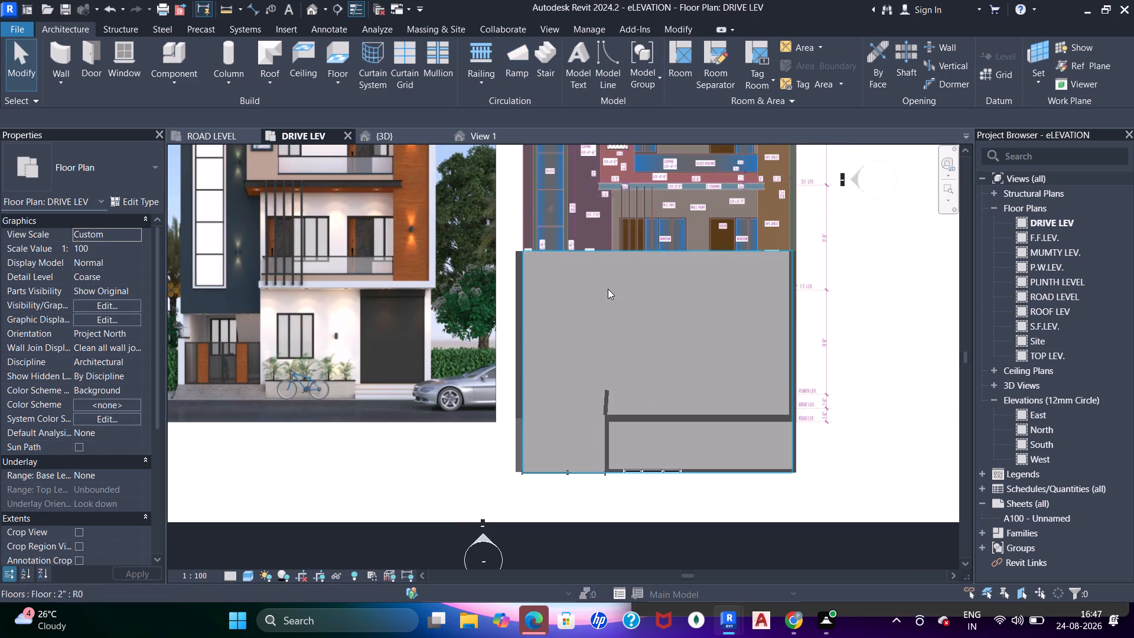
middle_click_drag(602, 380, 597, 288)
key("Escape")
scroll(581, 347, "up", 3)
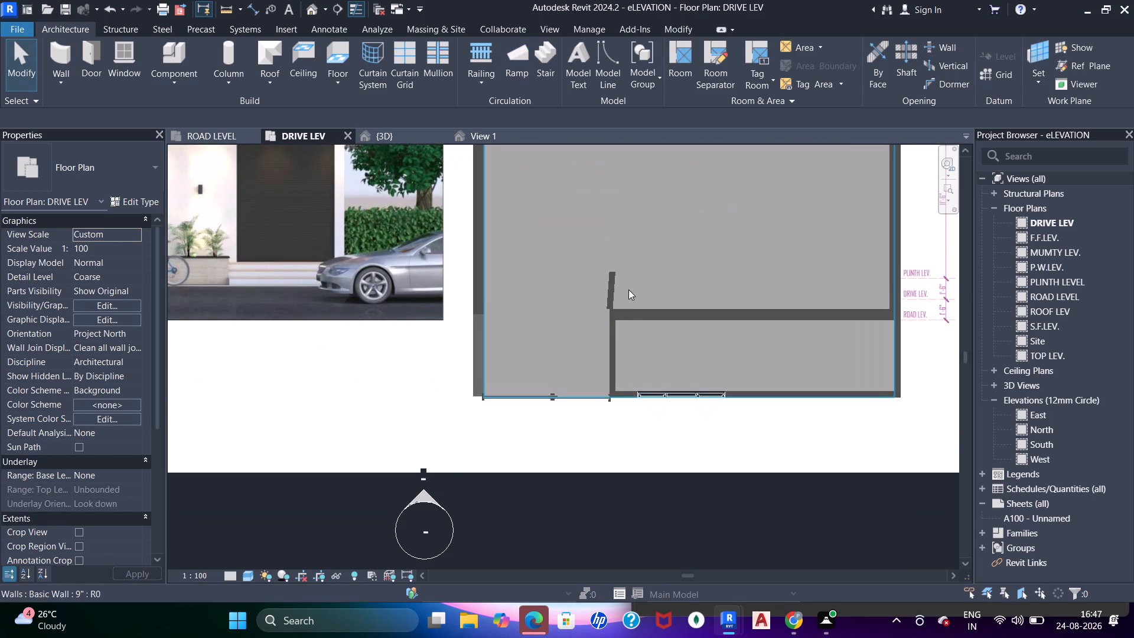
left_click(614, 284)
scroll(622, 308, "up", 5)
key("Escape")
key("a")
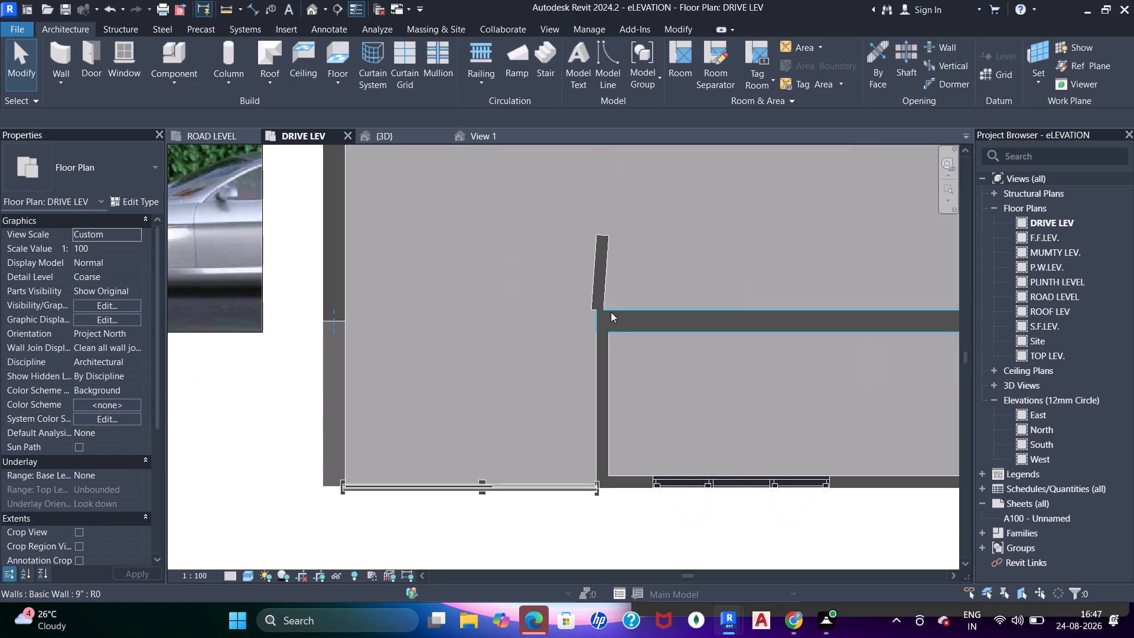
key("a")
key("a")
left_click_drag(601, 325, 595, 323)
left_click(595, 284)
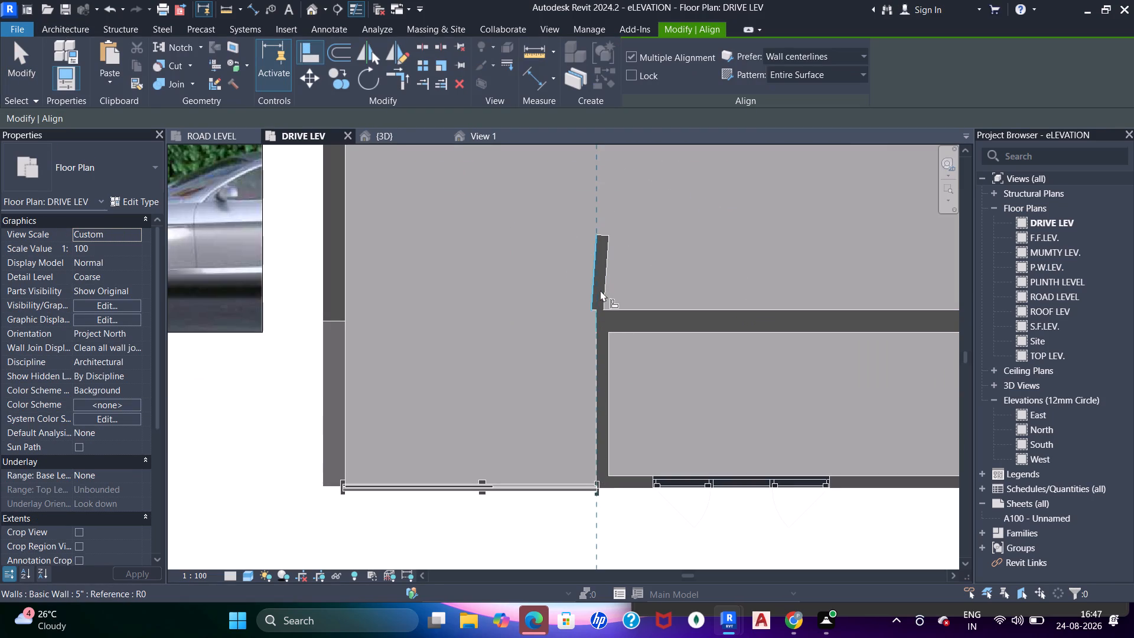
key("Escape")
key("Escape")
scroll(611, 303, "down", 4)
middle_click_drag(639, 354, 597, 343)
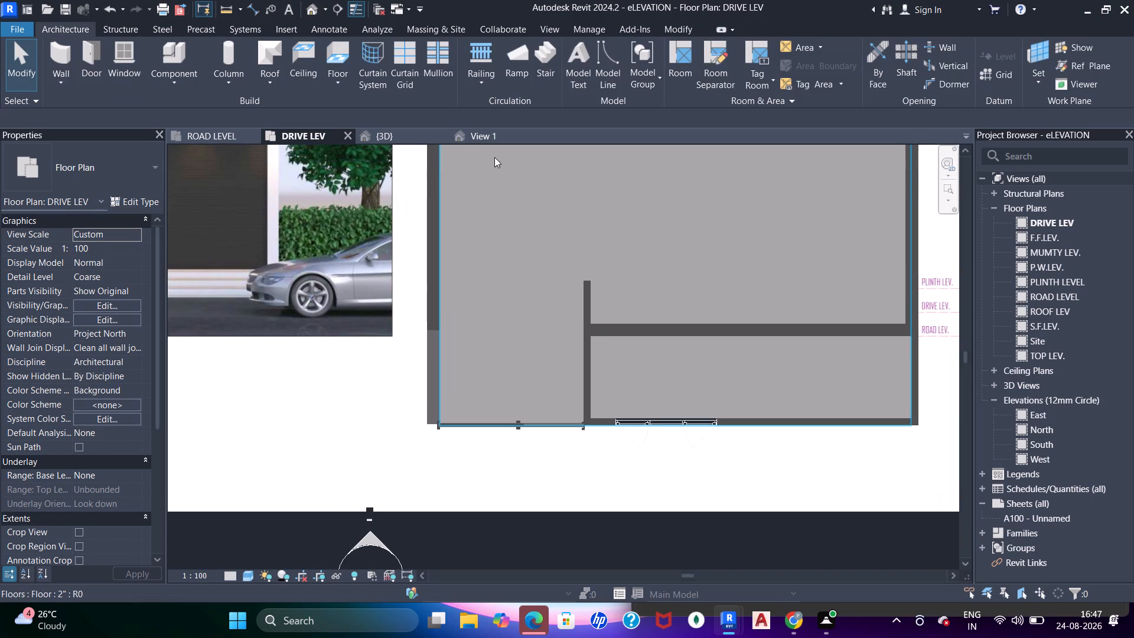
Examine the straightened wall, the gate and the entrance floor in the 3D view.
left_click(393, 131)
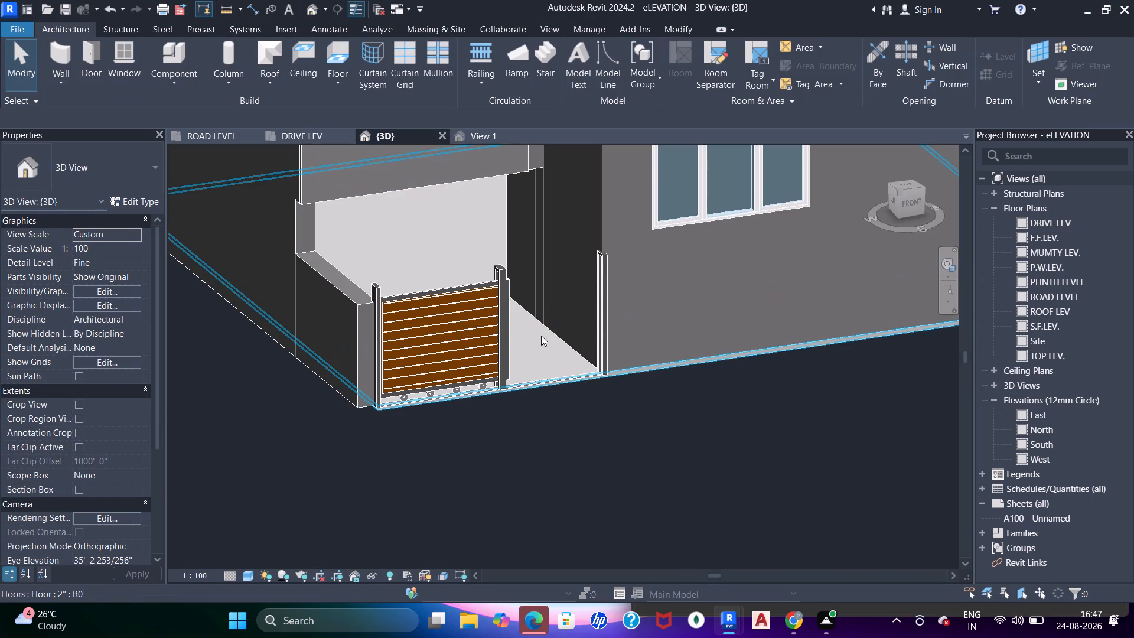
scroll(529, 334, "down", 6)
middle_click_drag(430, 364, 769, 334, "shift")
middle_click_drag(661, 375, 351, 374, "shift")
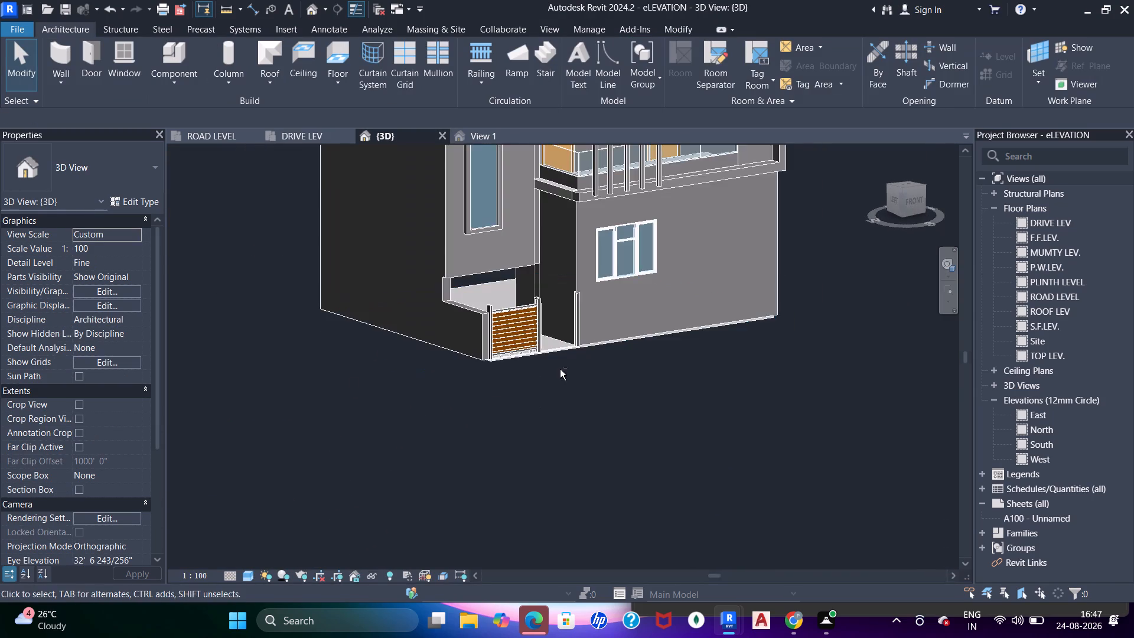
middle_click_drag(543, 377, 455, 396, "shift")
Close the sliding gate family's View 1 without saving its changes.
left_click(306, 142)
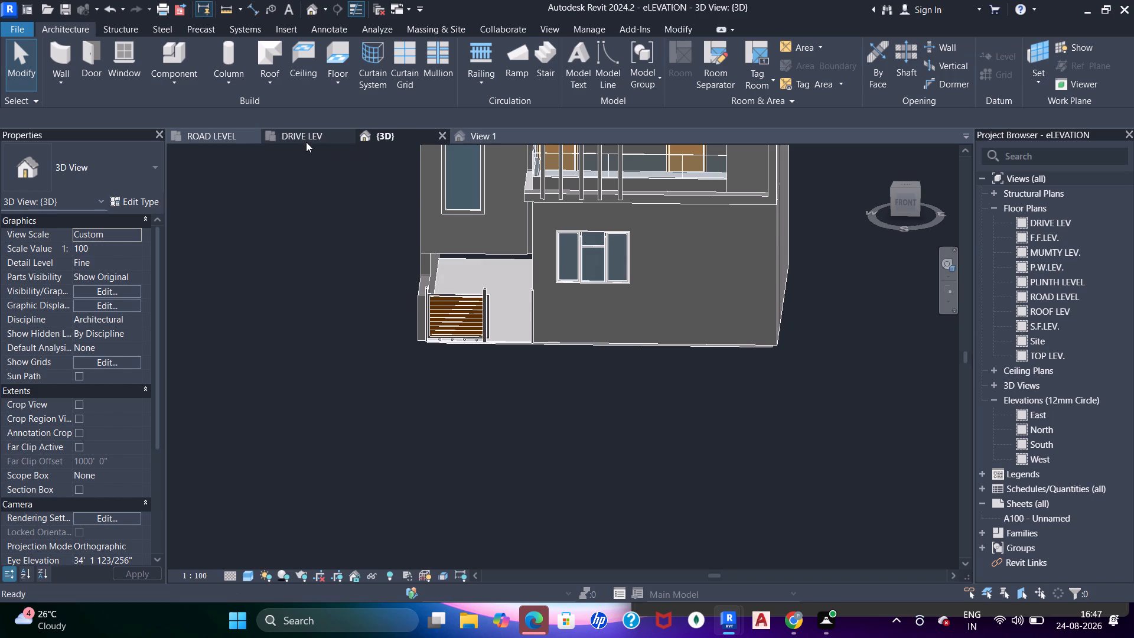
left_click(536, 136)
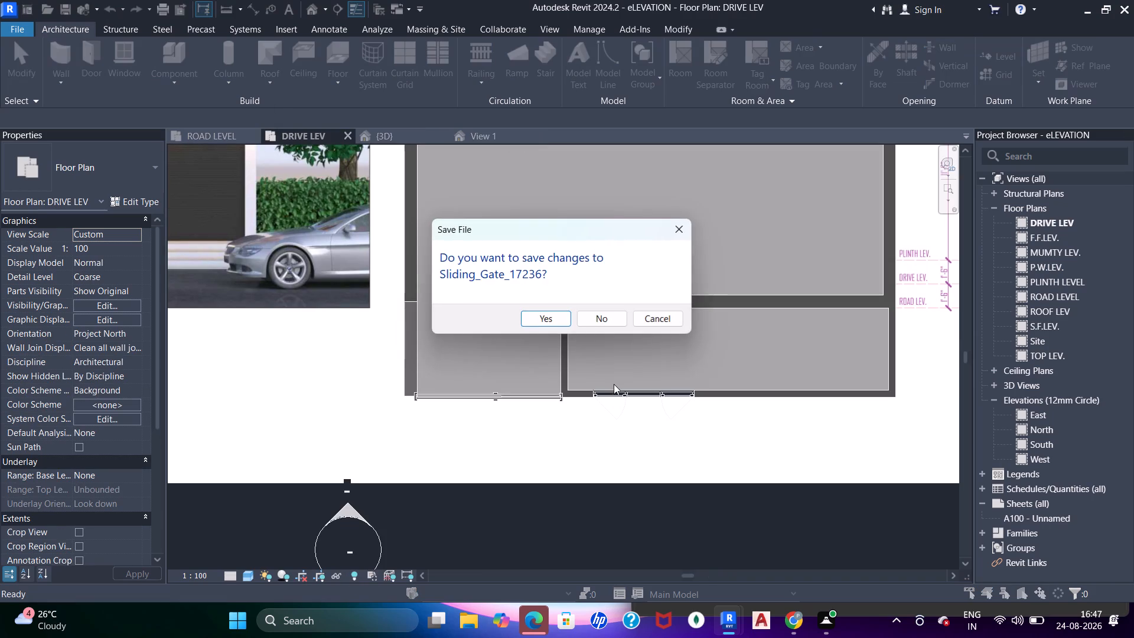
left_click(611, 320)
In the DRIVE LEV plan, create a ramp with a straight run about 3'-6" long, going outward from the sliding gate.
scroll(467, 410, "up", 4)
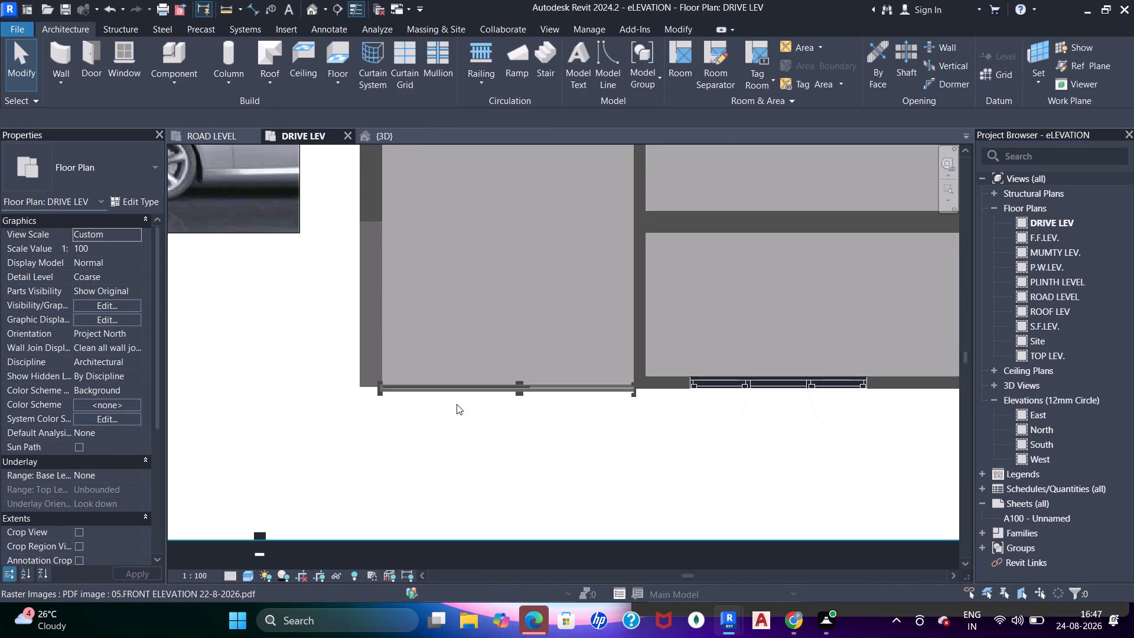
middle_click(457, 404)
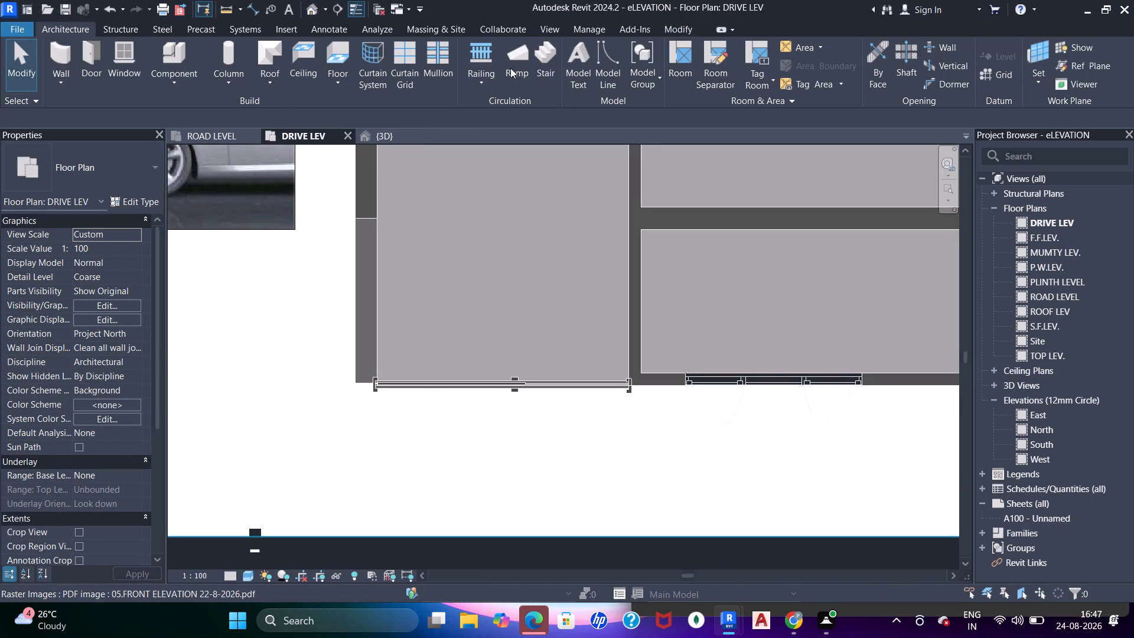
left_click_drag(505, 61, 511, 61)
left_click(490, 391)
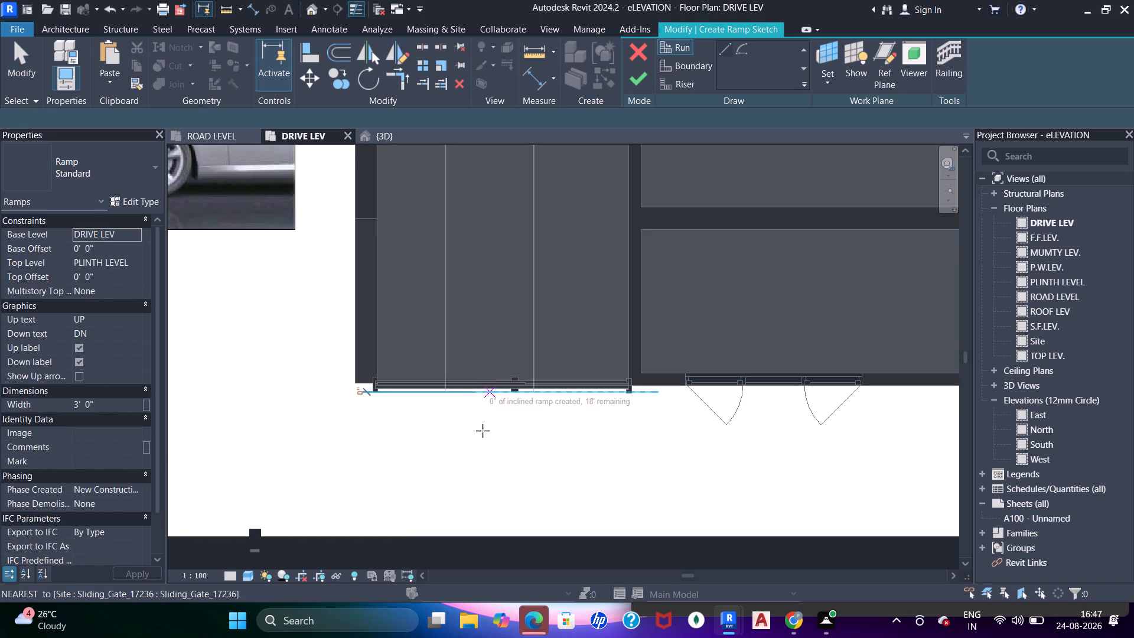
left_click(487, 494)
scroll(486, 461, "down", 4)
middle_click_drag(487, 475, 504, 416)
key("Escape")
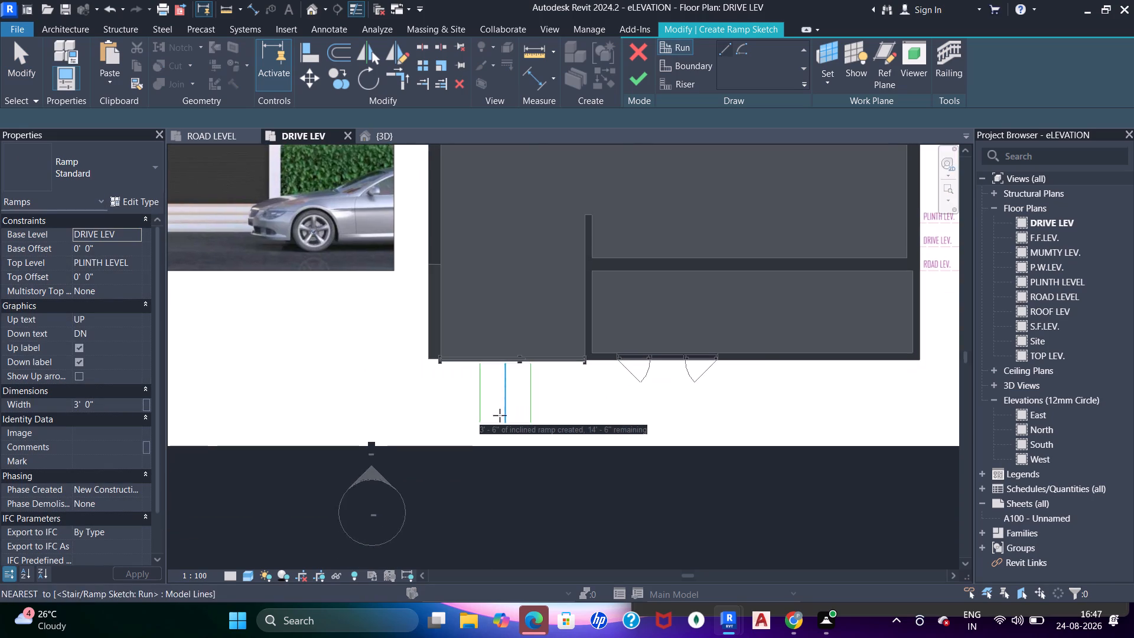
key("Escape")
scroll(497, 418, "up", 5)
key("Escape")
key("Escape")
key("Escape")
key("a")
key("a")
key("a")
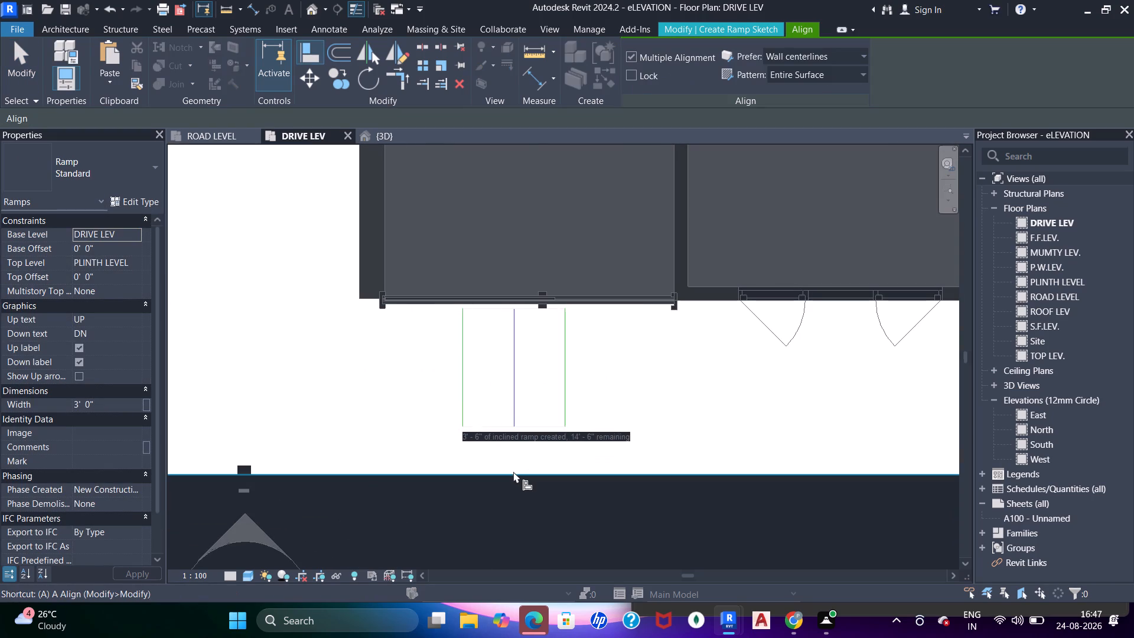
key("Escape")
key("Escape")
left_click(638, 83)
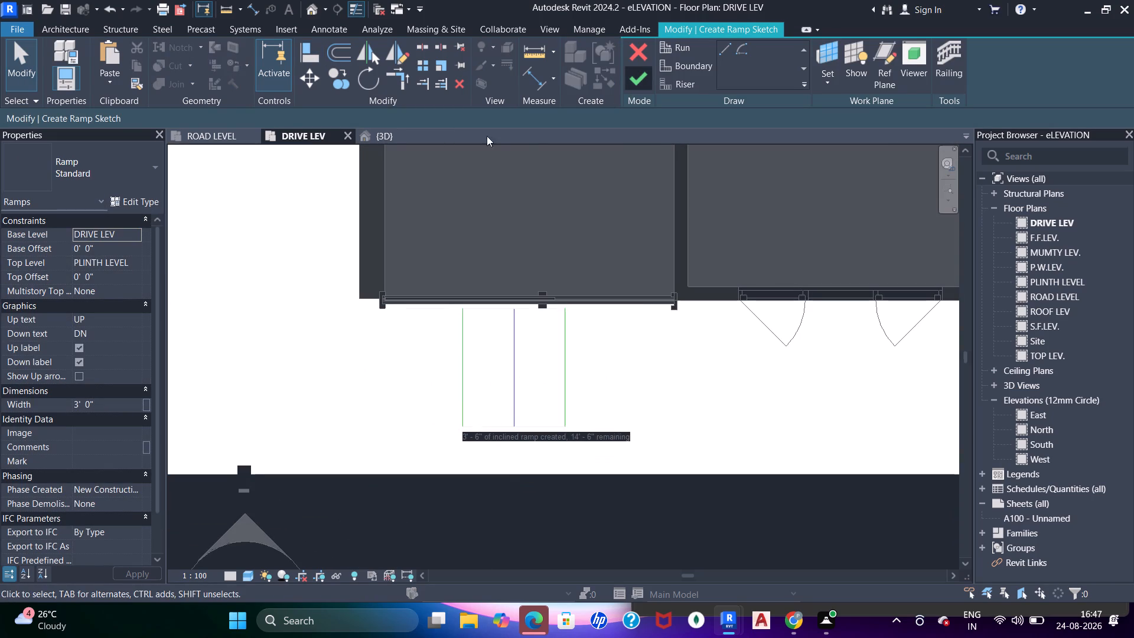
Delete both railings of the new ramp in the 3D view.
left_click(392, 133)
middle_click_drag(438, 401, 620, 444, "shift")
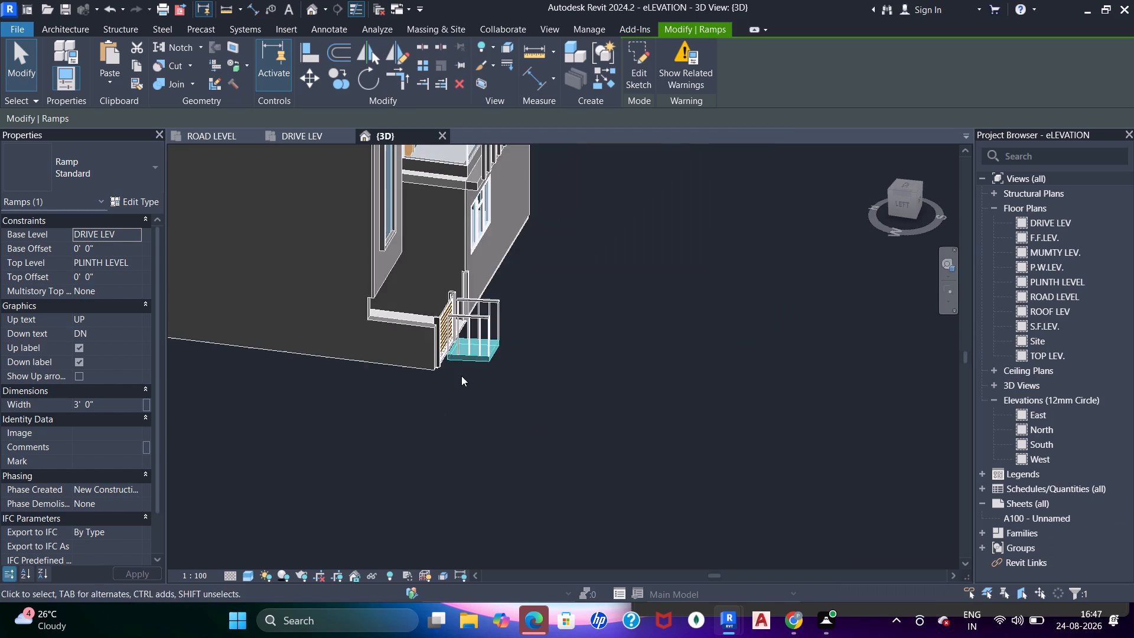
scroll(458, 375, "up", 4)
left_click(514, 298)
key("Delete")
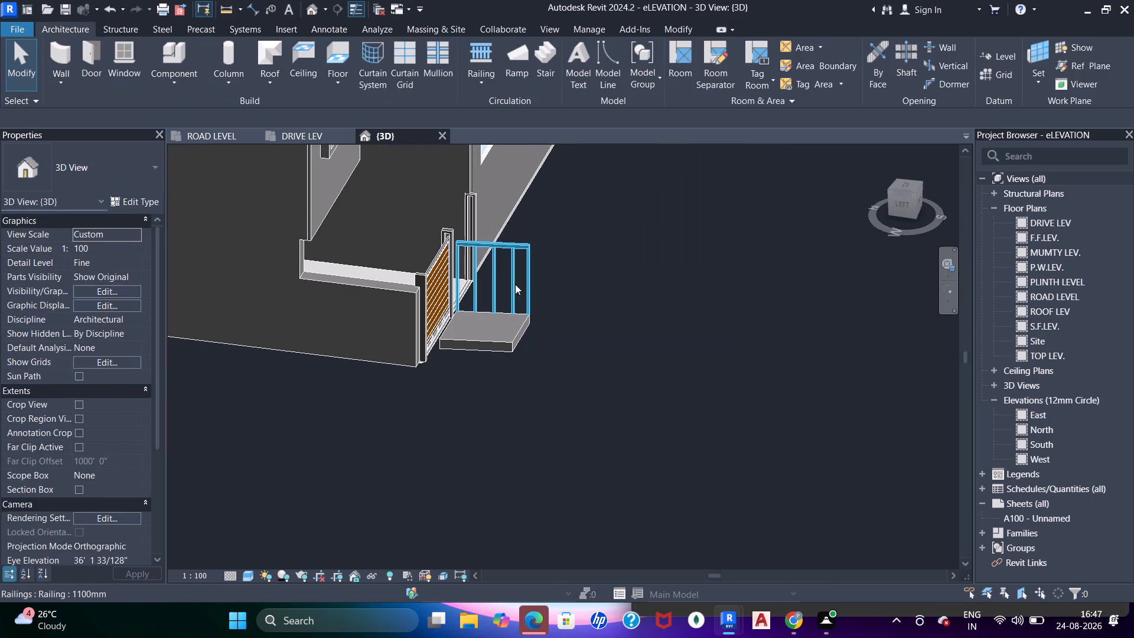
left_click(515, 284)
key("Delete")
Examine the new ramp outside the sliding gate in both the DRIVE LEV plan and the 3D view.
left_click(497, 334)
middle_click_drag(663, 387, 651, 279, "shift")
middle_click_drag(650, 287, 655, 317, "shift")
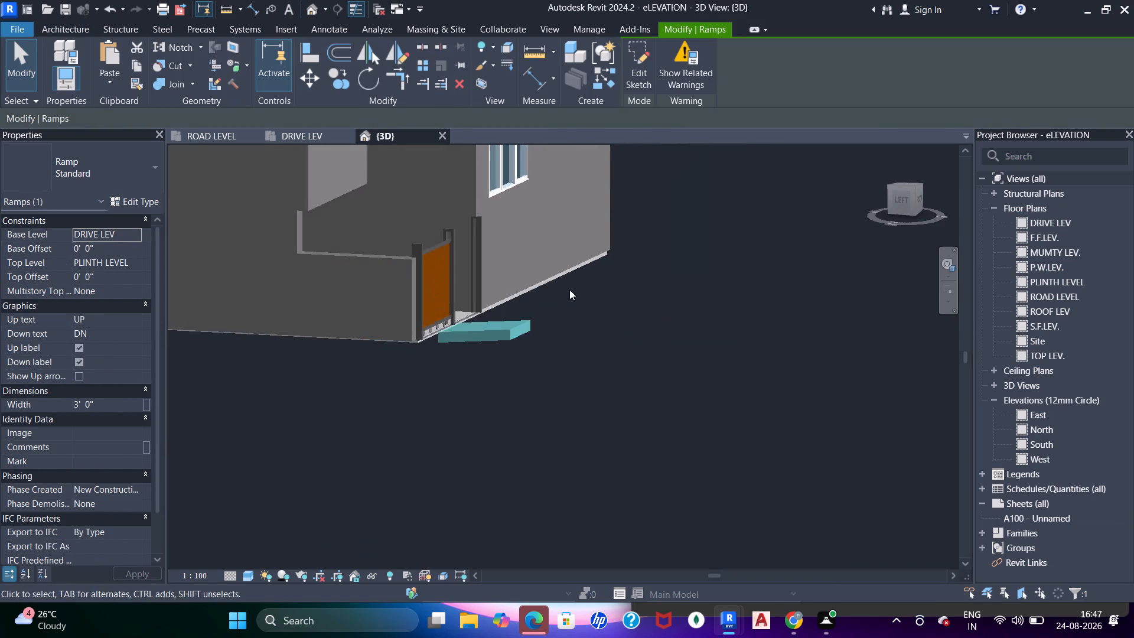
left_click(312, 135)
left_click(517, 305)
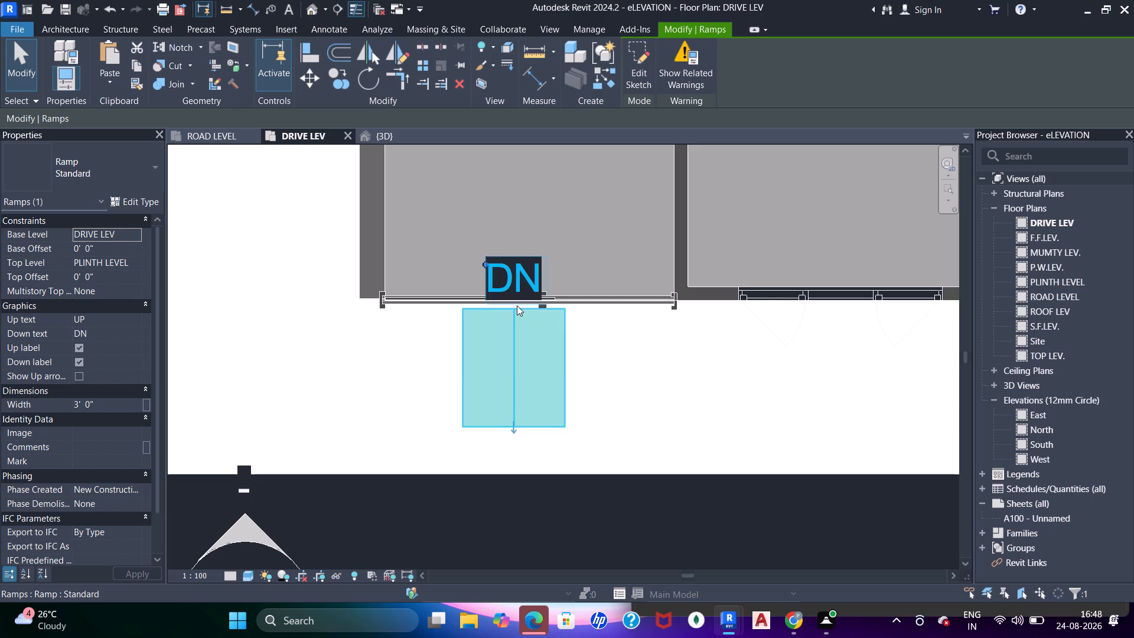
left_click_drag(389, 126, 393, 133)
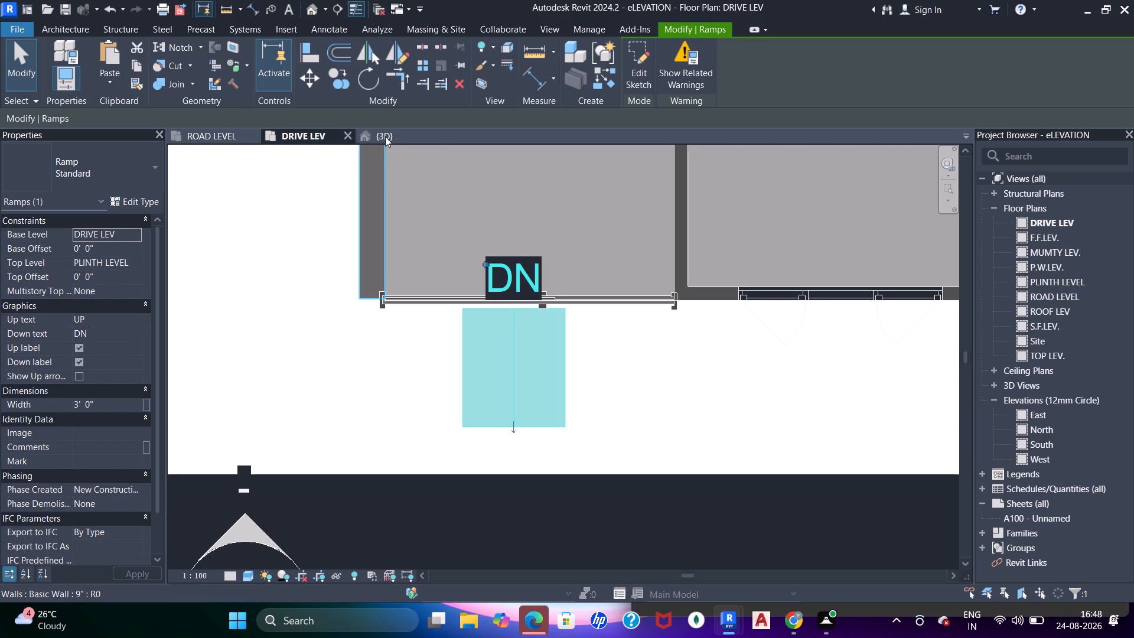
left_click(385, 136)
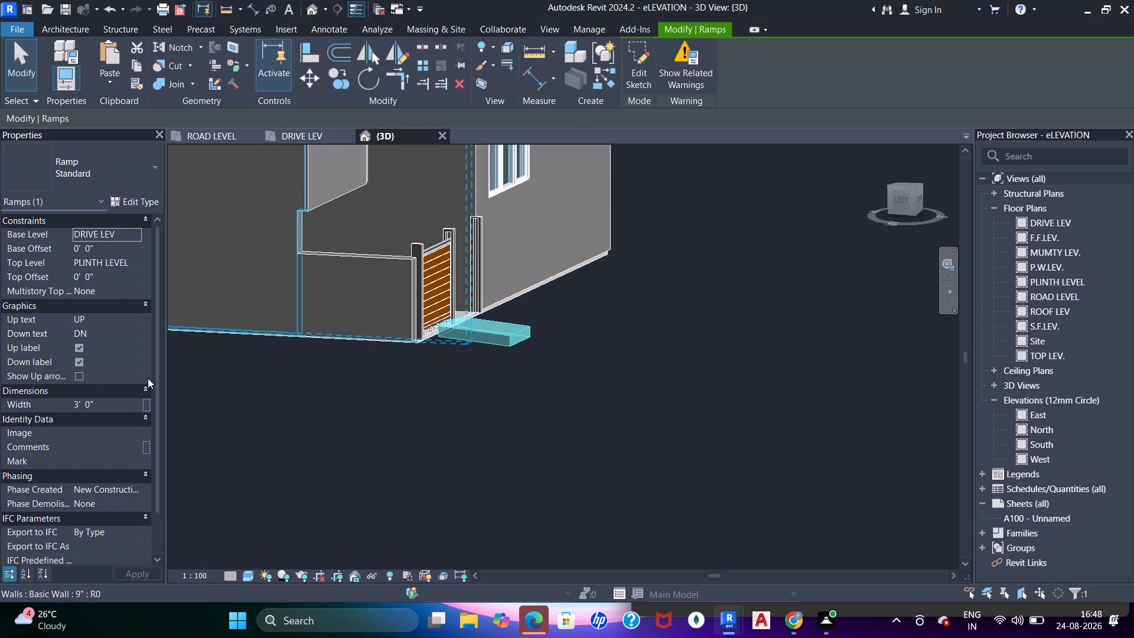
middle_click_drag(307, 409, 229, 460, "shift")
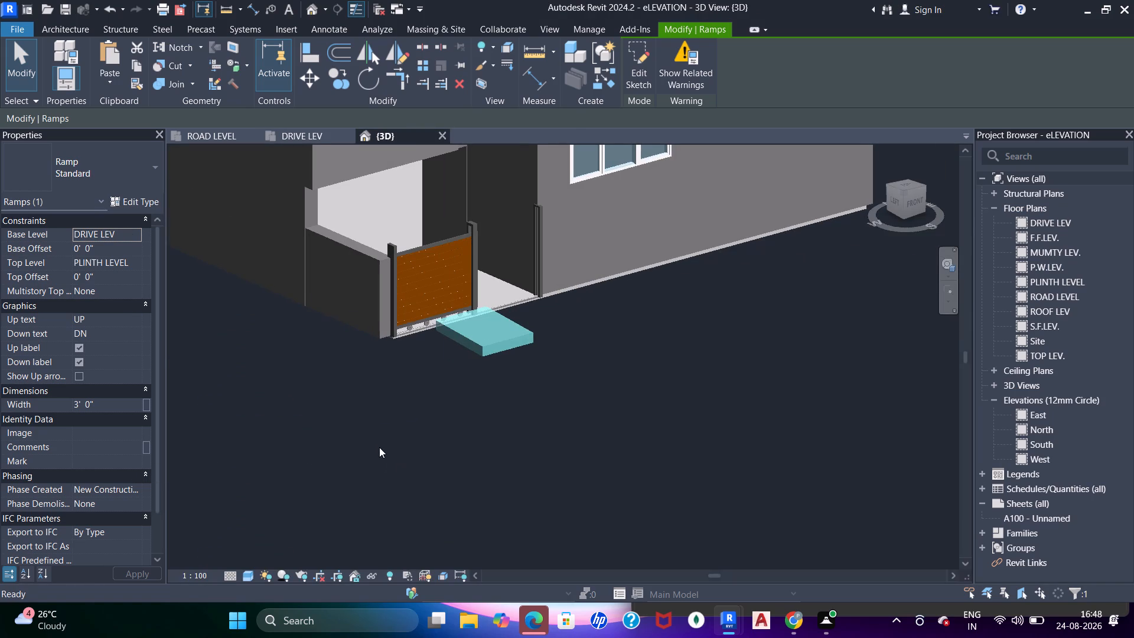
left_click(289, 138)
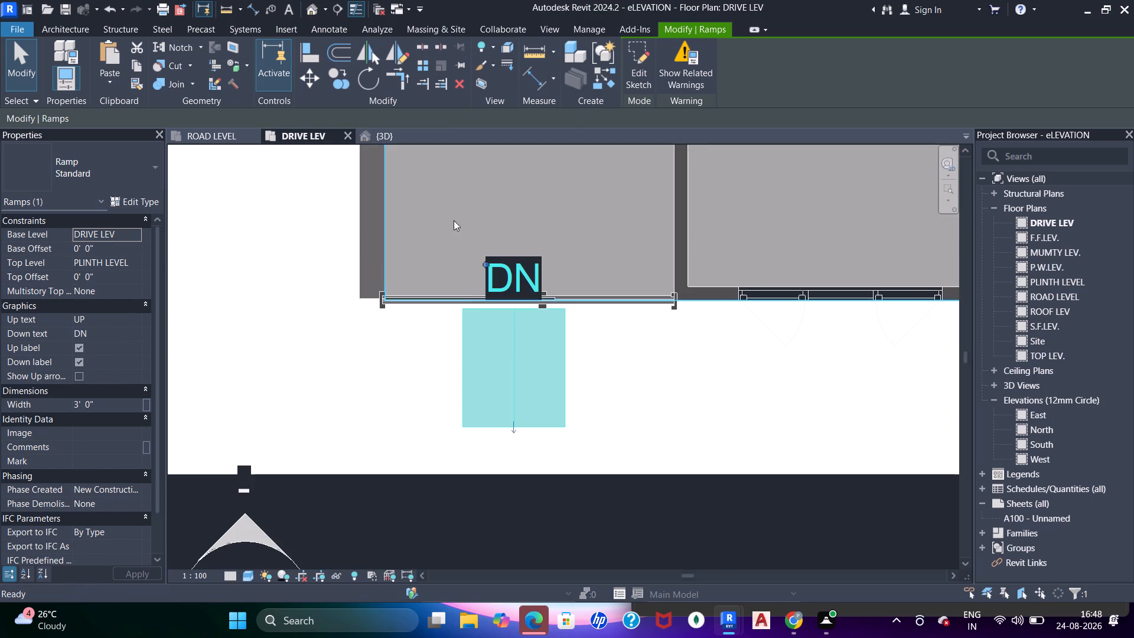
scroll(379, 403, "down", 10)
middle_click_drag(459, 454, 485, 396)
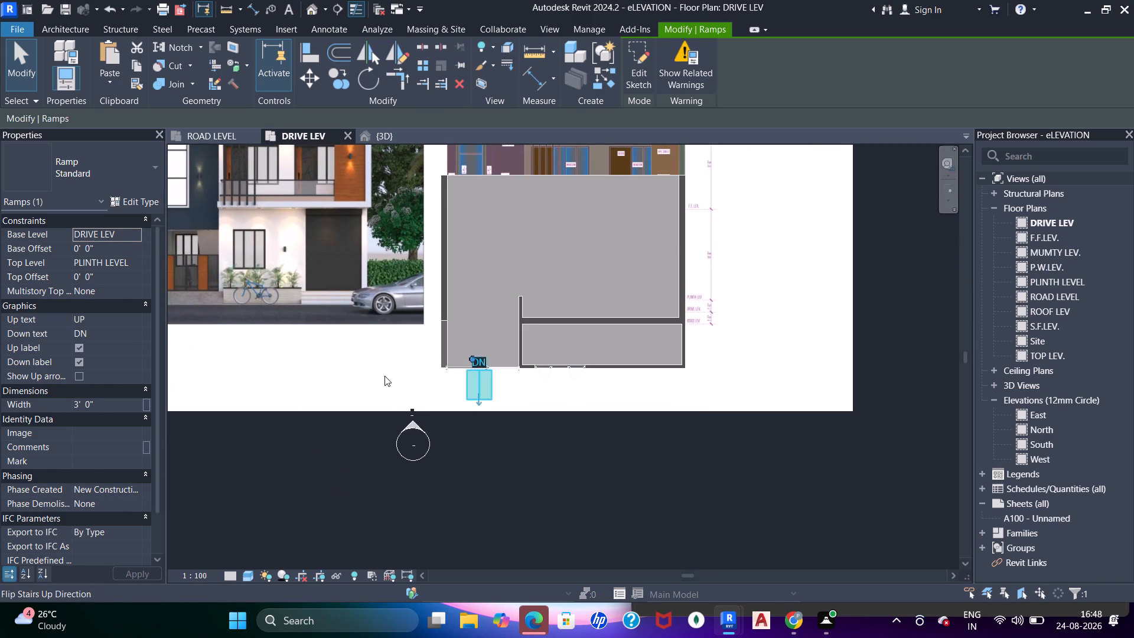
middle_click_drag(377, 373, 573, 429)
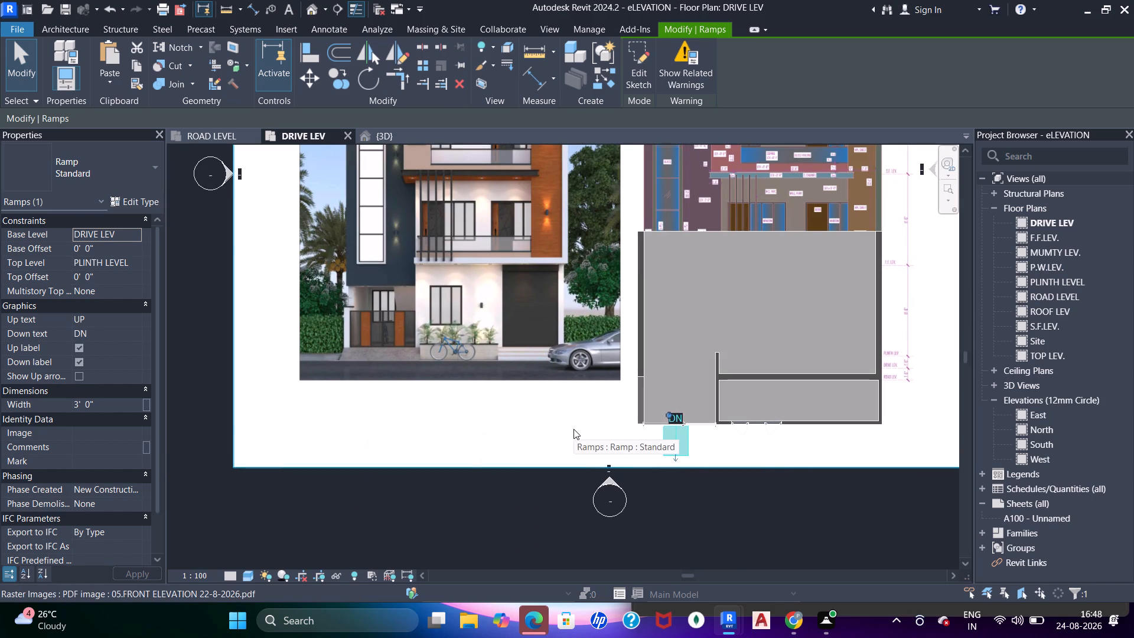
left_click(387, 131)
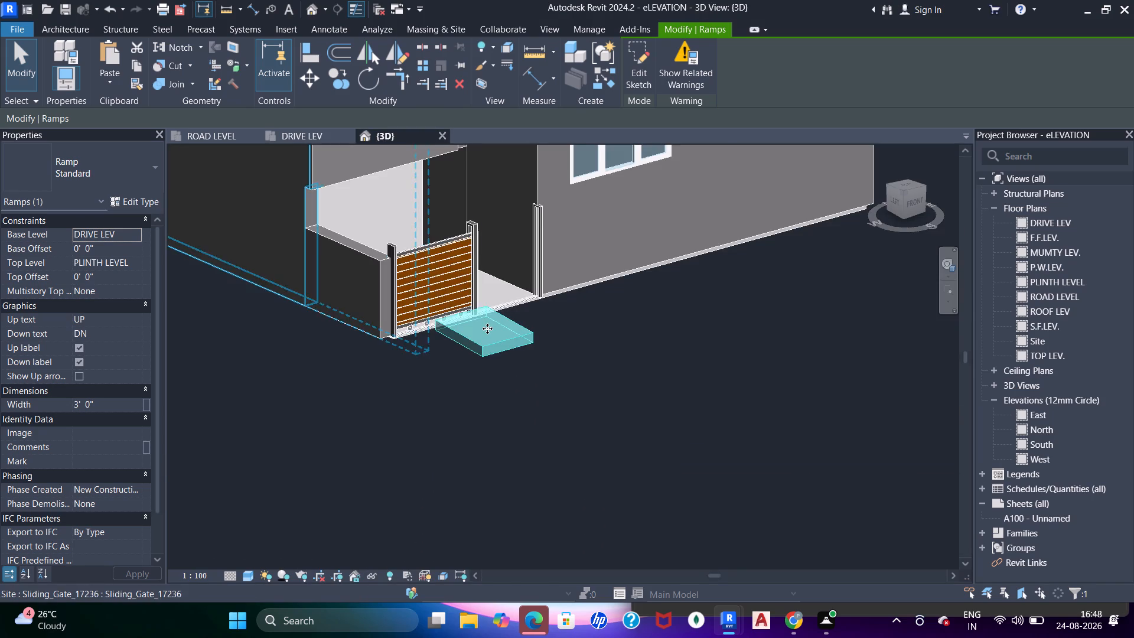
Set the Shape of the ramp's Standard type to Solid.
scroll(487, 328, "up", 2)
left_click(141, 196)
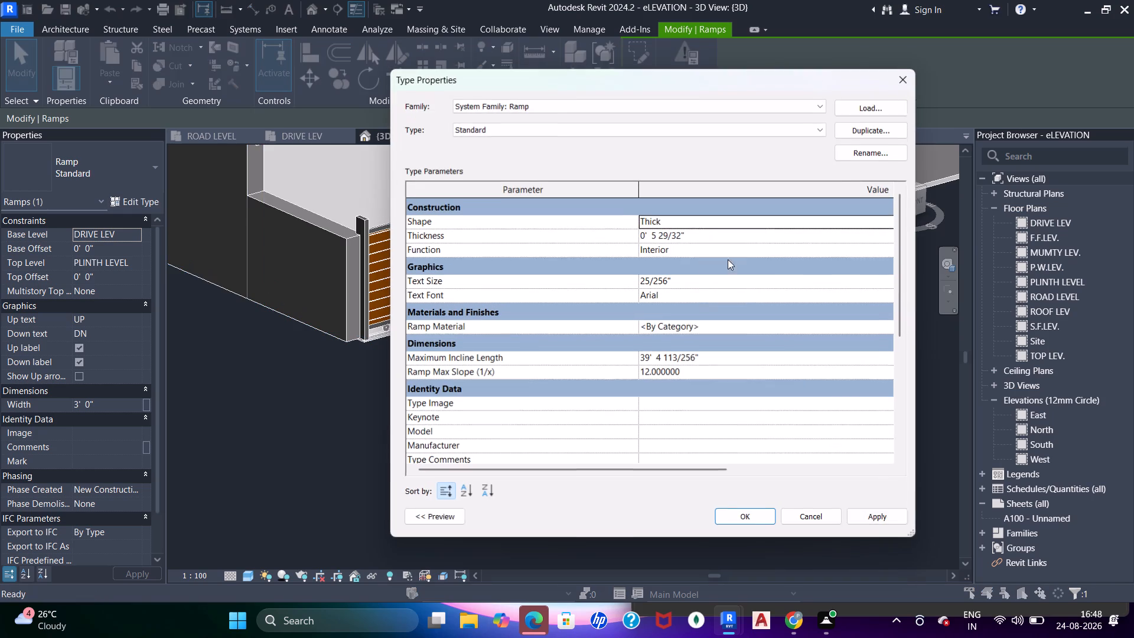
left_click(809, 226)
left_click(877, 225)
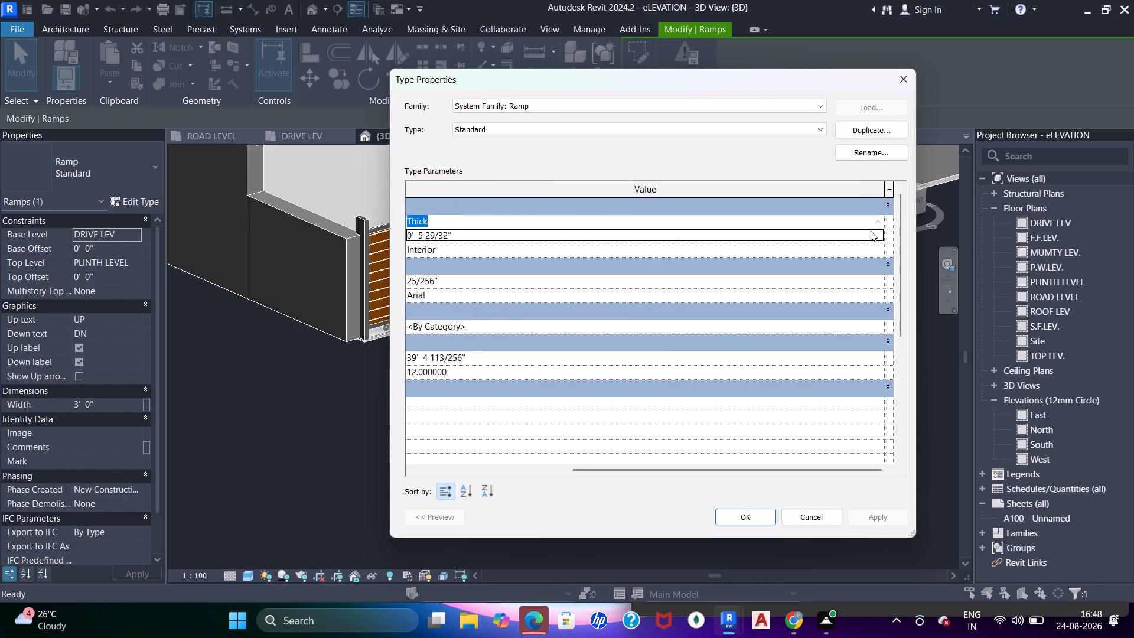
left_click(429, 248)
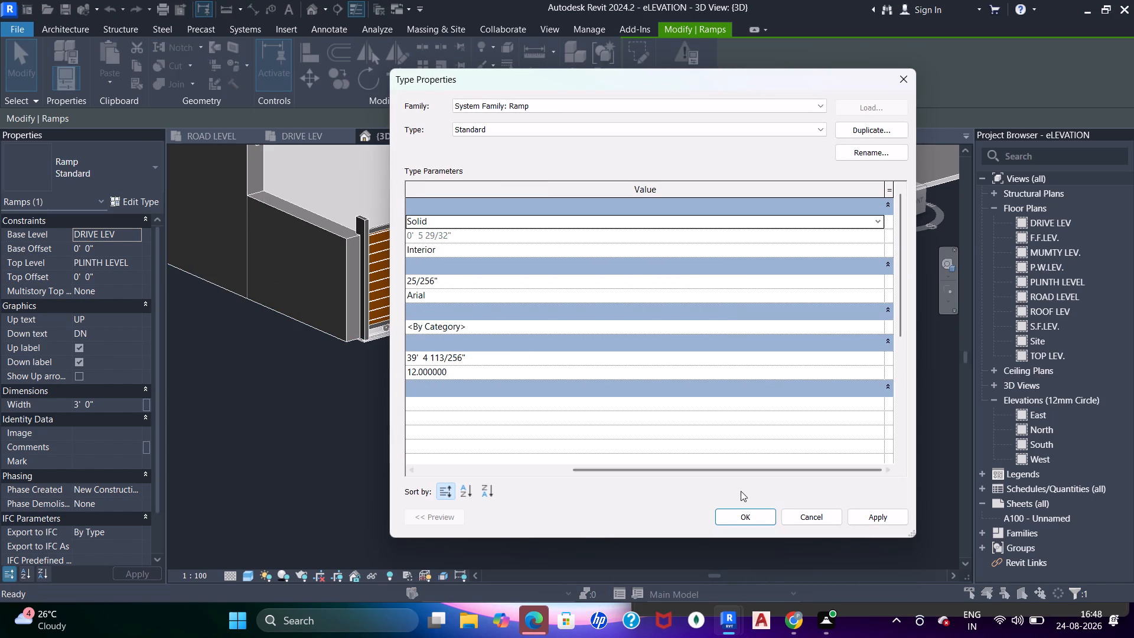
left_click(762, 508)
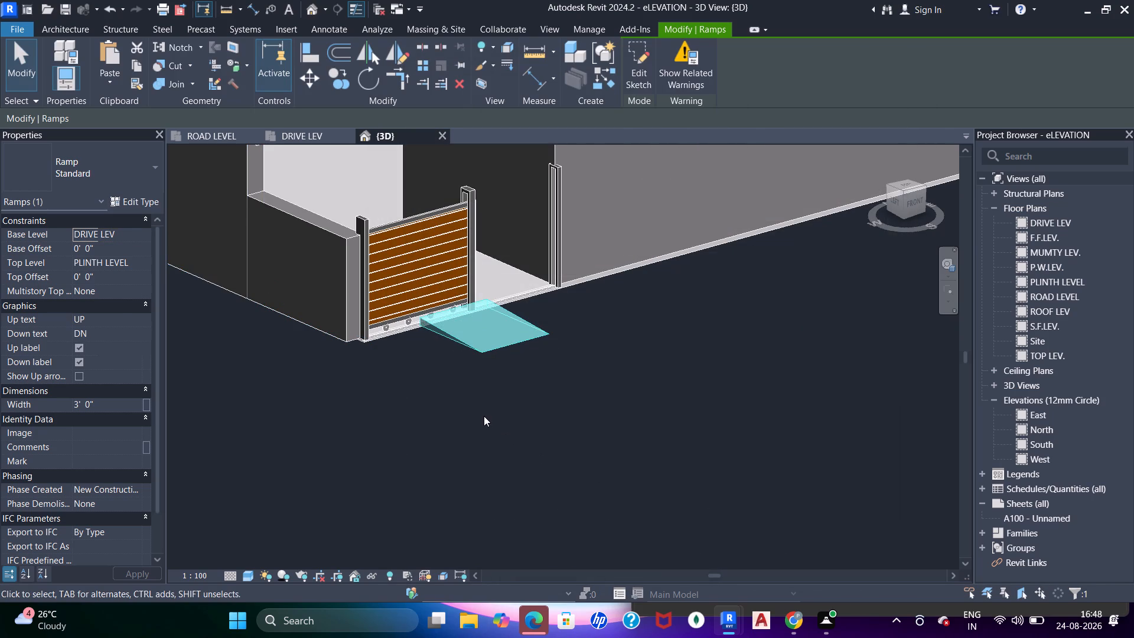
key("Escape")
Set the width of the entrance ramp to 10'.
middle_click_drag(529, 415, 499, 403, "shift")
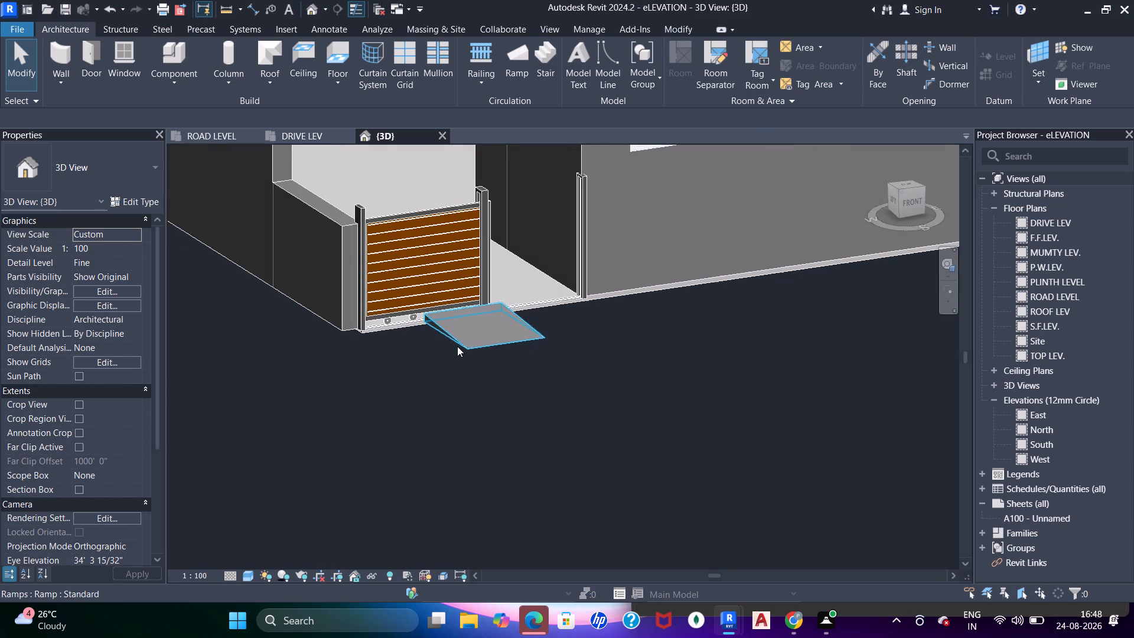
left_click(458, 346)
left_click(120, 409)
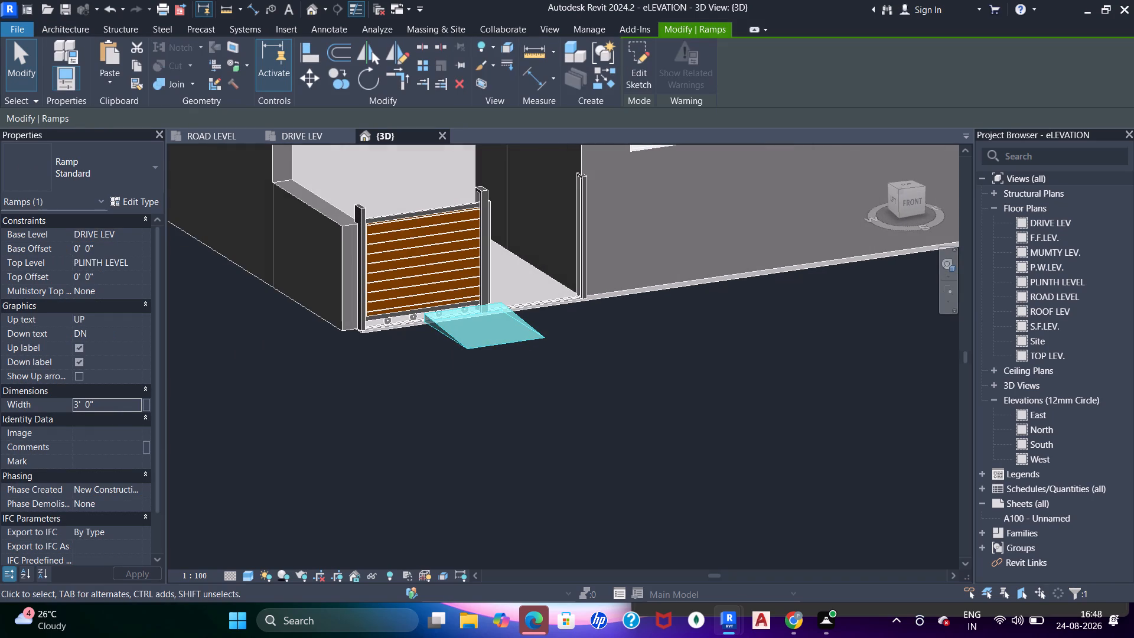
type("10'")
key("Return")
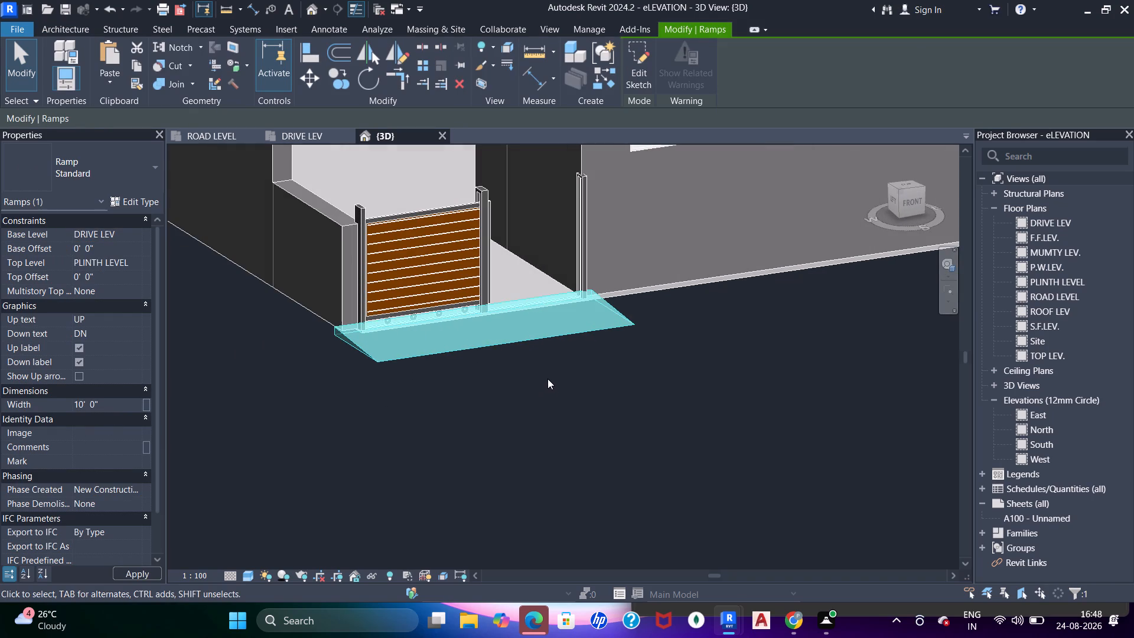
key("Escape")
Align the ramp's side face with the outer face of the boundary wall beside the sliding gate.
middle_click_drag(551, 389, 559, 385, "shift")
scroll(360, 345, "up", 3)
left_click(357, 345)
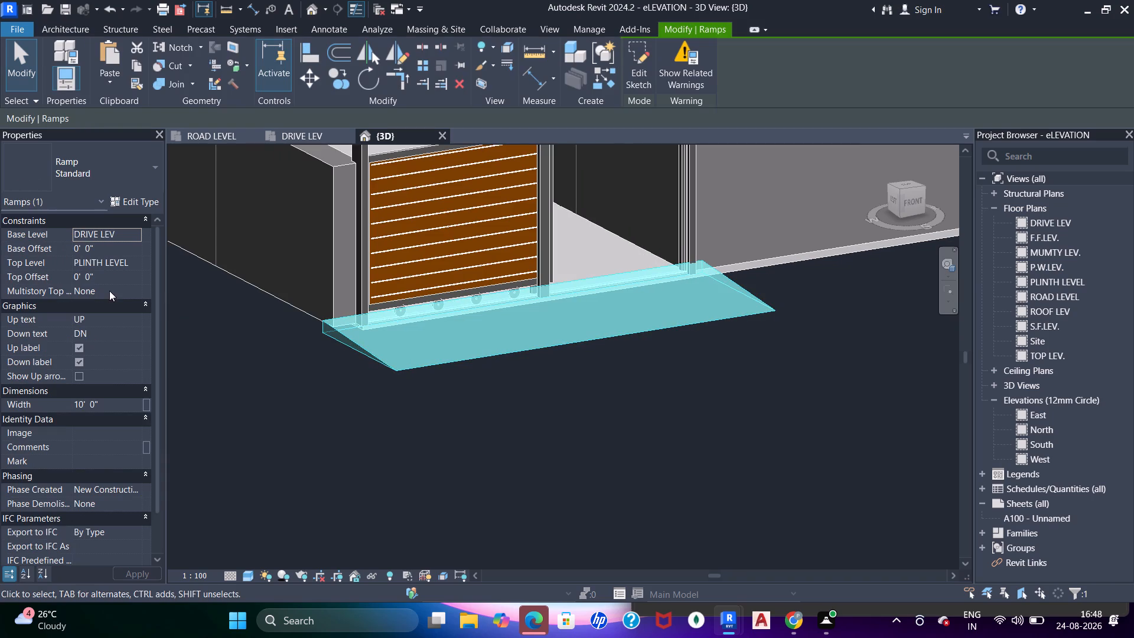
left_click(309, 136)
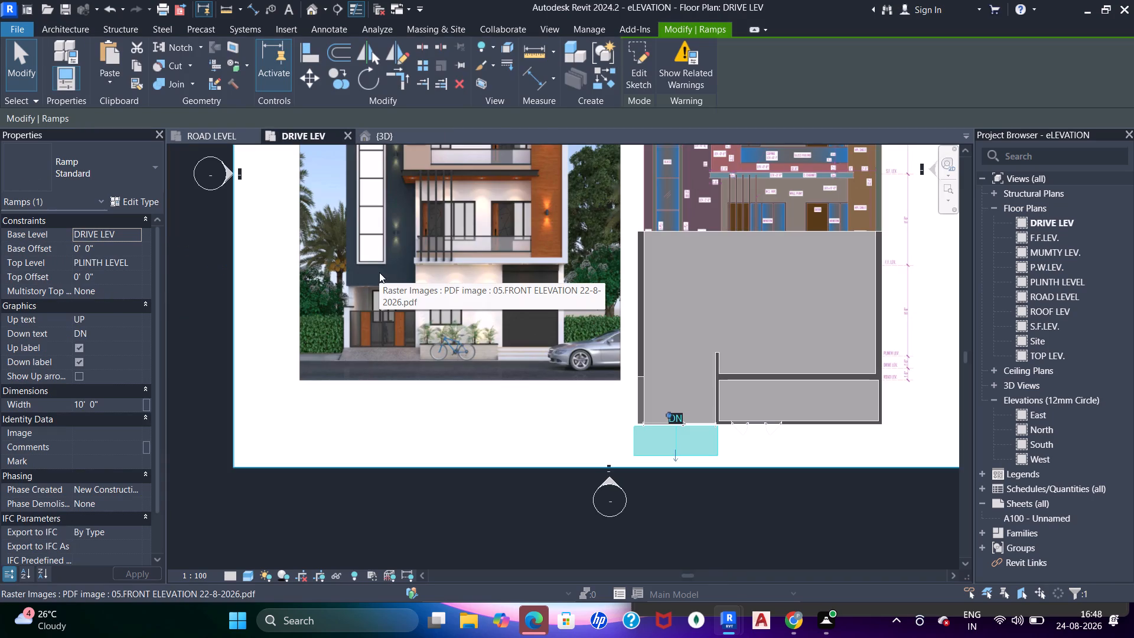
left_click(395, 139)
middle_click_drag(532, 418, 525, 458, "shift")
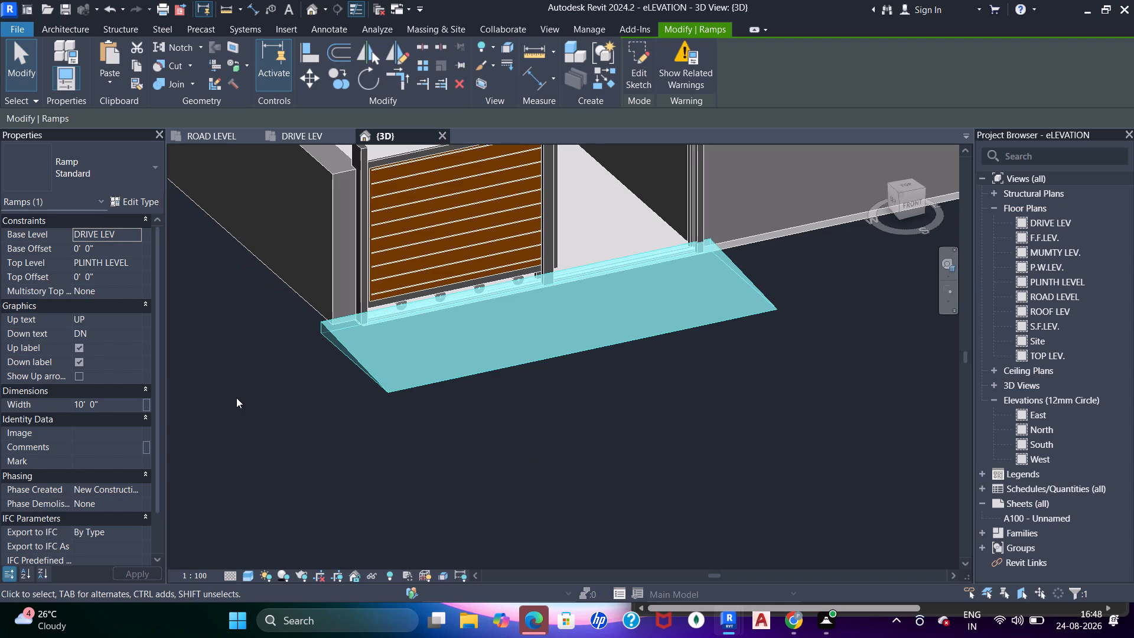
key("a")
key("a")
key("a")
key("a")
left_click(307, 264)
left_click(337, 337)
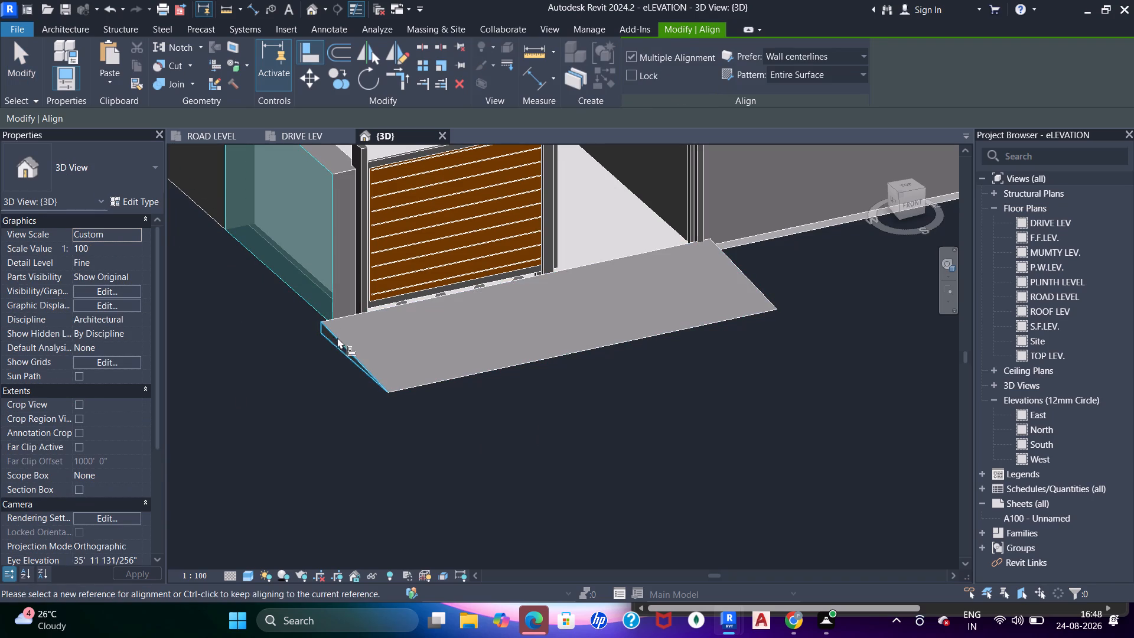
key("Escape")
key("Escape")
Nudge the sliding gate inward by two increments, away from the ramp, in the 3D view.
middle_click_drag(435, 370, 370, 327, "shift")
middle_click_drag(317, 323, 417, 309, "shift")
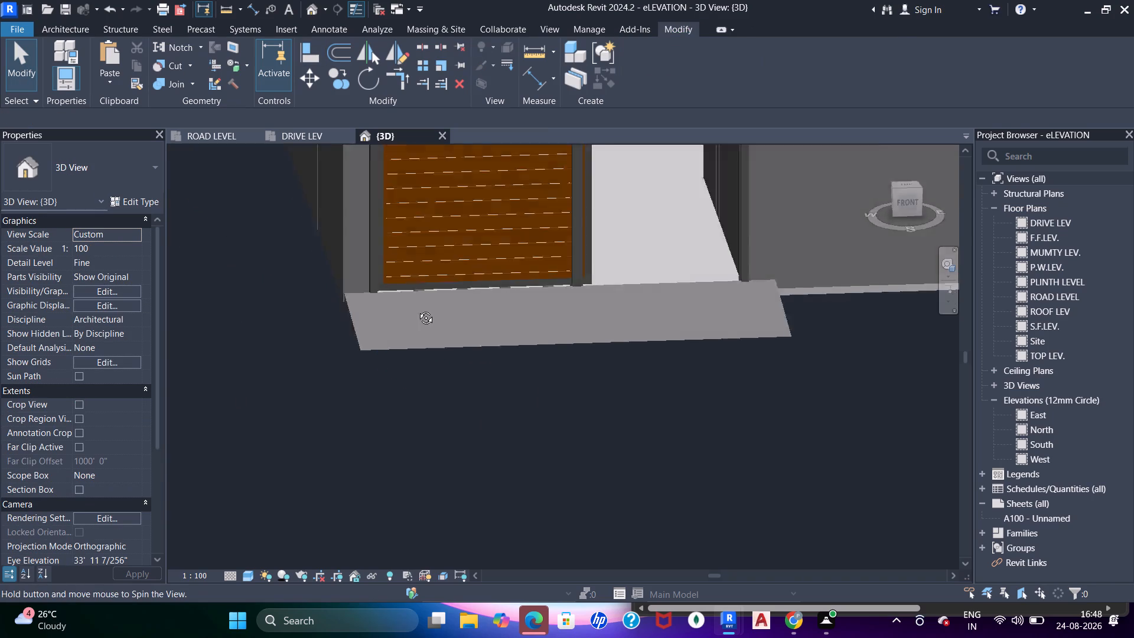
middle_click_drag(417, 309, 522, 330, "shift")
middle_click_drag(523, 329, 525, 323, "shift")
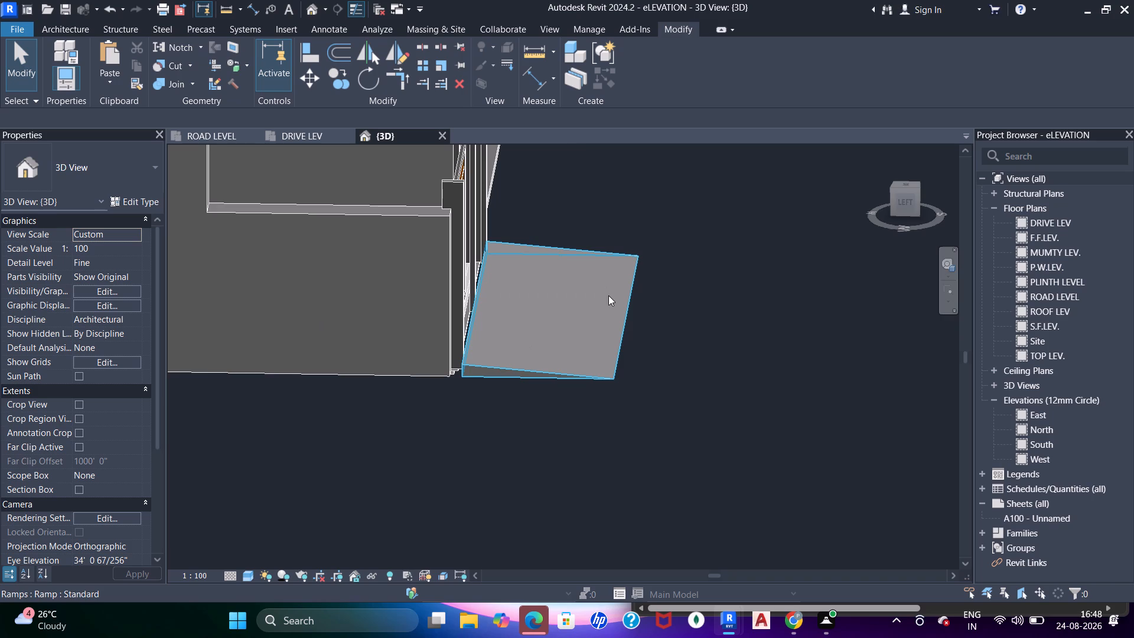
left_click(299, 136)
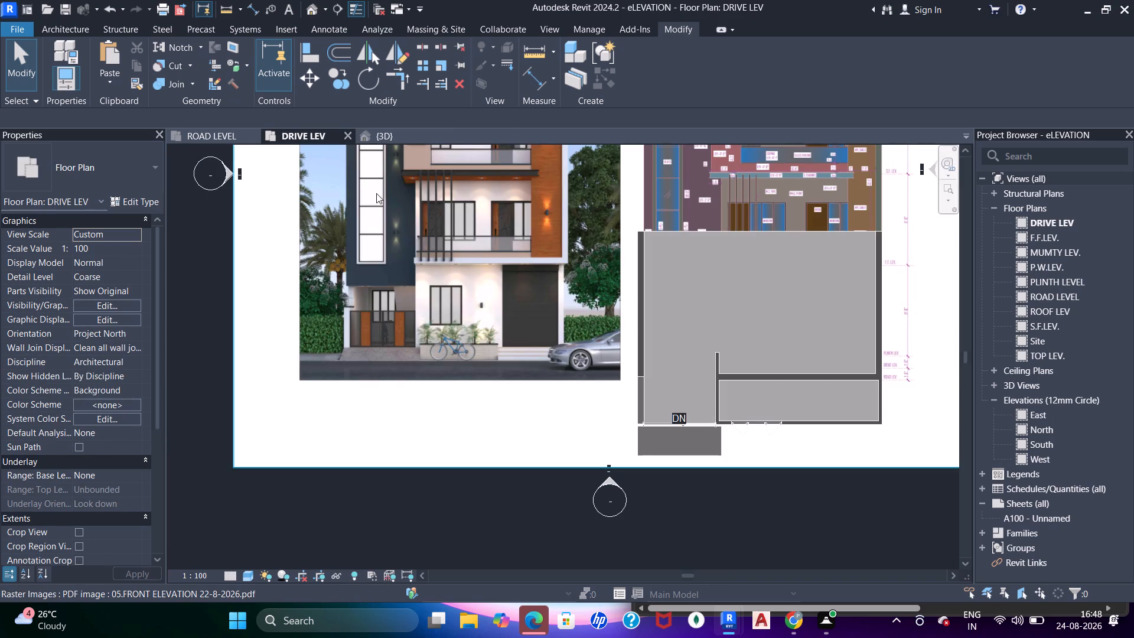
left_click(381, 140)
middle_click_drag(455, 268, 482, 486)
left_click(502, 428)
middle_click_drag(504, 428, 504, 482, "shift")
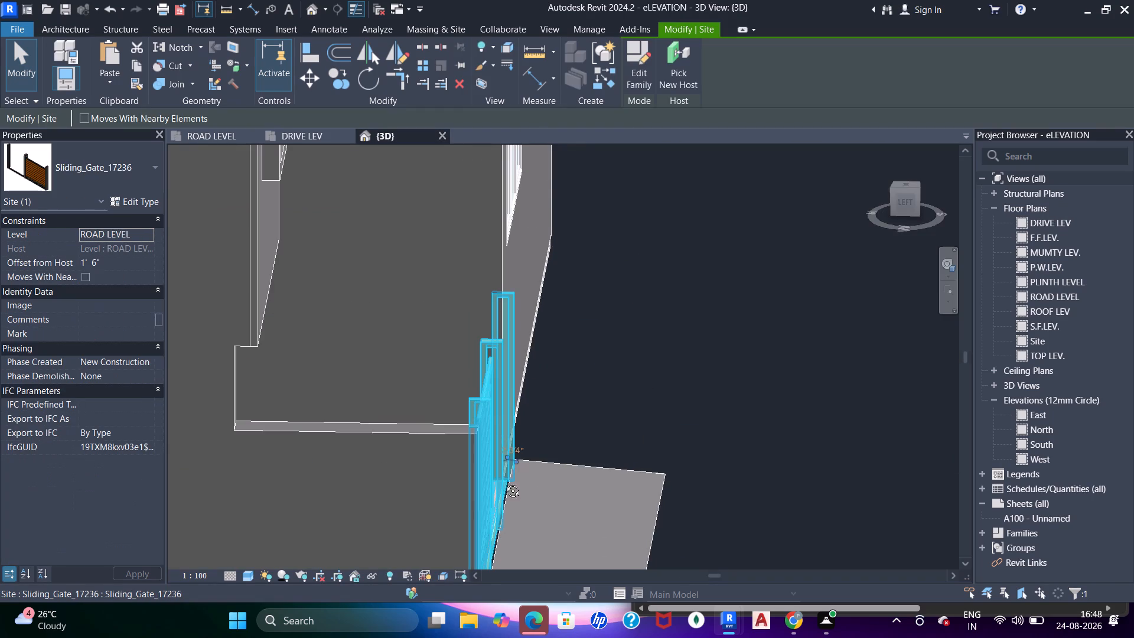
middle_click_drag(504, 482, 505, 539, "shift")
key("Left")
key("Left")
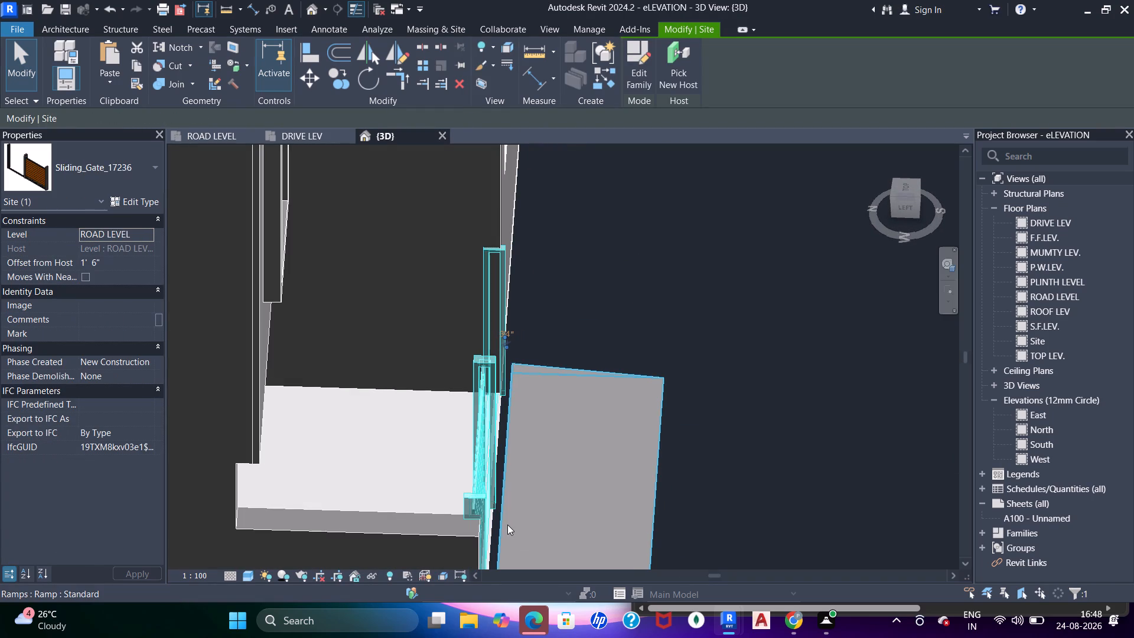
key("Escape")
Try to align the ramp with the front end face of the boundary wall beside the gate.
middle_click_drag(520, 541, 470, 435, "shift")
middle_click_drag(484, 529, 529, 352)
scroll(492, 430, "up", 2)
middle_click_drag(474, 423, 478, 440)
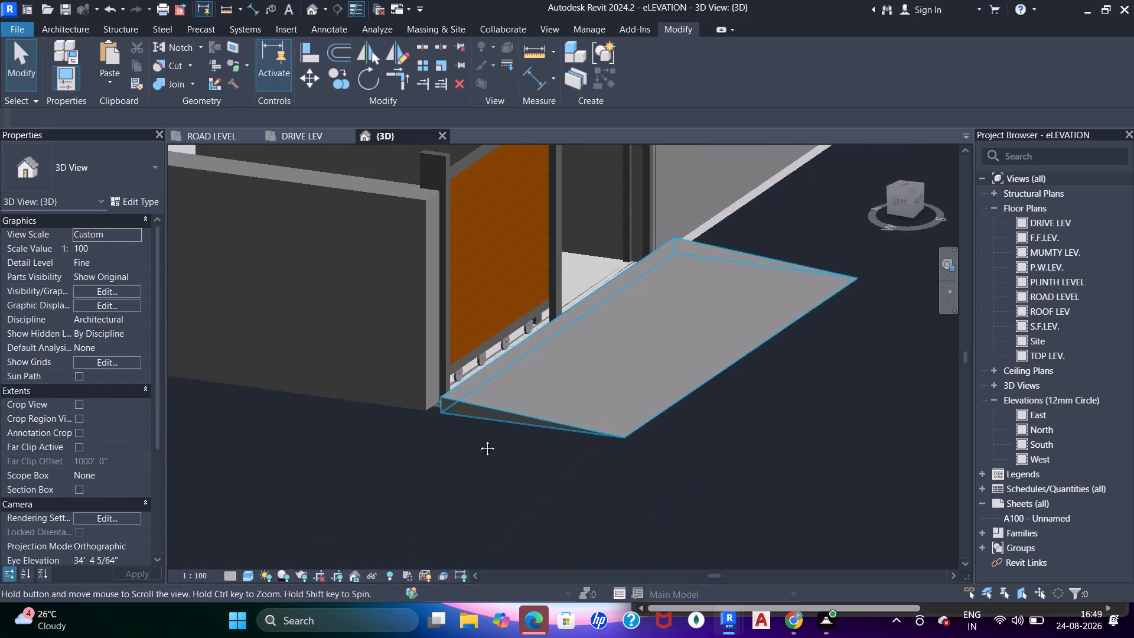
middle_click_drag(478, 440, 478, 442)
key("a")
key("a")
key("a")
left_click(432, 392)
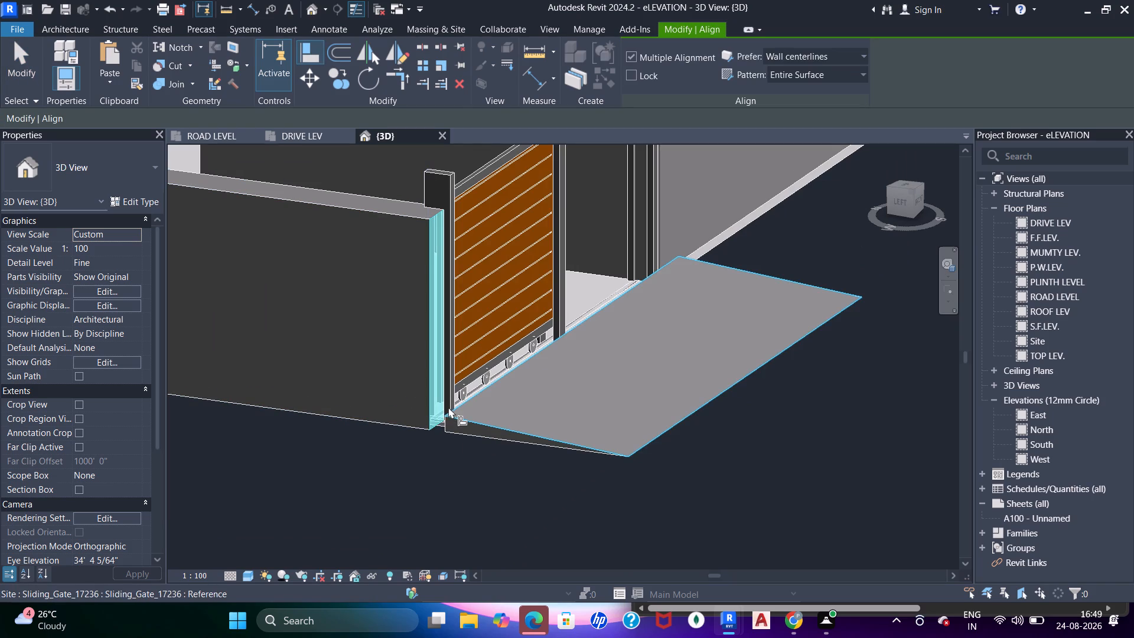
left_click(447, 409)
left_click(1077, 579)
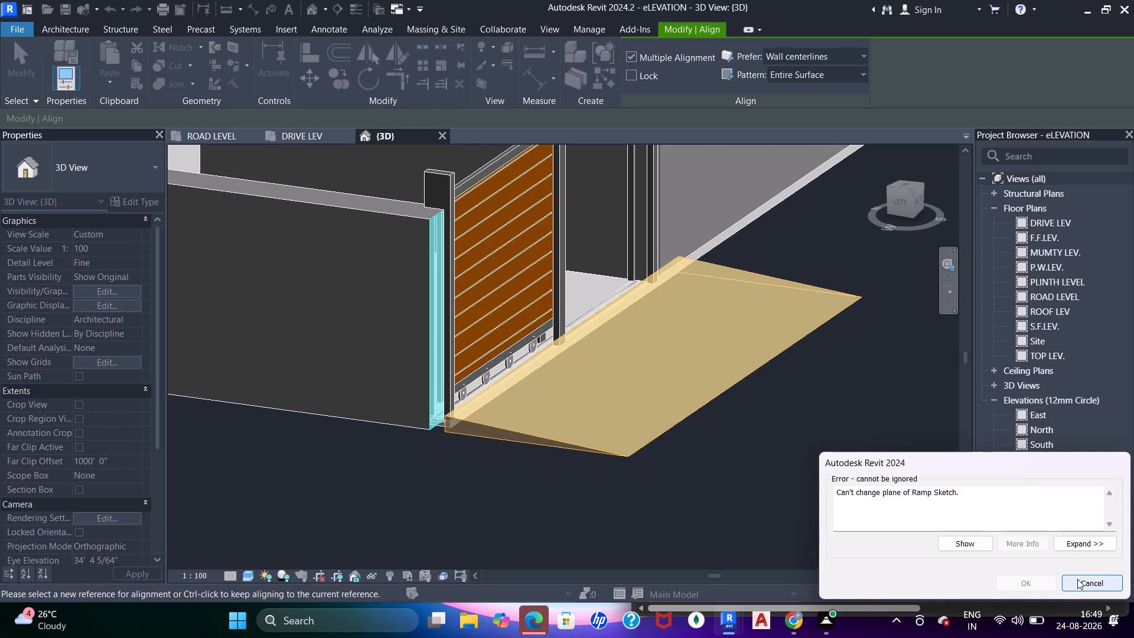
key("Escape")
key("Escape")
Align the ramp's rear vertical face with the front end face of the boundary wall beside the gate.
scroll(449, 396, "up", 4)
key("a")
key("a")
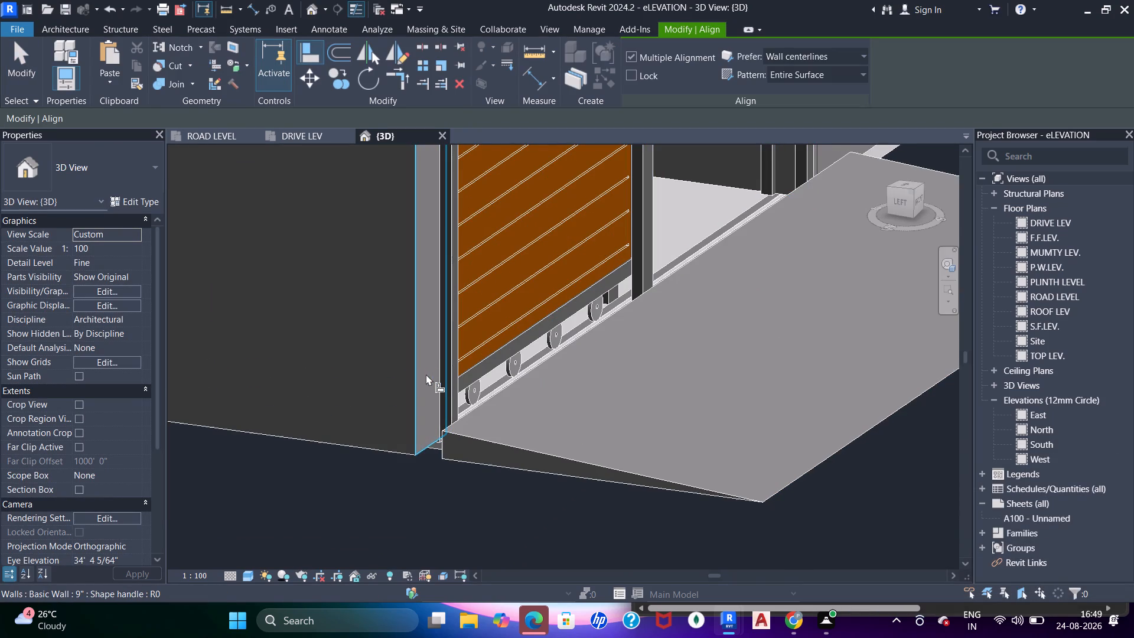
left_click(426, 374)
scroll(426, 371, "down", 3)
middle_click_drag(468, 418, 539, 462, "shift")
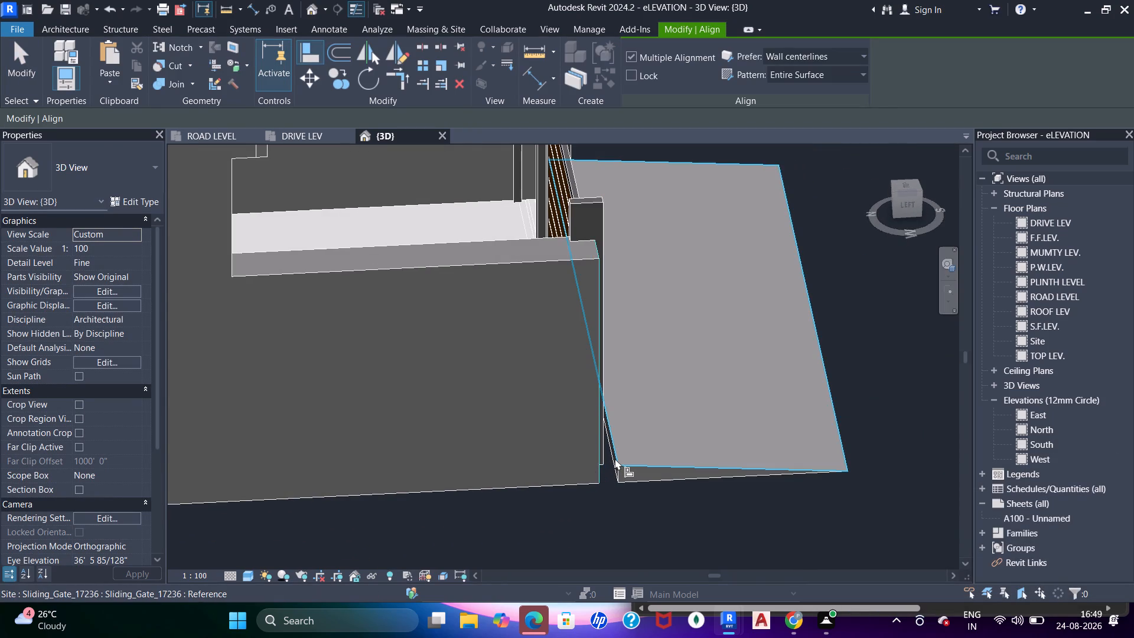
scroll(618, 467, "up", 6)
key("Tab")
left_click(618, 467)
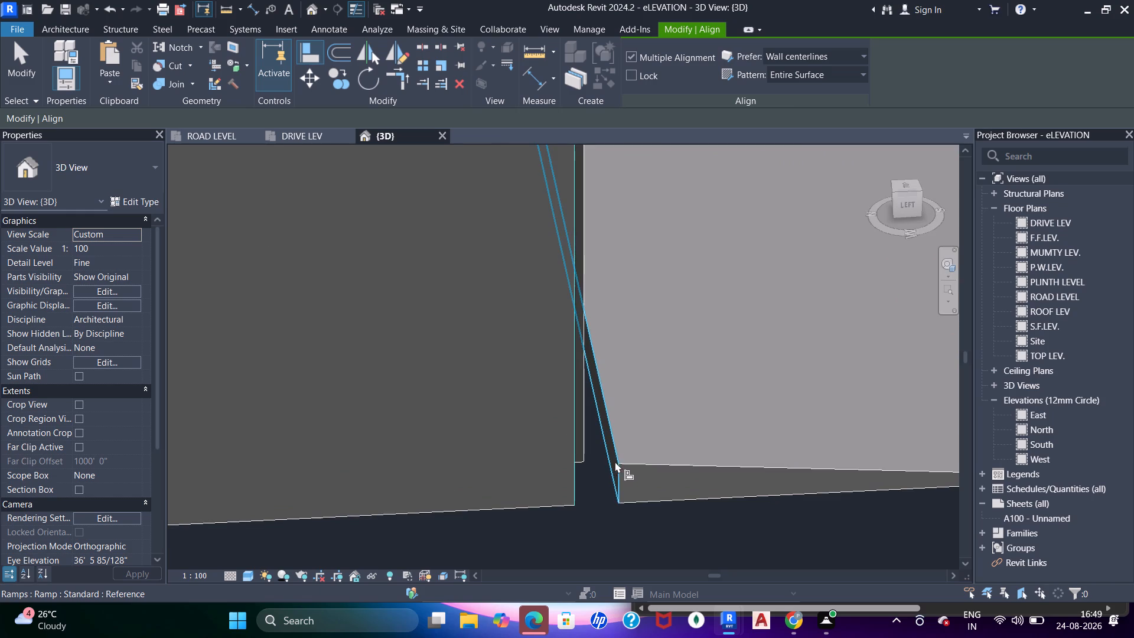
key("Escape")
key("Escape")
Examine how the aligned ramp meets the gate and the walls from both sides in the 3D view.
scroll(610, 407, "down", 5)
middle_click_drag(629, 453, 428, 373, "shift")
scroll(535, 354, "down", 3)
middle_click_drag(480, 372, 516, 398, "shift")
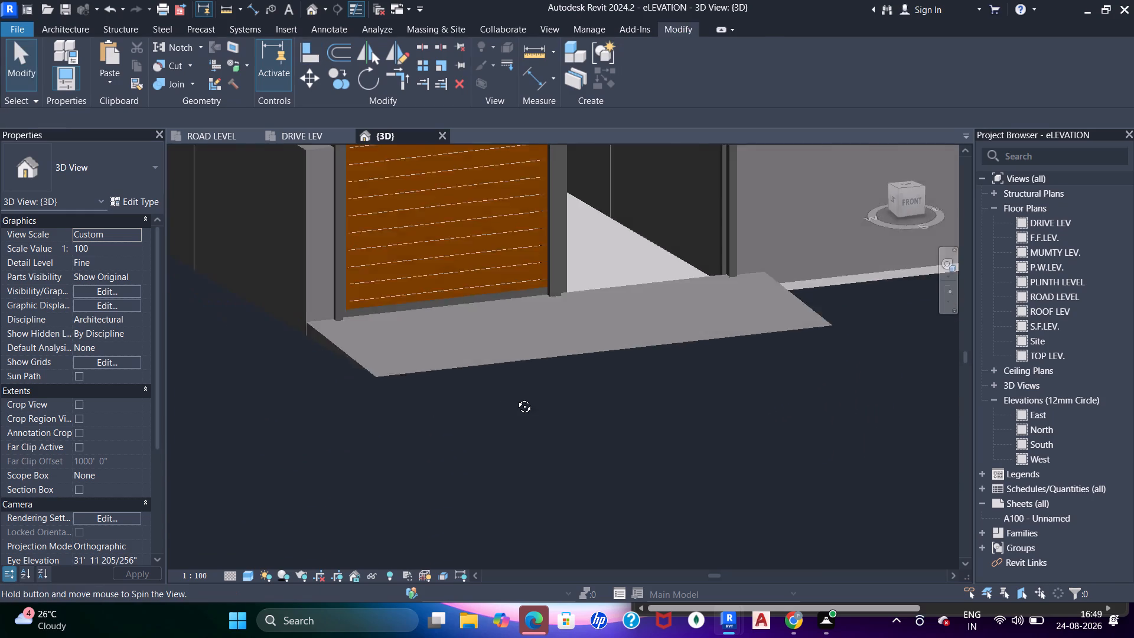
middle_click_drag(516, 398, 344, 396, "shift")
middle_click_drag(580, 392, 579, 392, "shift")
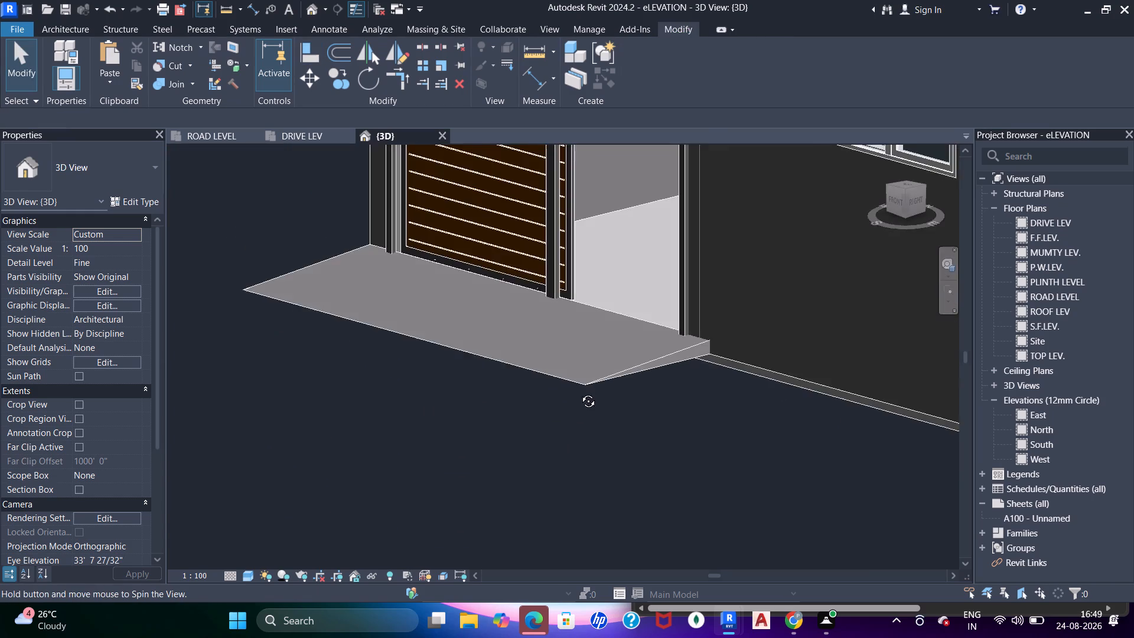
middle_click_drag(579, 392, 487, 376, "shift")
scroll(487, 376, "down", 3)
Examine how the drive-level floor slab meets the ramp, gate and walls from below and from the side in 3D.
middle_click_drag(537, 438, 682, 431, "shift")
middle_click_drag(540, 407, 598, 275, "shift")
scroll(438, 338, "up", 4)
middle_click_drag(430, 342, 572, 306, "shift")
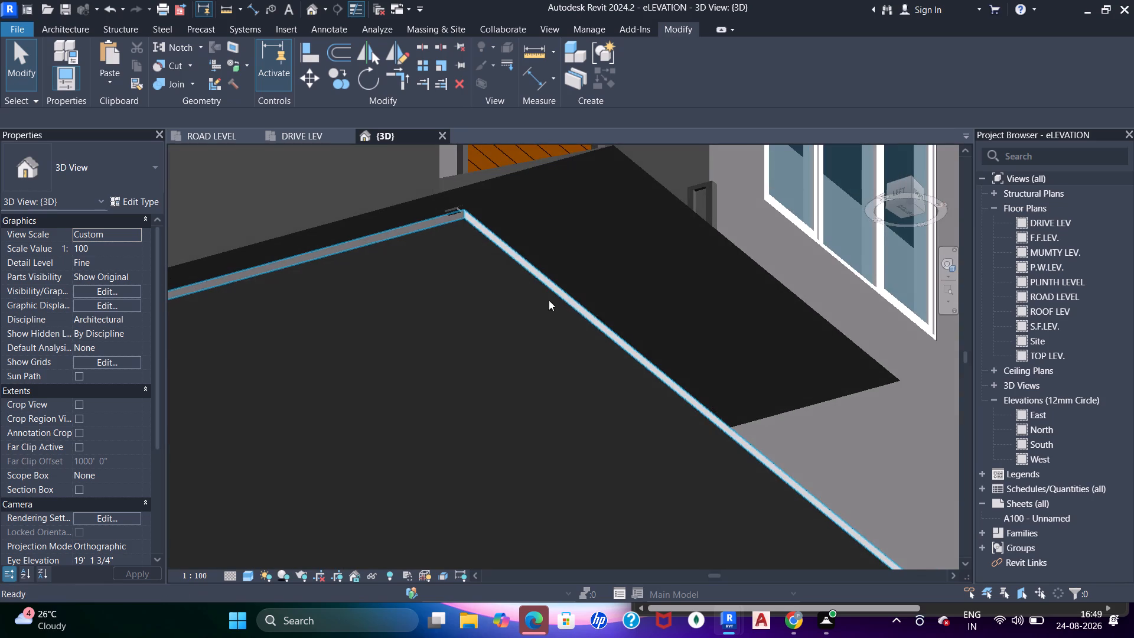
middle_click_drag(512, 283, 550, 372, "shift")
left_click(509, 319)
scroll(509, 319, "down", 5)
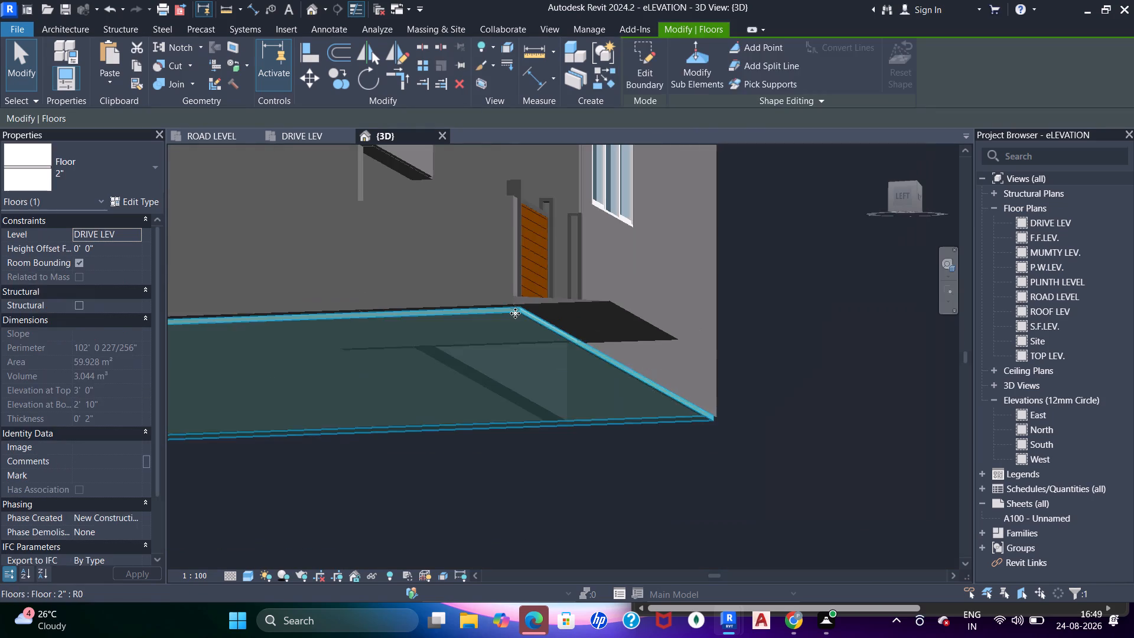
key("Escape")
middle_click_drag(648, 269, 603, 390, "shift")
scroll(583, 354, "down", 4)
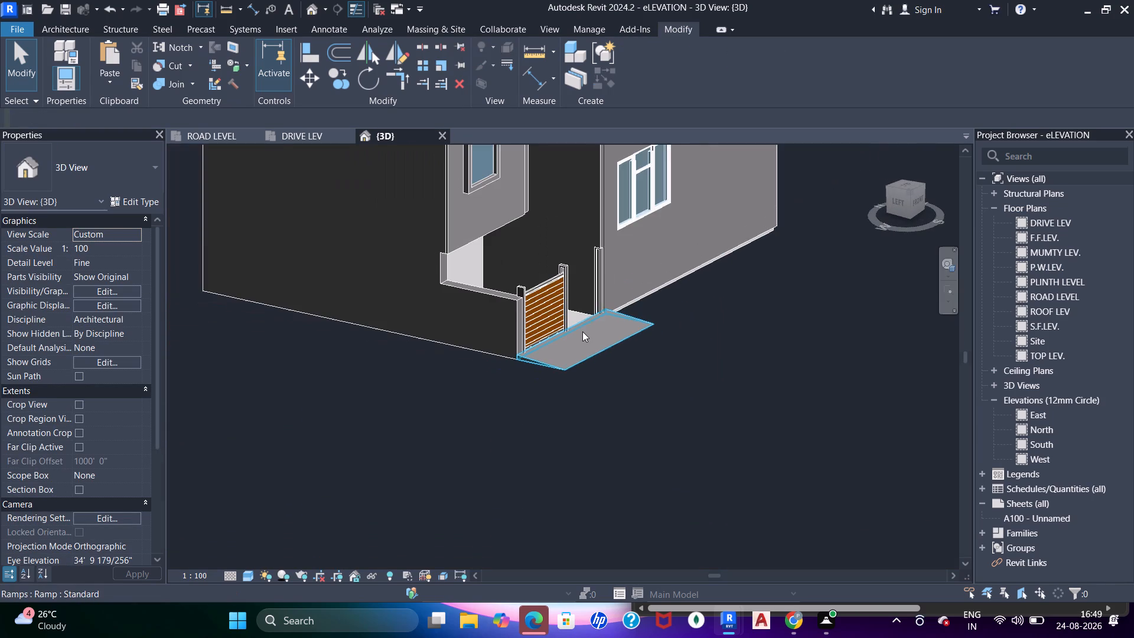
Set the structure layer thickness of the drive-level floor's type to 1".
middle_click_drag(501, 397, 503, 249, "shift")
scroll(498, 325, "up", 3)
left_click(497, 332)
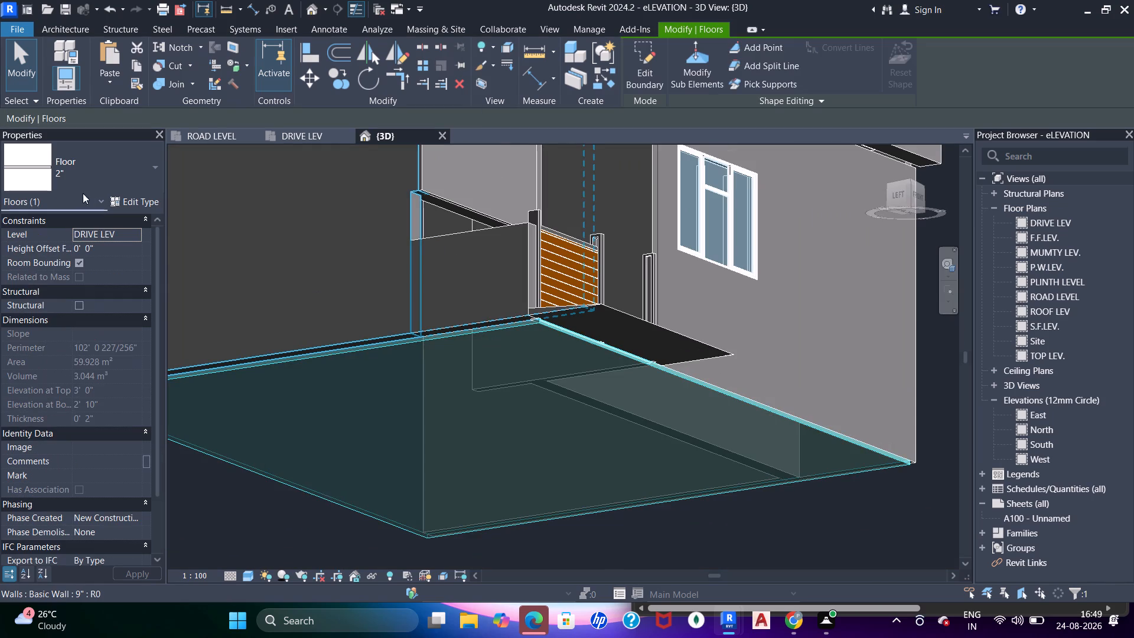
left_click(141, 206)
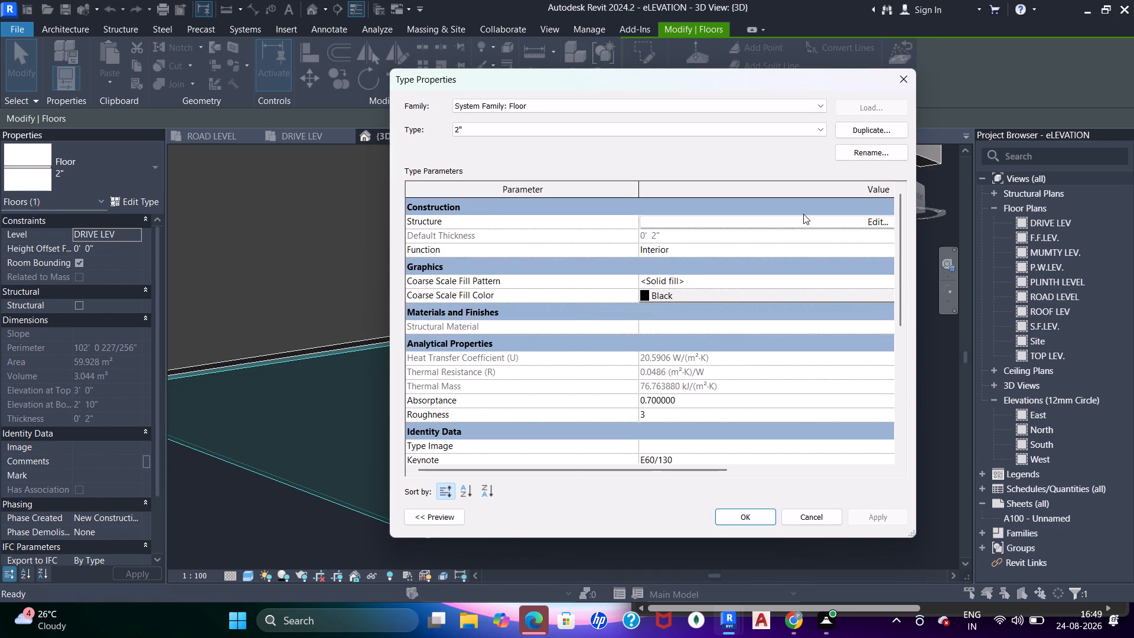
left_click(803, 214)
left_click(792, 200)
left_click(769, 210)
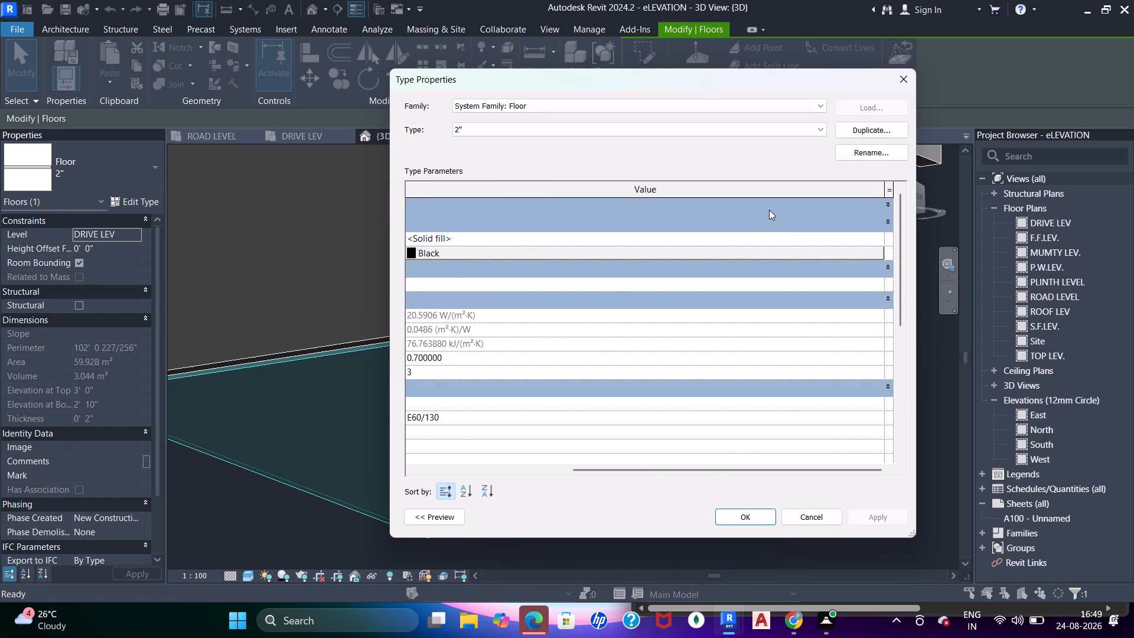
left_click(884, 202)
left_click_drag(796, 227, 783, 227)
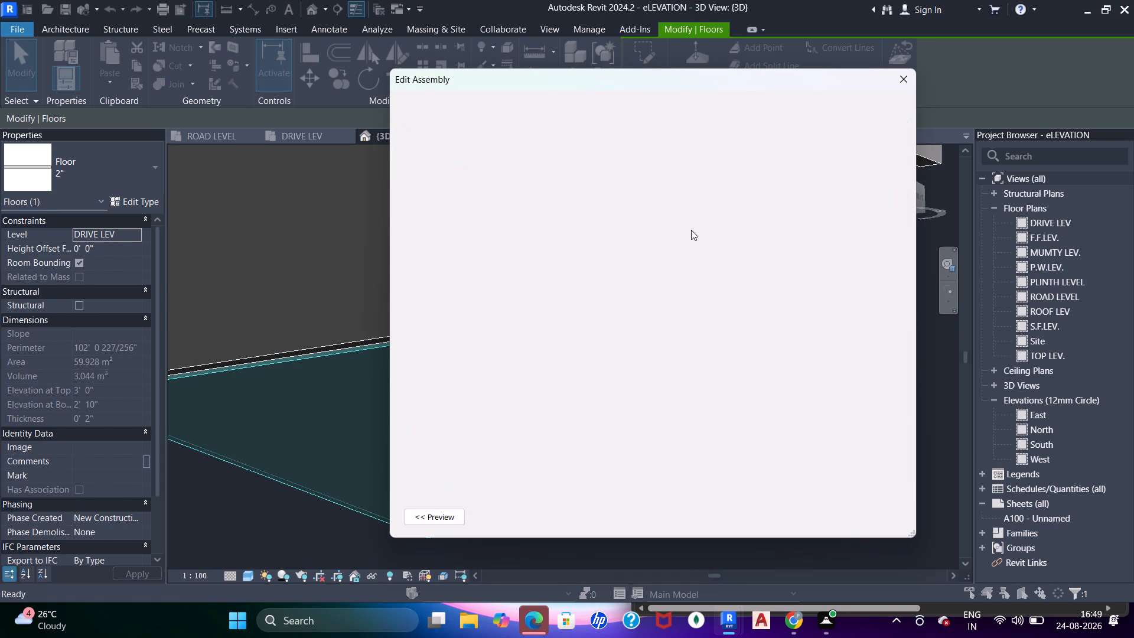
left_click(670, 216)
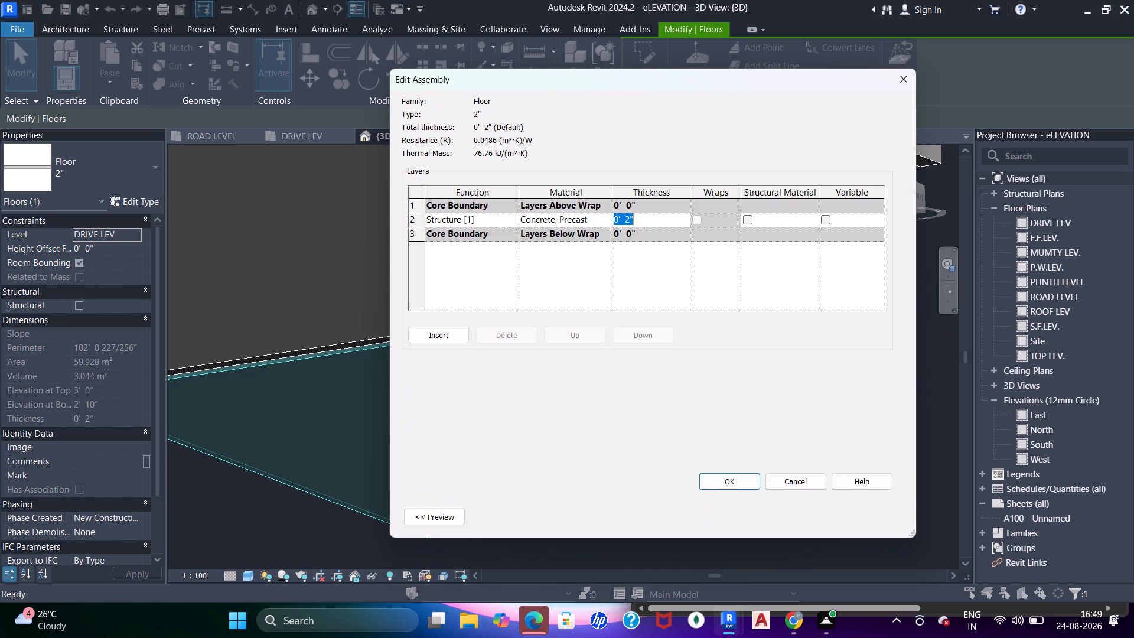
type("1\"")
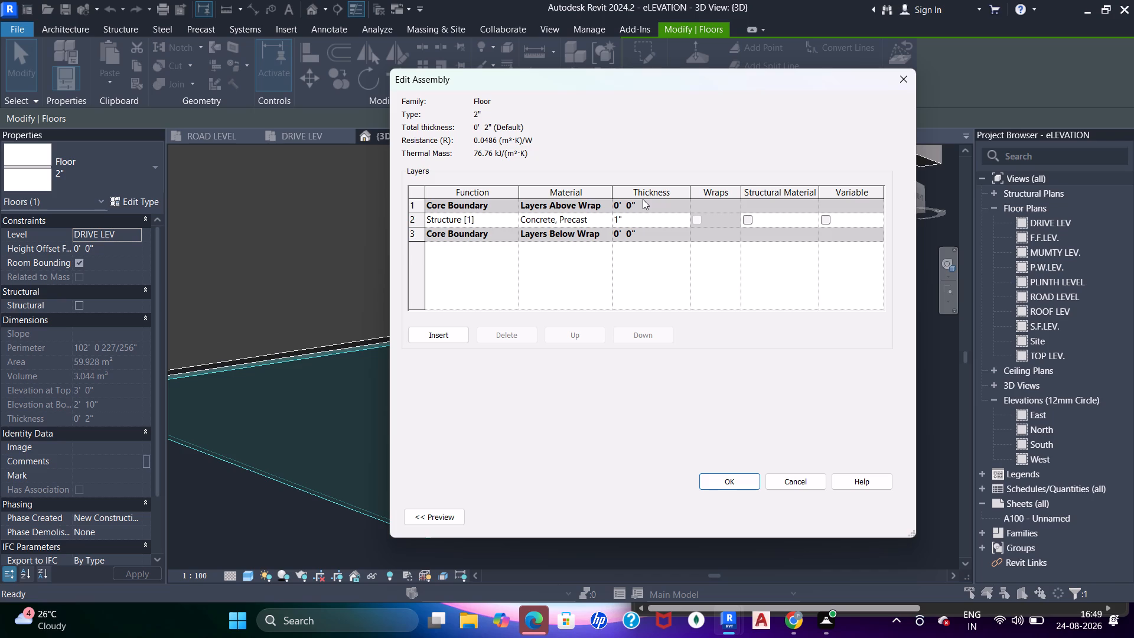
key("Return")
left_click(726, 476)
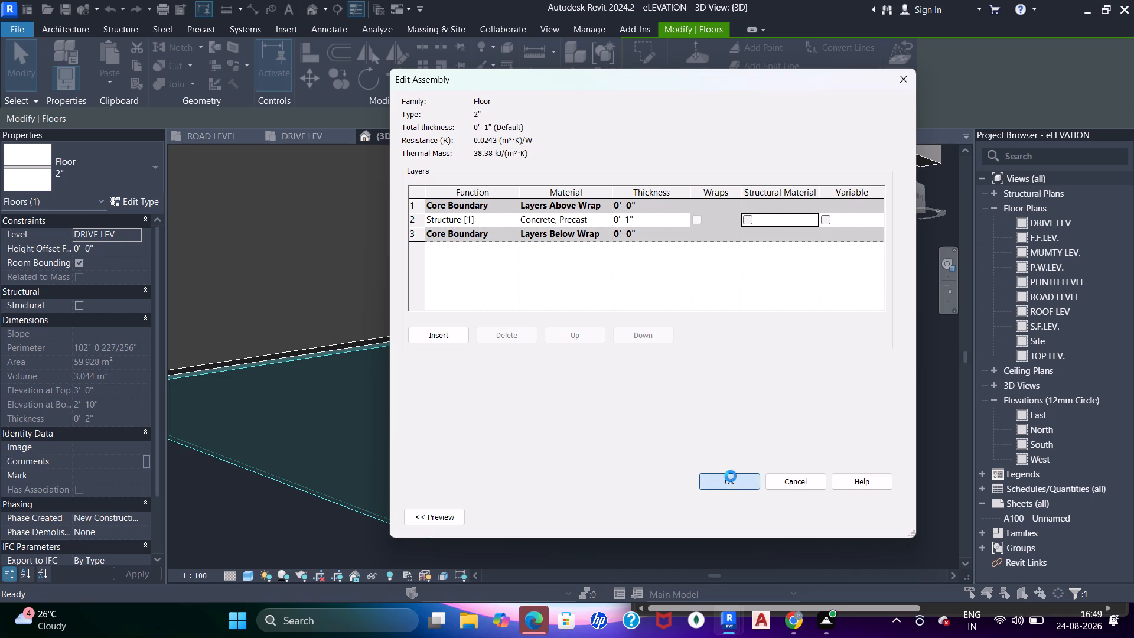
left_click(751, 516)
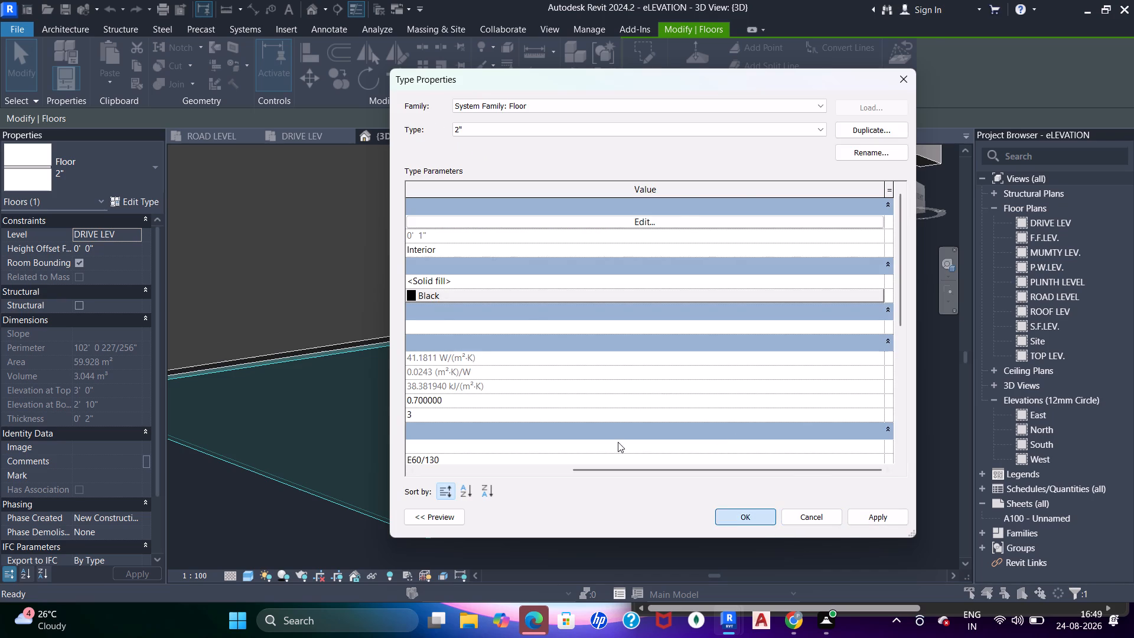
Examine the front facade's canopy, balconies, gate and ramp from above and below in the 3D view.
scroll(593, 432, "down", 6)
middle_click_drag(610, 336, 605, 442)
middle_click_drag(642, 384, 616, 441, "shift")
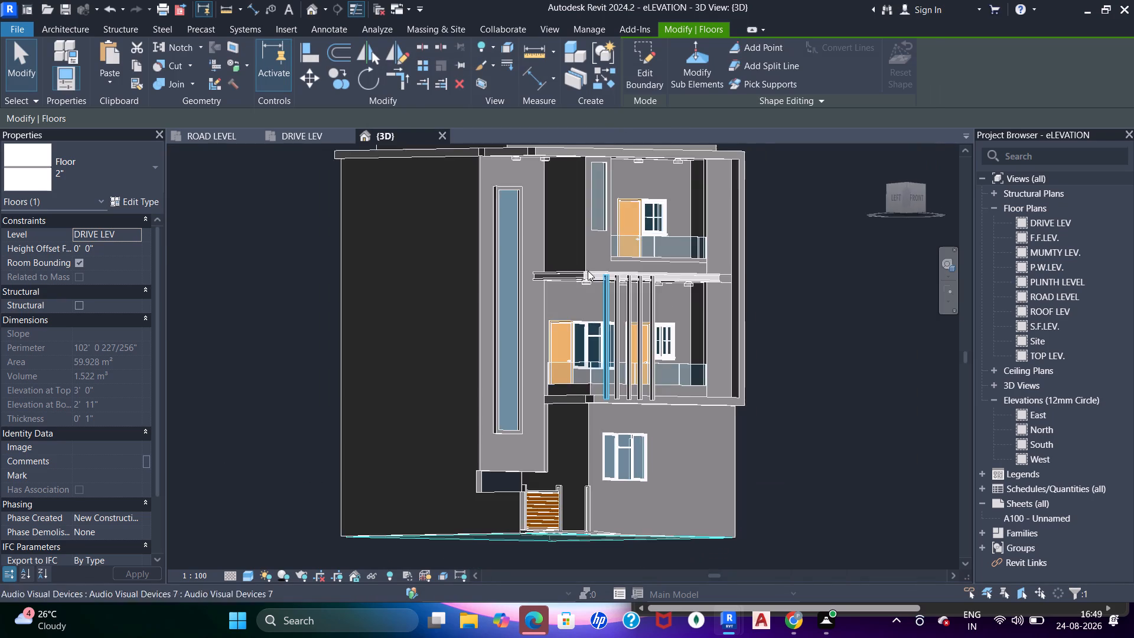
scroll(576, 255, "up", 10)
key("Escape")
middle_click_drag(608, 344, 618, 372, "shift")
left_click(620, 373)
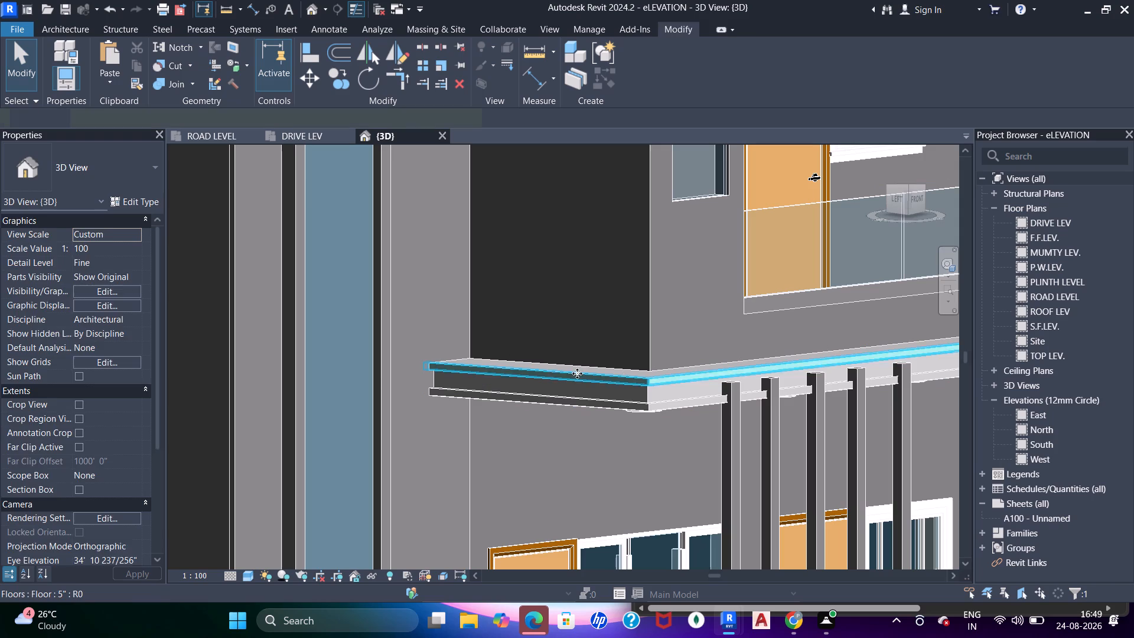
key("Escape")
scroll(727, 370, "down", 5)
middle_click_drag(706, 440, 669, 333)
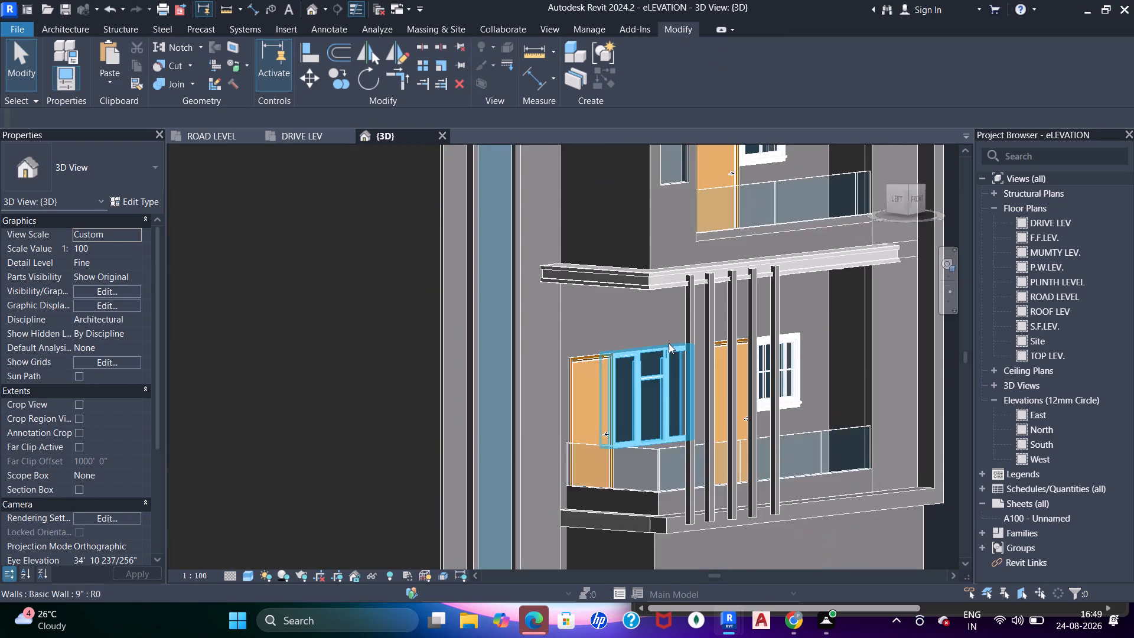
scroll(669, 343, "down", 4)
middle_click_drag(656, 455, 679, 374)
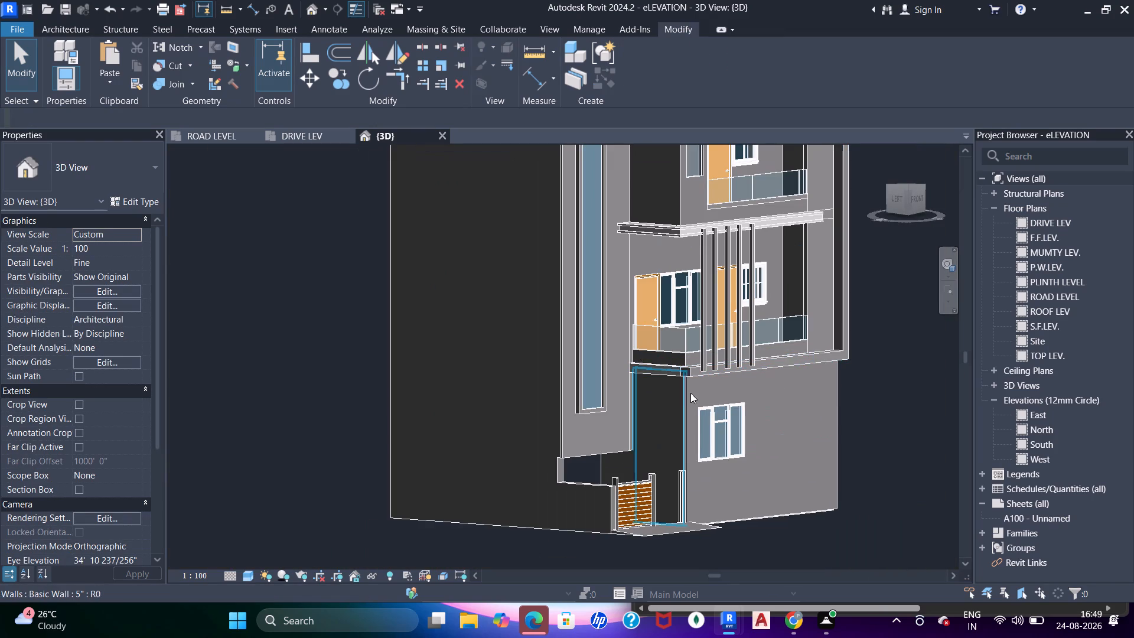
middle_click_drag(665, 422, 651, 259, "shift")
middle_click_drag(633, 331, 608, 448, "shift")
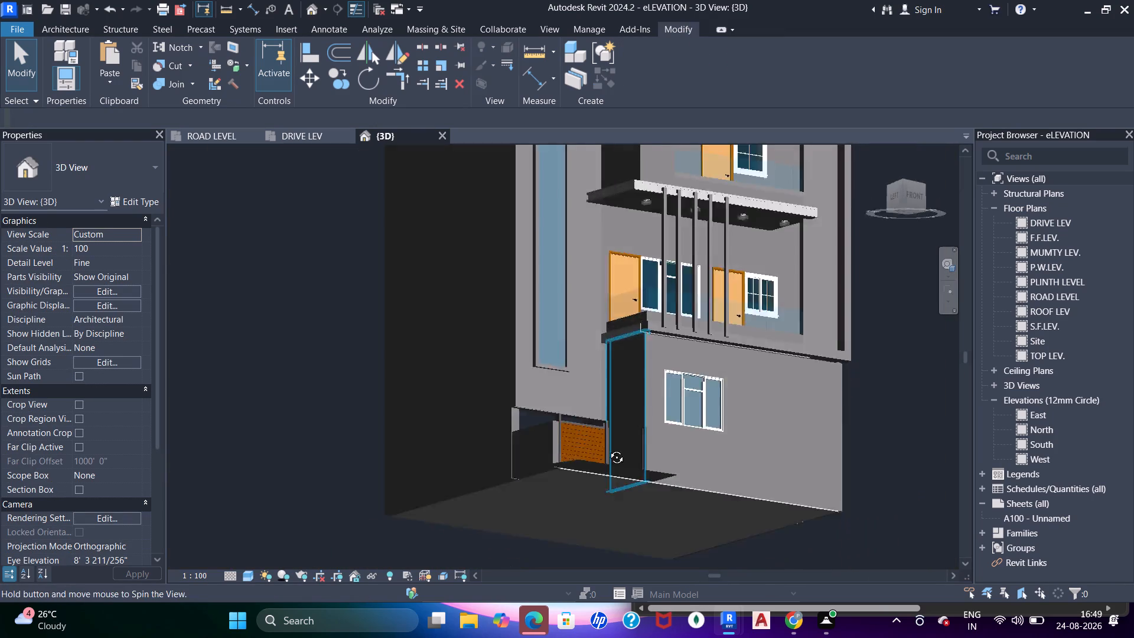
middle_click_drag(608, 448, 595, 493, "shift")
scroll(644, 384, "down", 3)
middle_click_drag(630, 388, 631, 461, "shift")
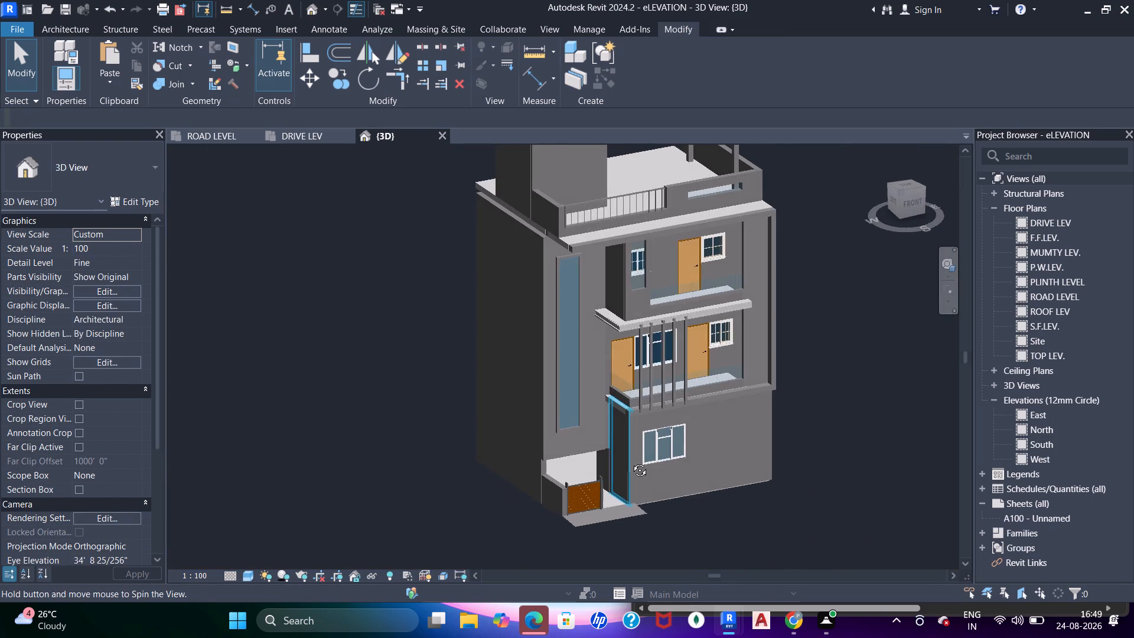
middle_click_drag(631, 461, 631, 463, "shift")
scroll(610, 442, "up", 1)
Compare the ground-floor frontage in the DRIVE LEV plan's reference rendering with the 3D model's front facade.
left_click(301, 136)
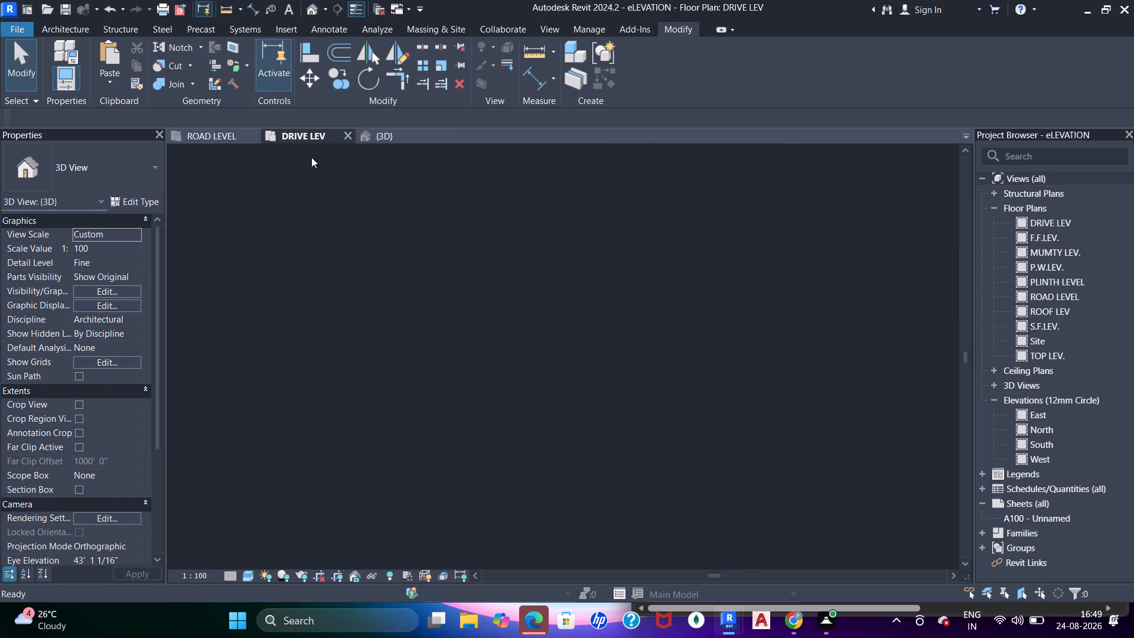
scroll(500, 380, "down", 1)
middle_click_drag(647, 386, 639, 422)
scroll(529, 411, "up", 5)
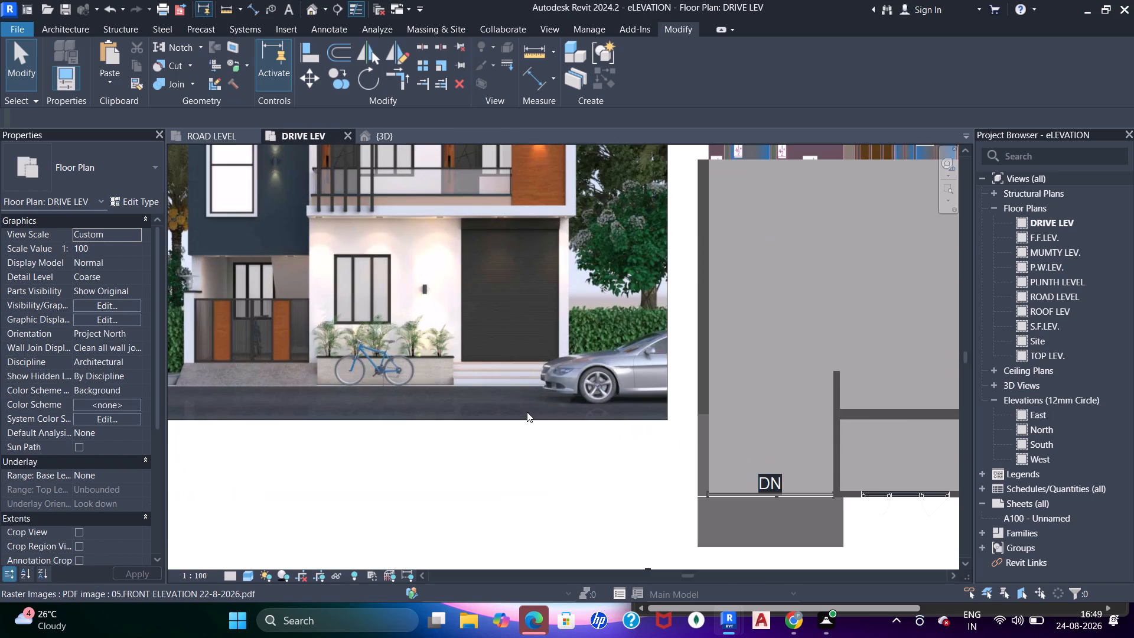
middle_click_drag(497, 377, 462, 424)
middle_click_drag(389, 436, 380, 454)
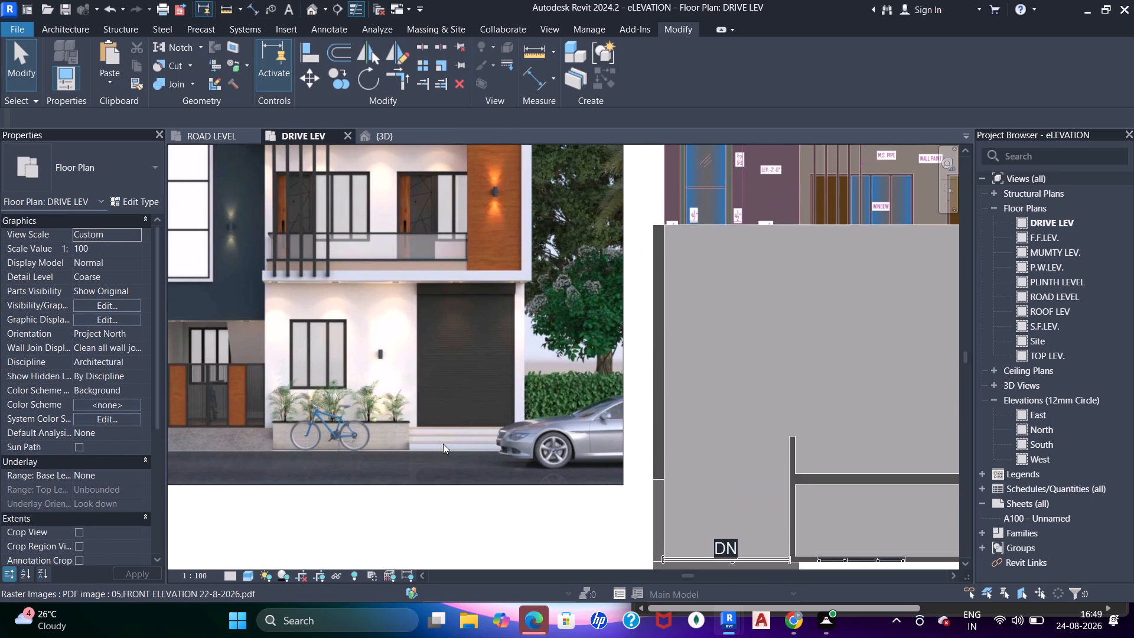
left_click(386, 138)
middle_click_drag(715, 477, 711, 478)
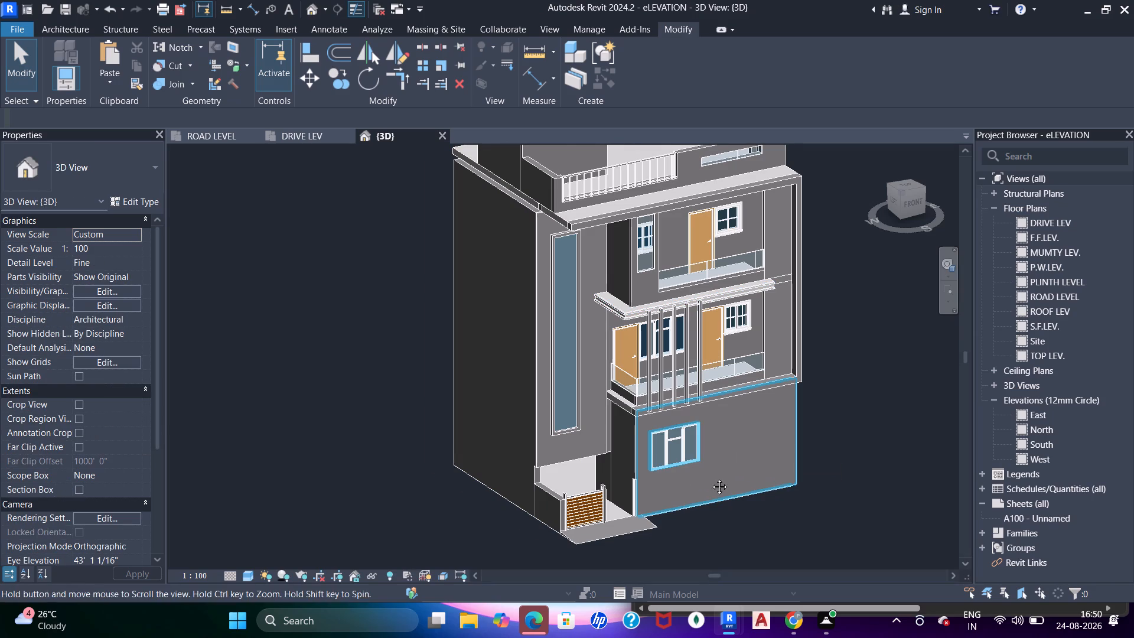
middle_click_drag(711, 478, 670, 480)
scroll(733, 487, "up", 3)
middle_click_drag(723, 480, 720, 464)
key("Escape")
key("Escape")
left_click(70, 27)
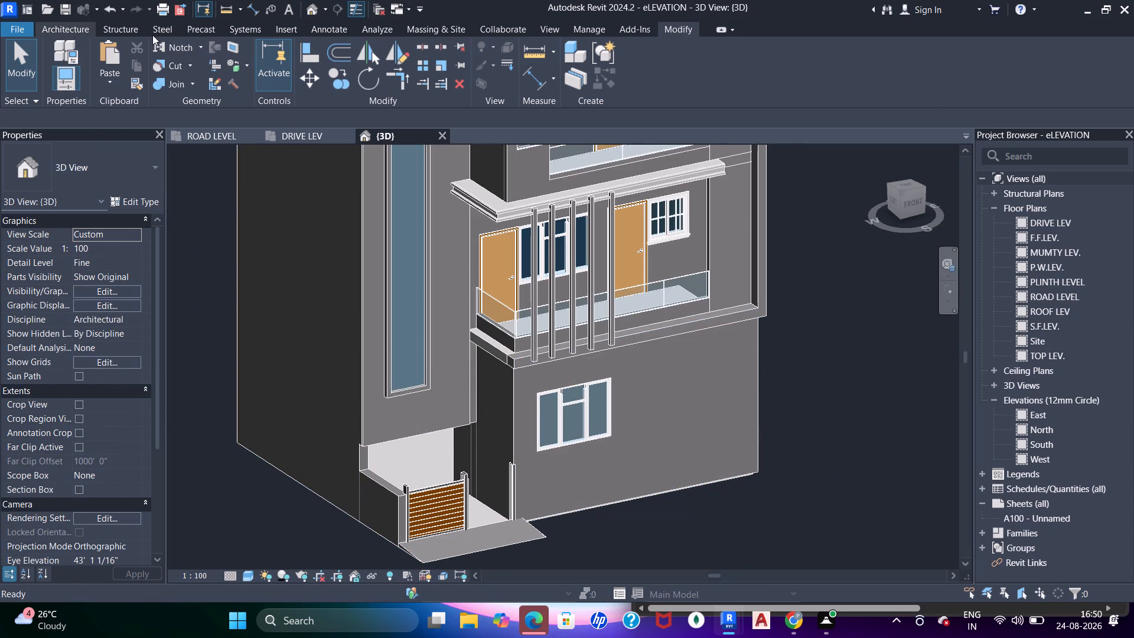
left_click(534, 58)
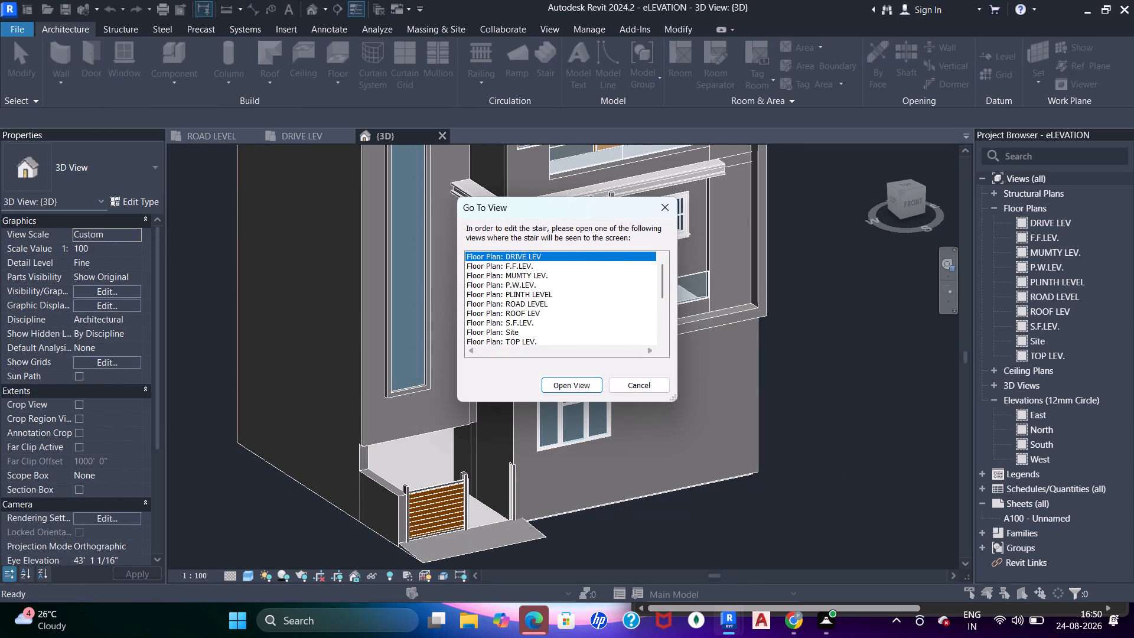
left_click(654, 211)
Temporarily hide the drive-level floor and the 9" wall crossing the front elevation drawing in the DRIVE LEV plan.
left_click(295, 126)
left_click(300, 128)
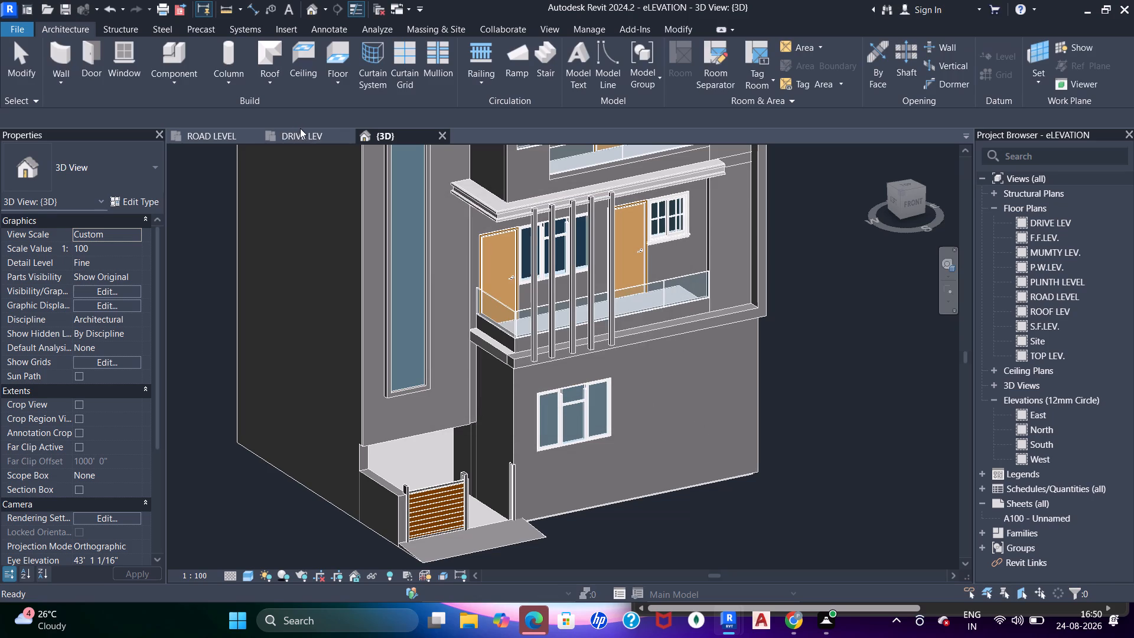
left_click(303, 132)
scroll(801, 304, "down", 4)
middle_click_drag(799, 308, 640, 295)
key("Escape")
key("Escape")
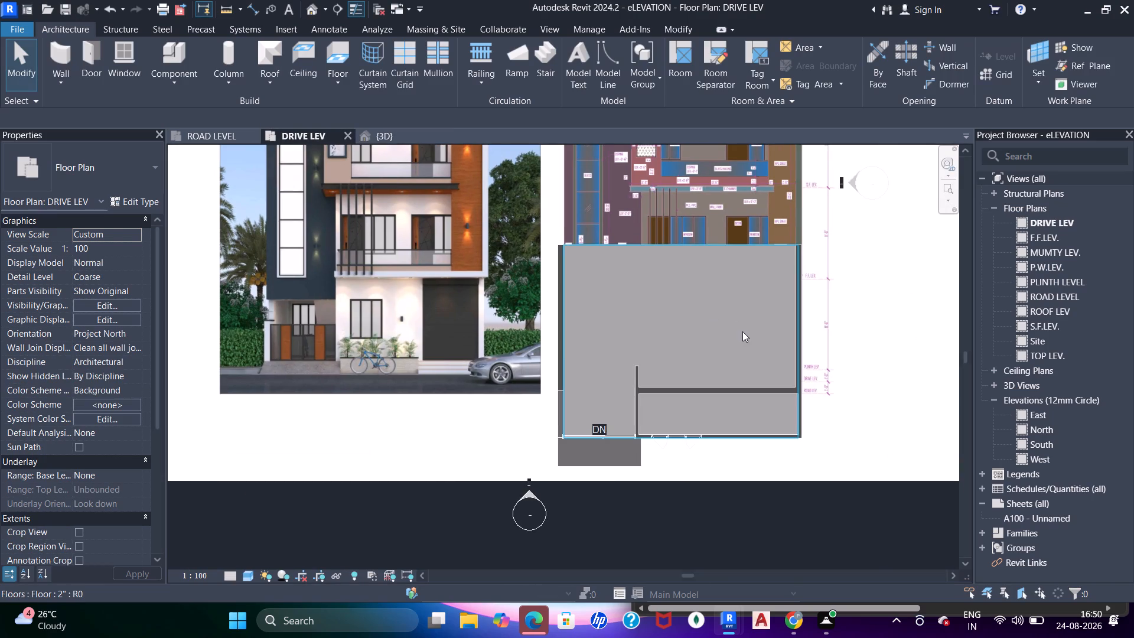
left_click(743, 331)
scroll(738, 331, "up", 2)
type("hh")
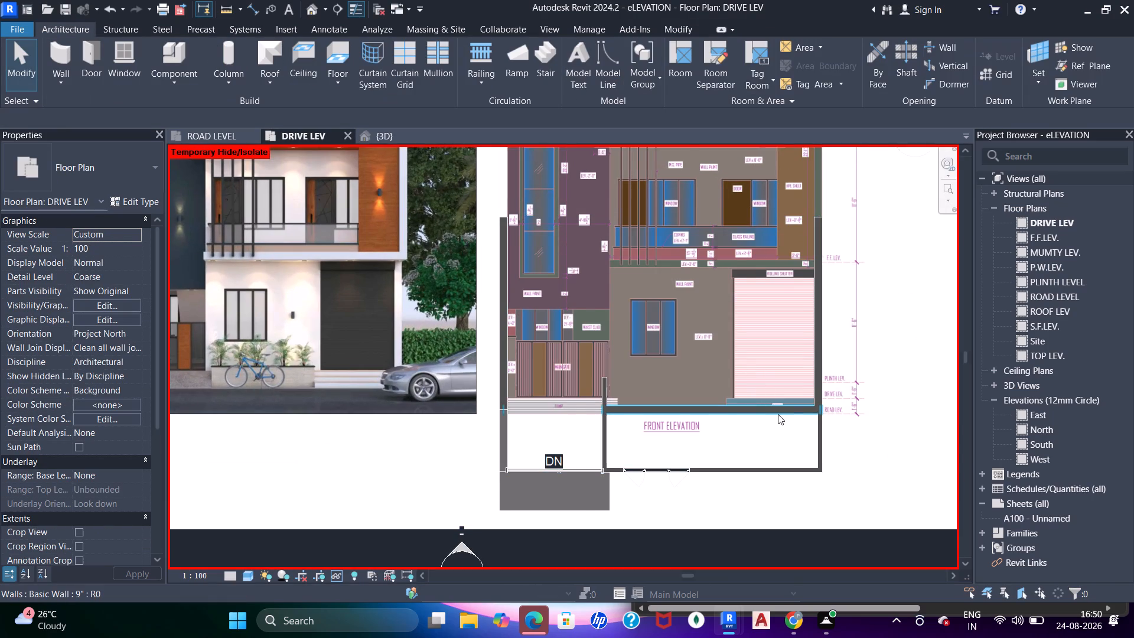
scroll(778, 414, "up", 2)
left_click(774, 414)
key("h")
key("h")
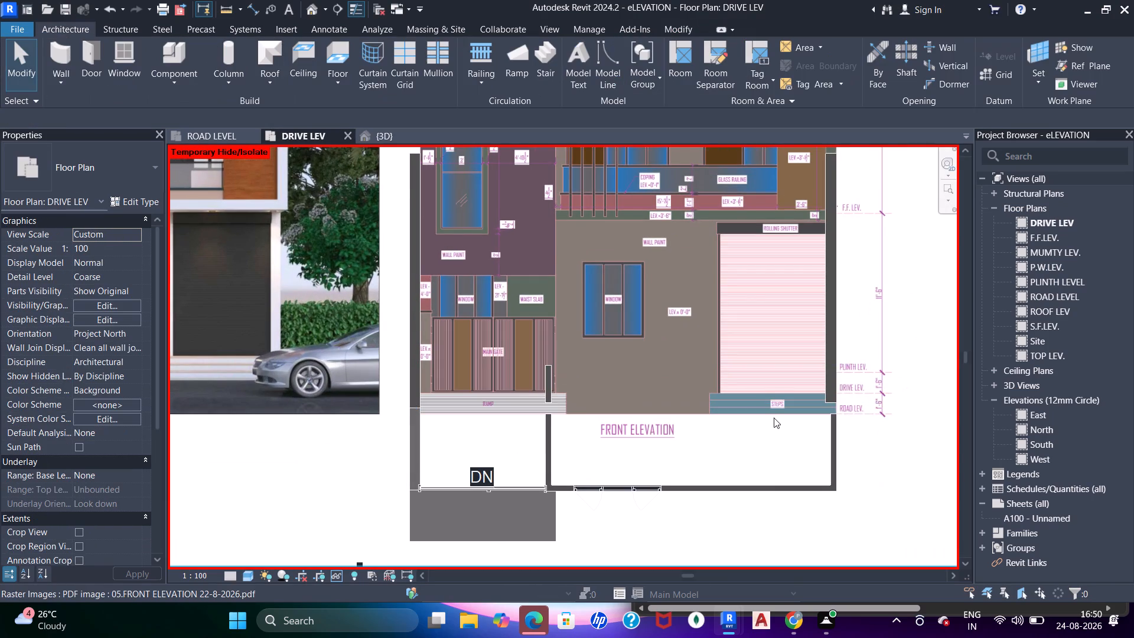
Draw a straight stair run about 10" long, downward from the top edge of the STEPS block below the rolling shutter.
scroll(773, 416, "up", 6)
middle_click_drag(741, 422, 598, 440)
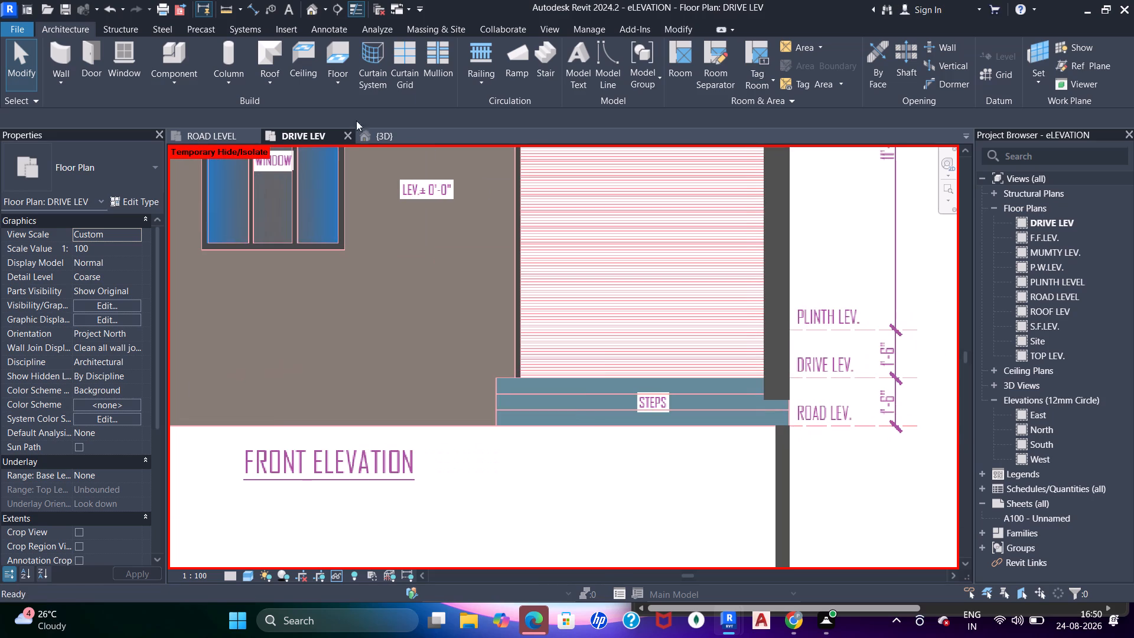
left_click_drag(545, 56, 546, 63)
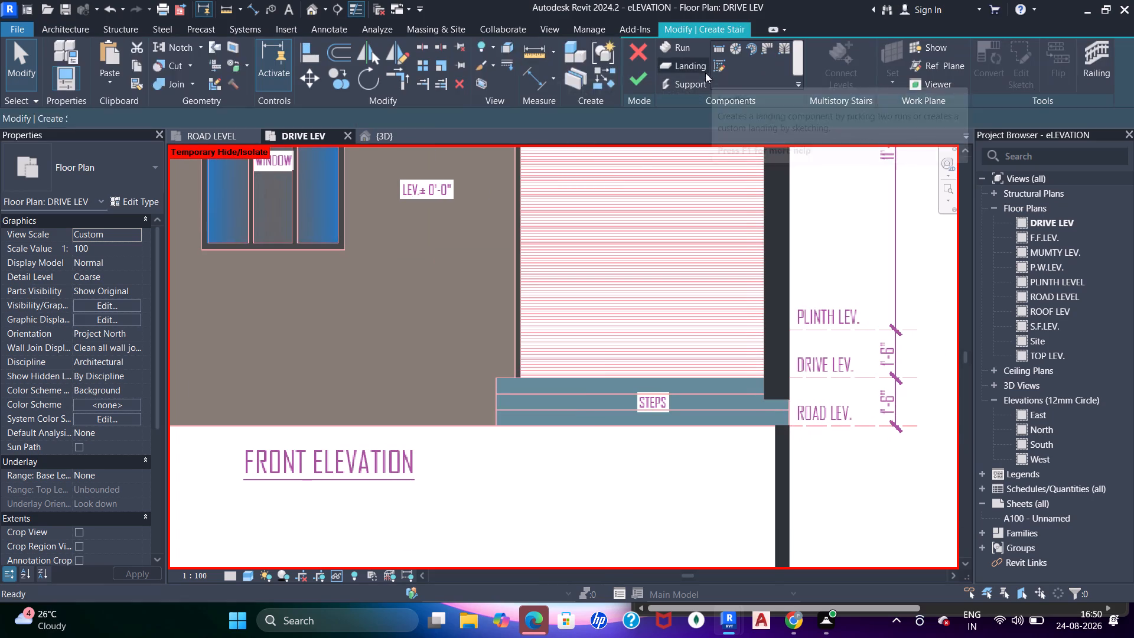
left_click(723, 53)
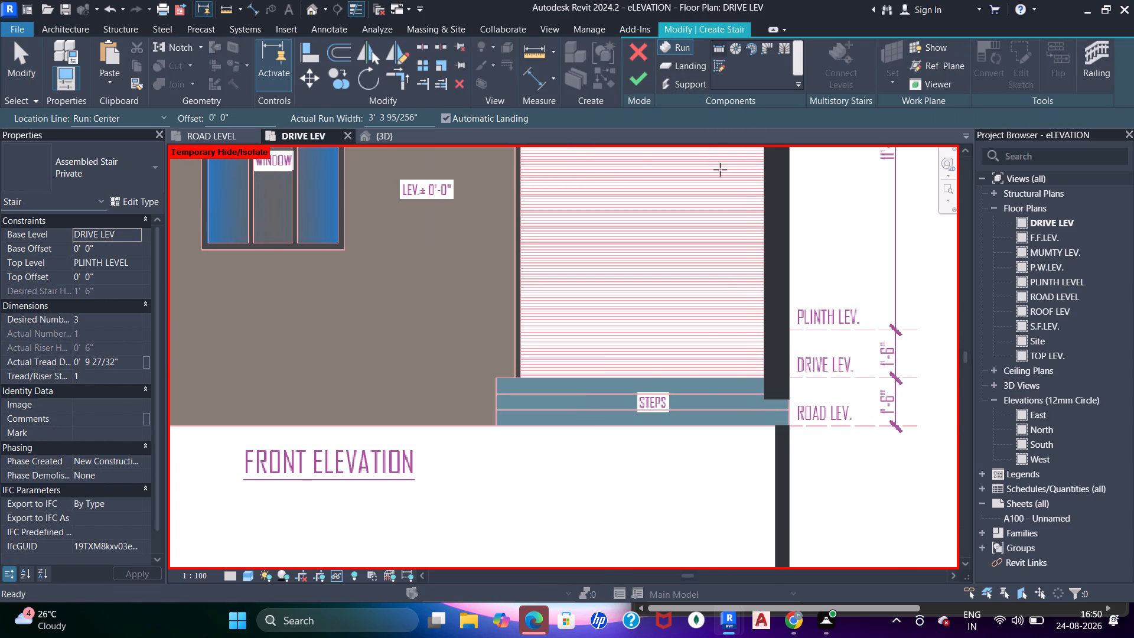
scroll(647, 388, "up", 3)
left_click(652, 373)
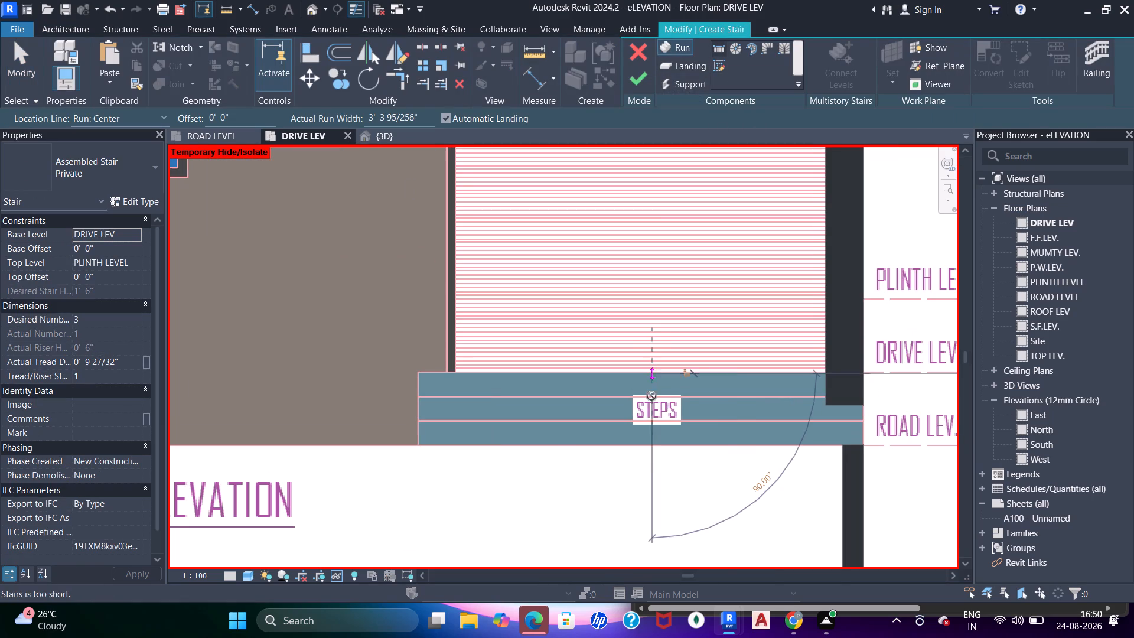
left_click(651, 425)
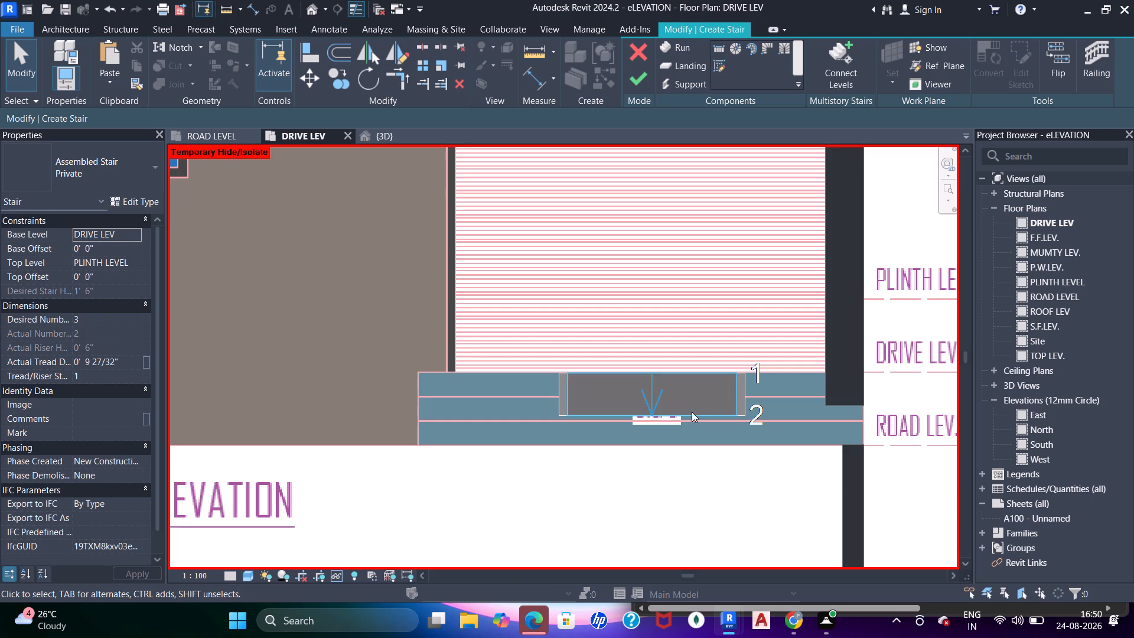
key("Escape")
key("Escape")
Extend the lower end of the stair run to three risers, about 1' 8" long.
left_click(656, 407)
left_click_drag(651, 421, 651, 428)
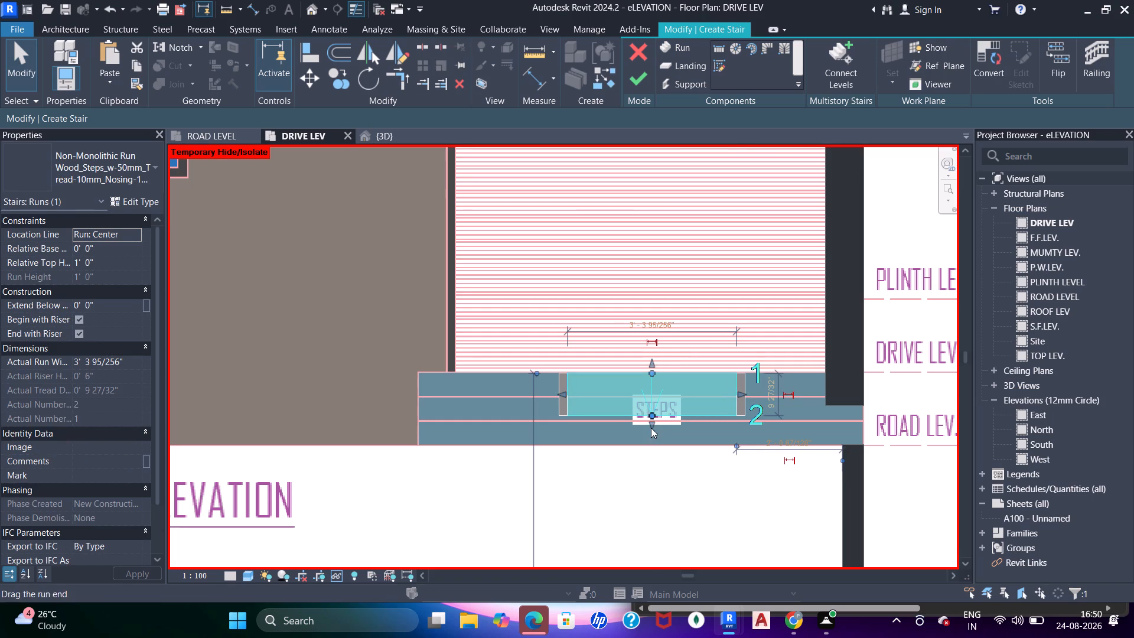
left_click_drag(651, 428, 651, 438)
key("Escape")
key("Escape")
Widen the stair run to both ends of the STEPS block, about 8' 6" wide, and finish the stair.
left_click(666, 402)
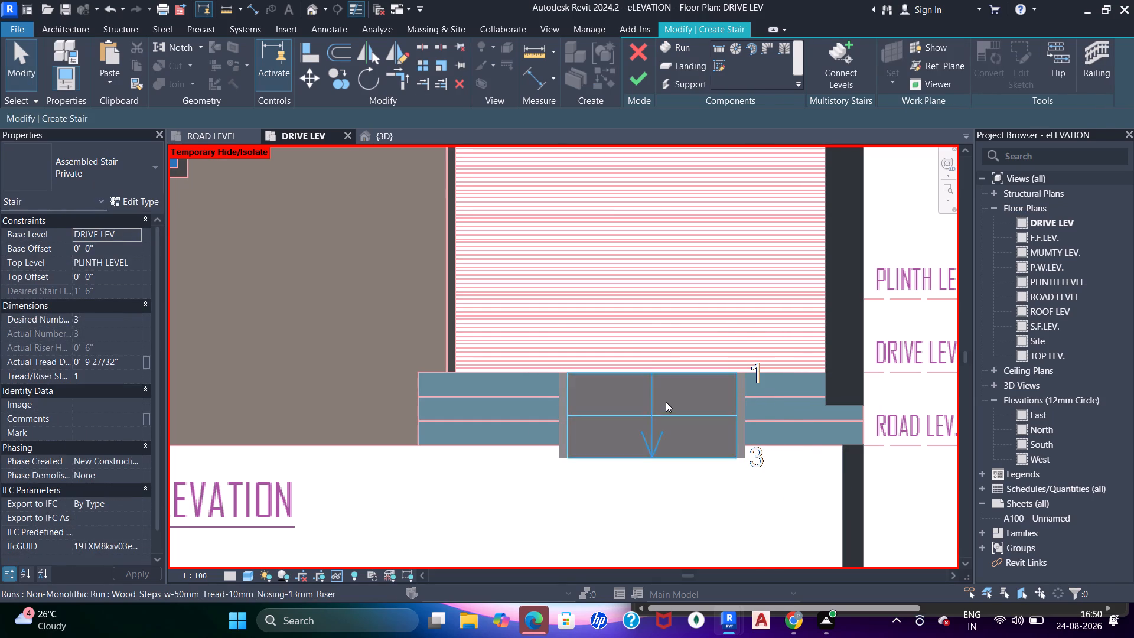
left_click_drag(558, 413, 454, 414)
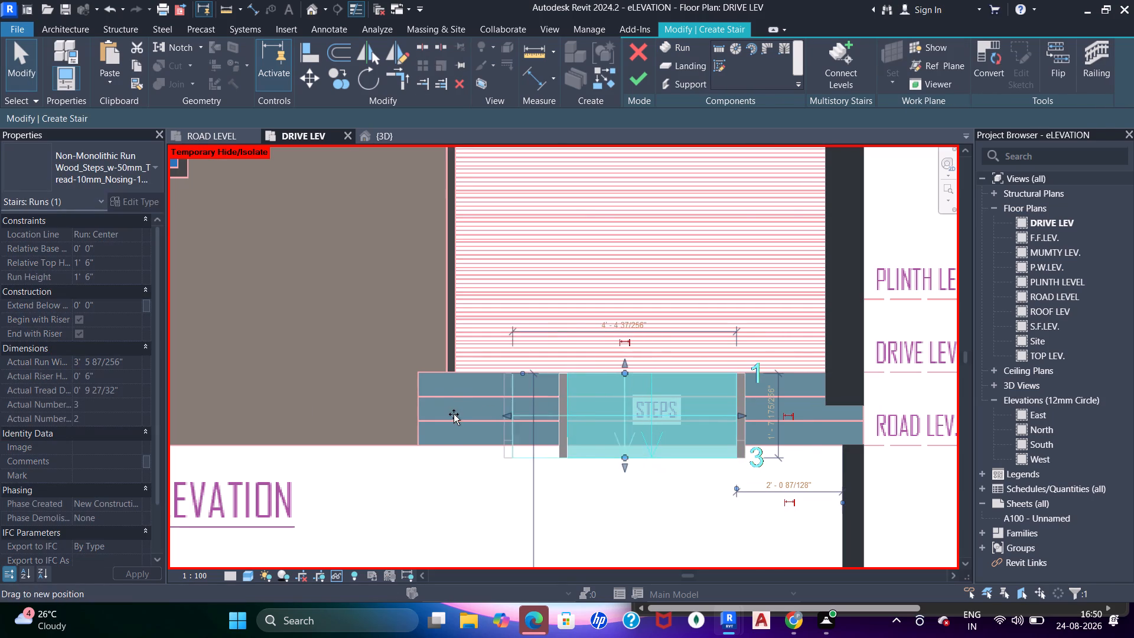
left_click_drag(454, 414, 425, 409)
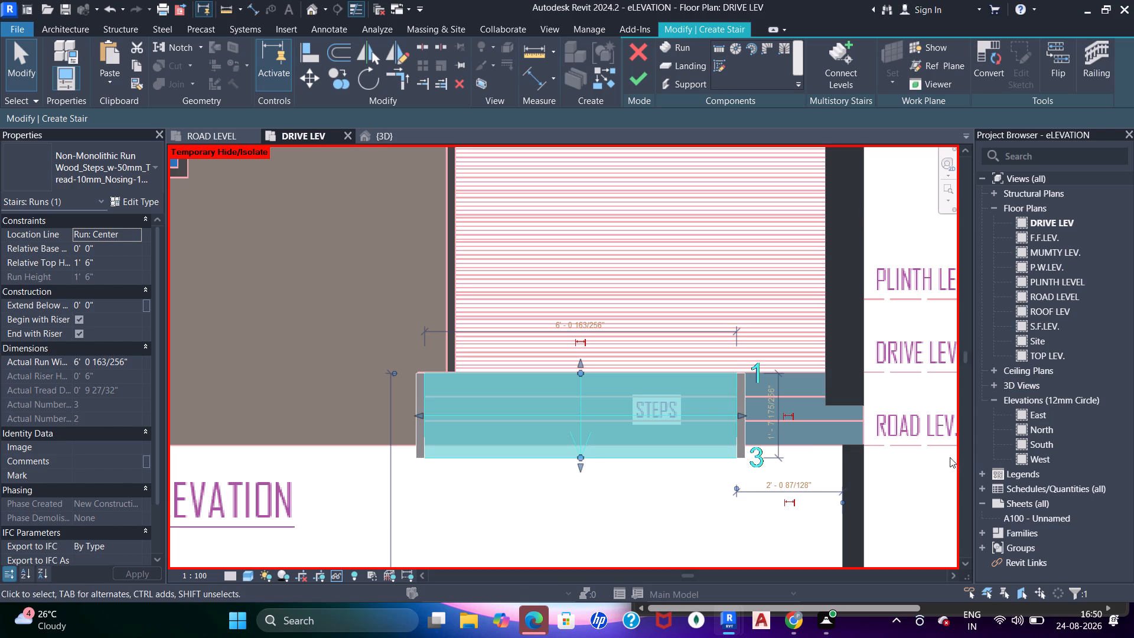
left_click_drag(741, 419, 863, 403)
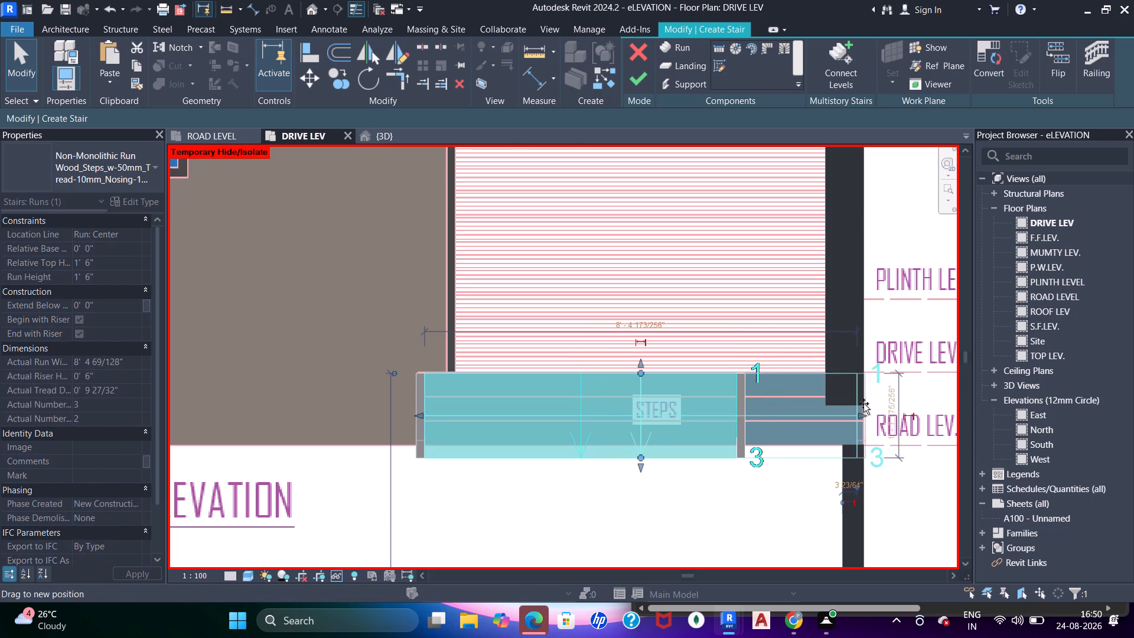
left_click_drag(863, 403, 862, 406)
left_click(635, 83)
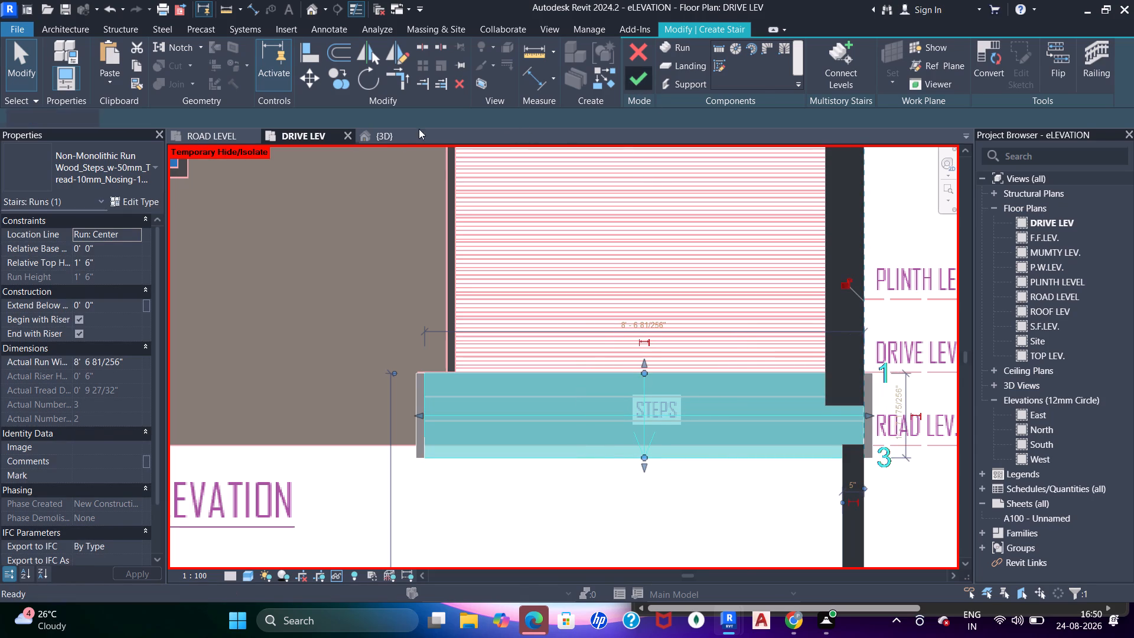
Examine in the 3D view where the new entrance stair sits relative to the front wall.
left_click(395, 137)
middle_click_drag(687, 432, 742, 313, "shift")
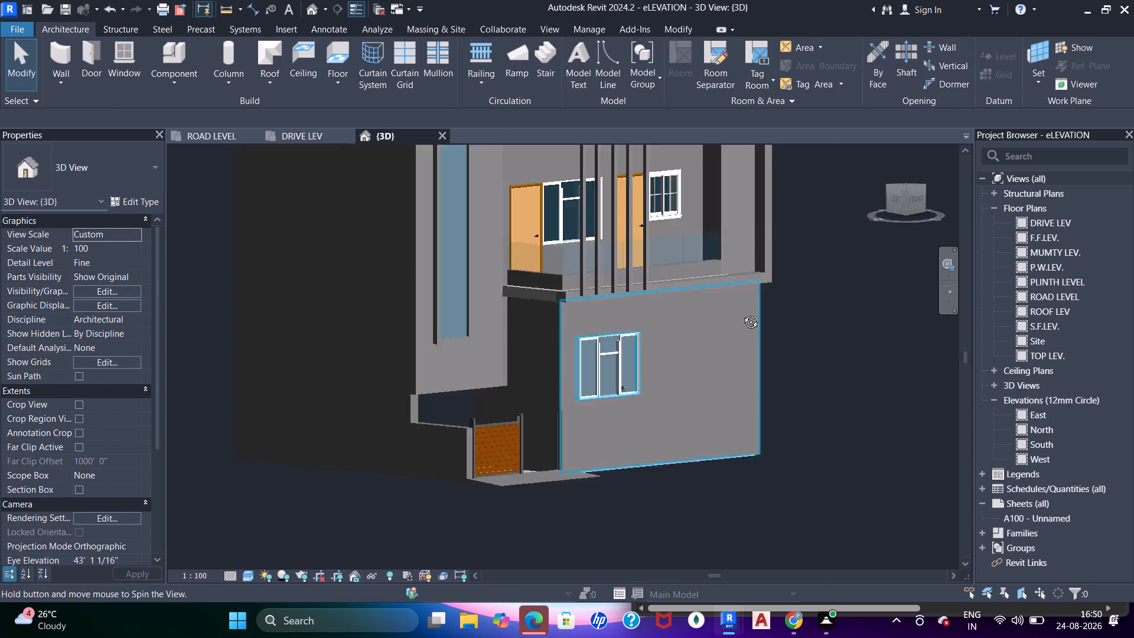
middle_click_drag(742, 313, 846, 326, "shift")
middle_click_drag(392, 374, 553, 434, "shift")
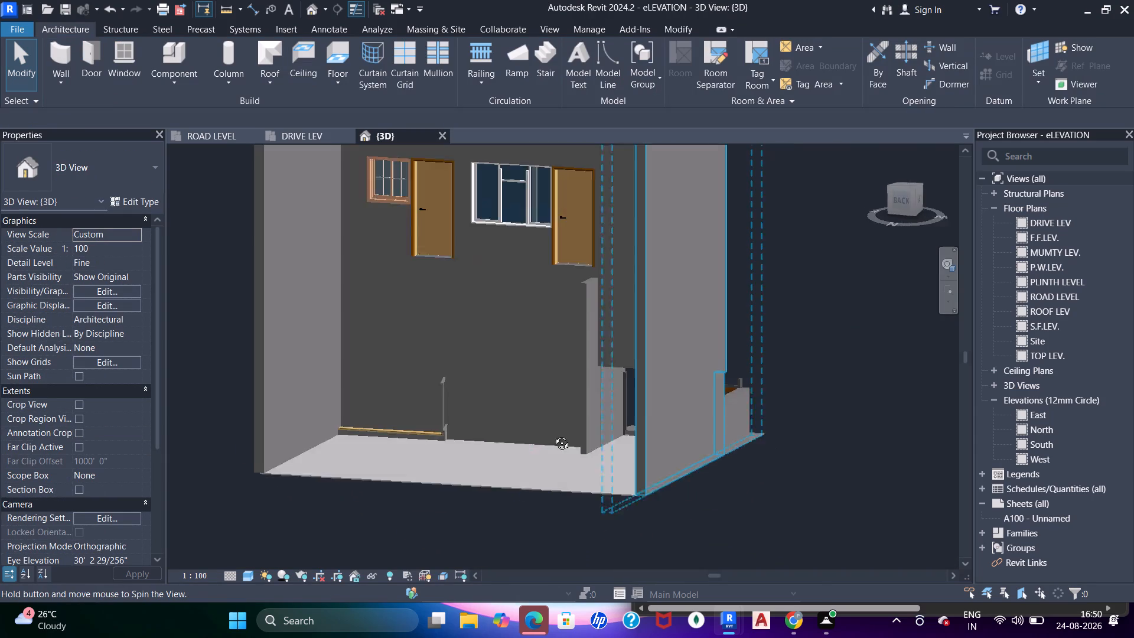
middle_click_drag(553, 434, 601, 462, "shift")
scroll(439, 377, "up", 1)
middle_click_drag(439, 383, 439, 434, "shift")
scroll(384, 428, "up", 4)
left_click(380, 423)
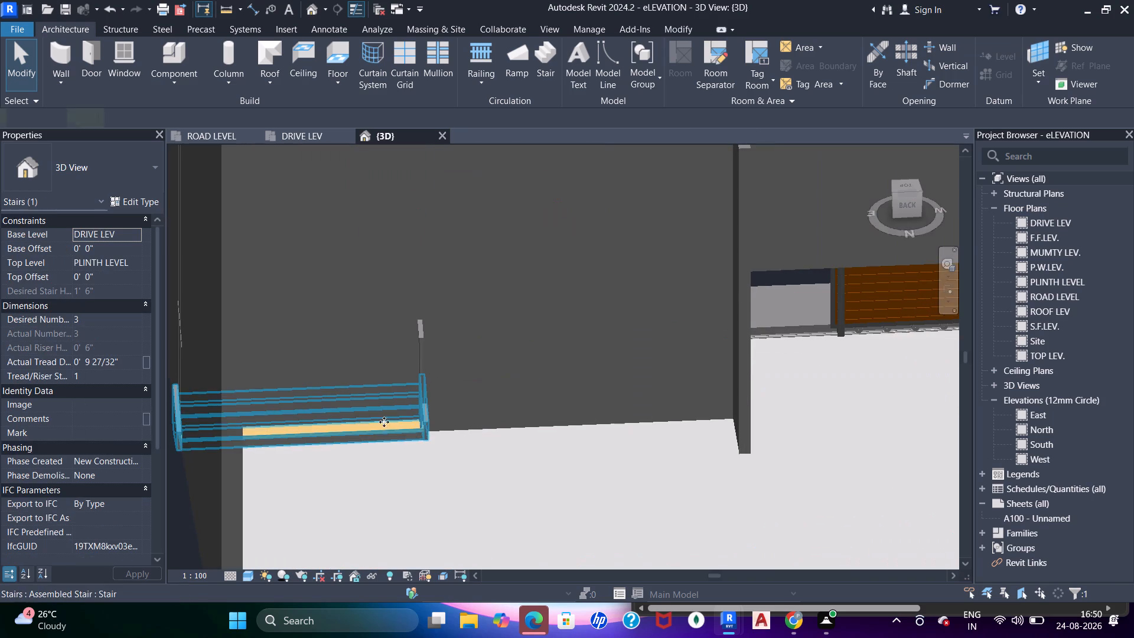
scroll(386, 421, "down", 6)
middle_click_drag(394, 448, 621, 398, "shift")
middle_click_drag(467, 463, 610, 533)
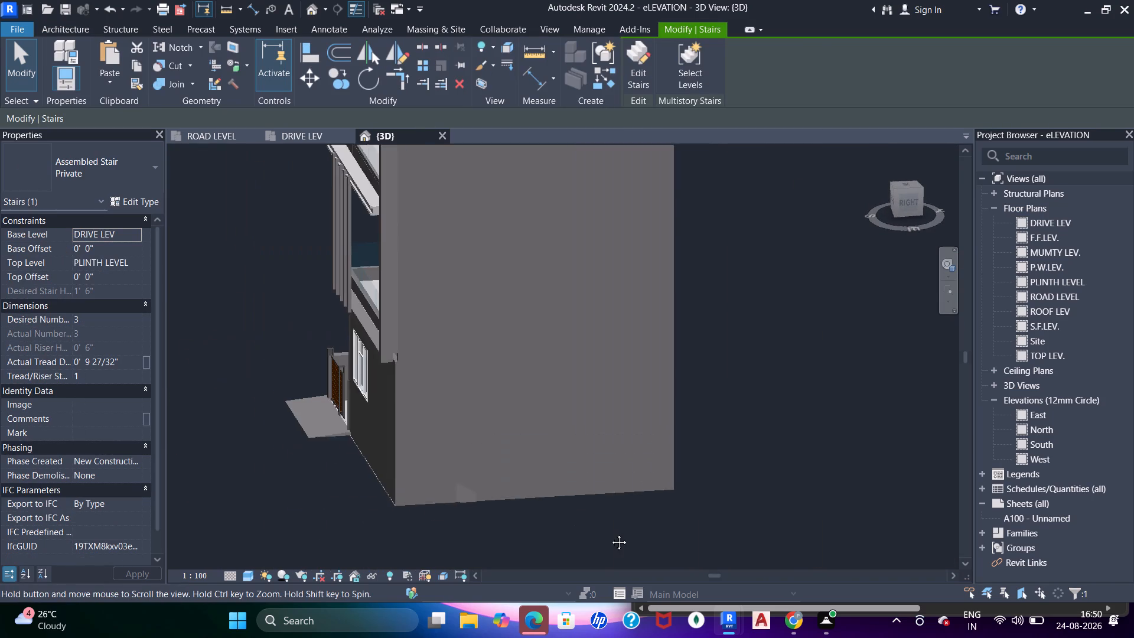
middle_click_drag(610, 533, 612, 533)
scroll(528, 535, "up", 2)
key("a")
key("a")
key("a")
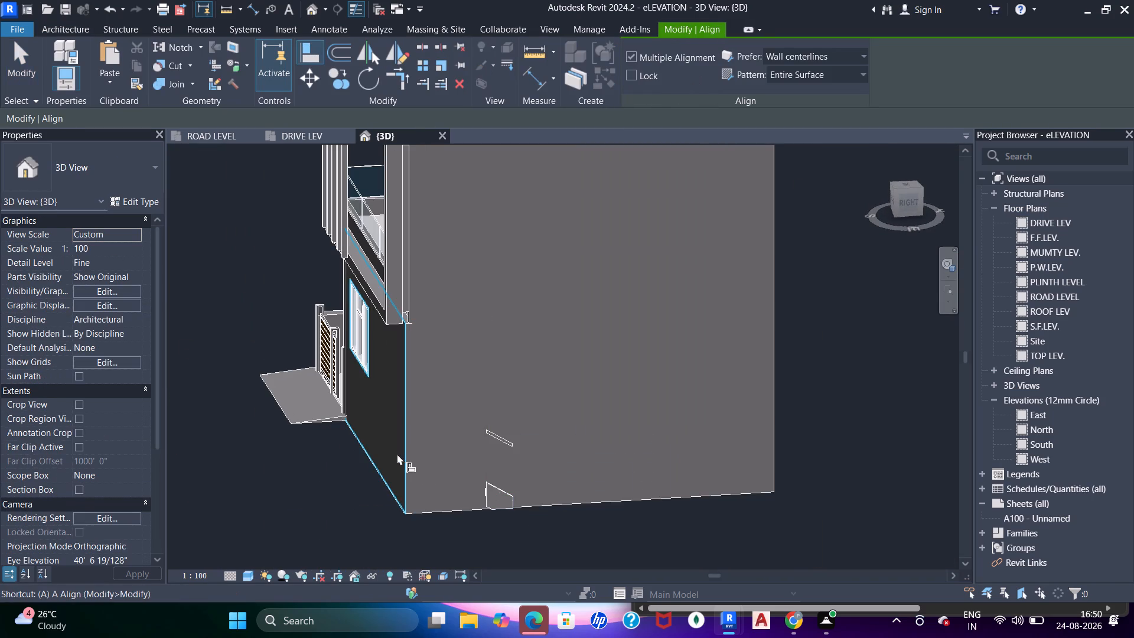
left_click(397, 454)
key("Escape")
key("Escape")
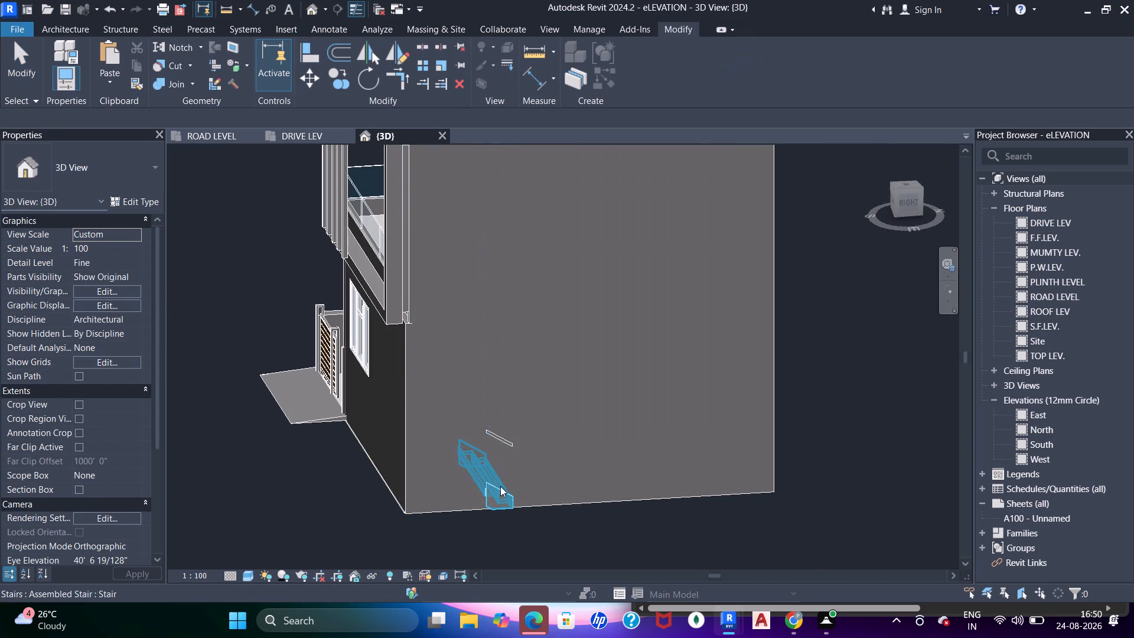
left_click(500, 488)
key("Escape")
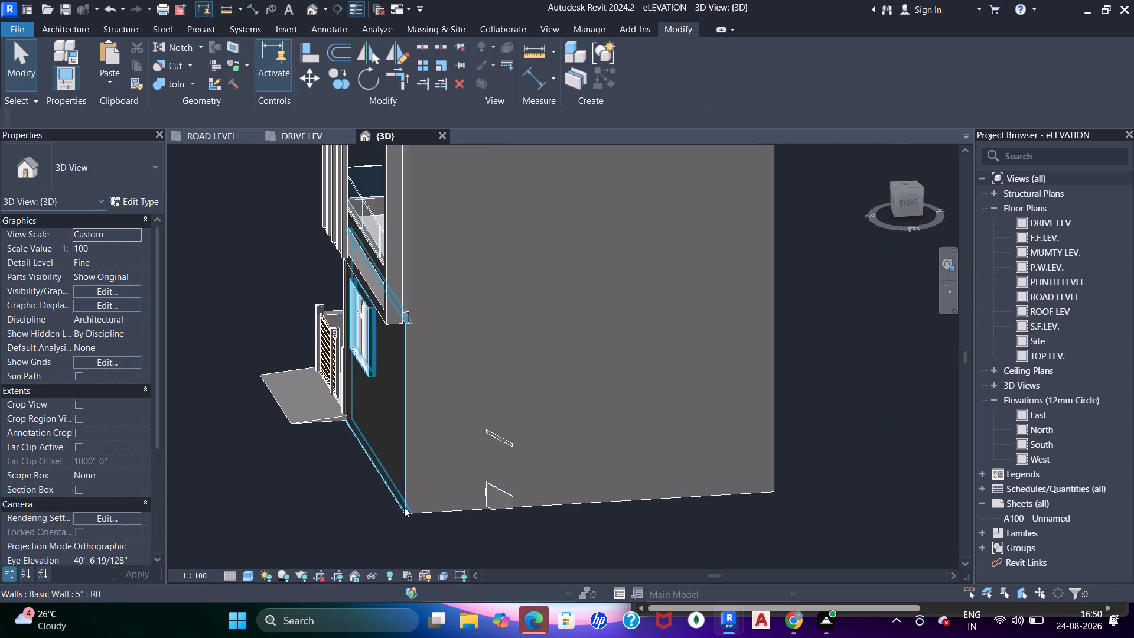
Nudge the entrance stair outward through the front wall until it stands just in front of the facade.
left_click(496, 489)
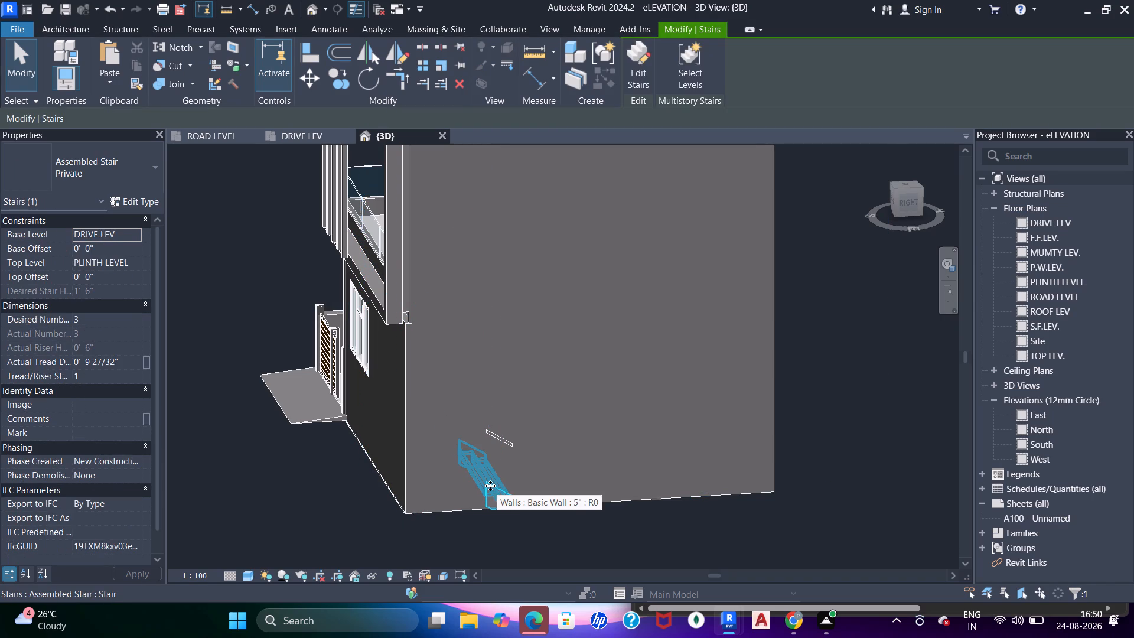
key("Left")
key("Left")
key("Left")
key("Left")
key("Left")
key("Left")
key("Left")
key("Left")
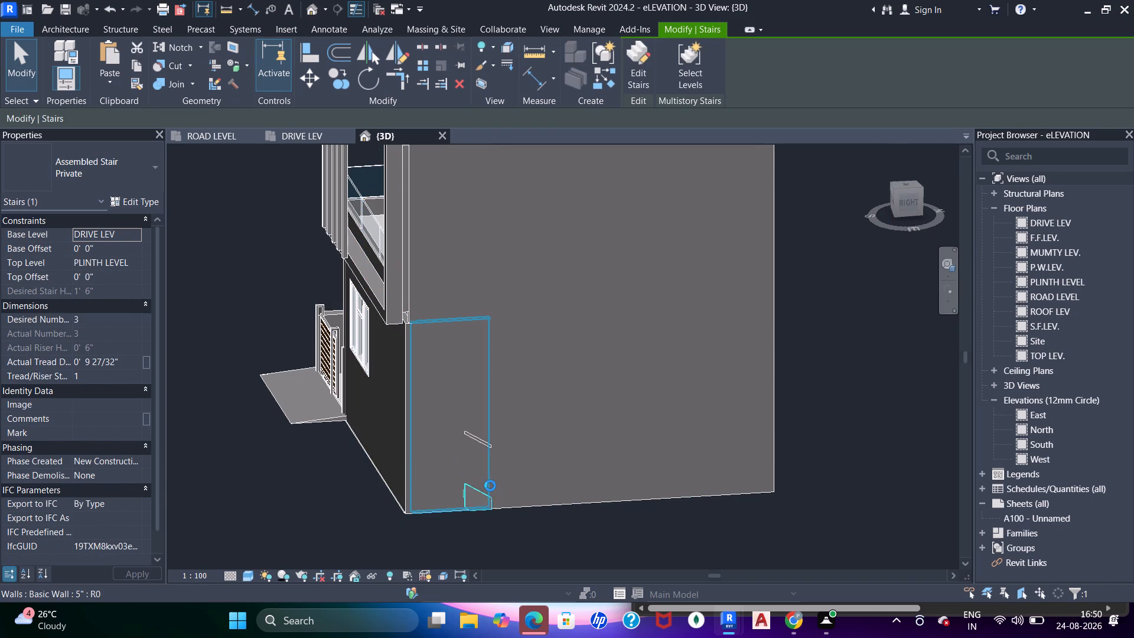
key("Left")
key("Left")
key("Left")
key("Left")
key("Left")
key("Left")
key("Left")
key("Left")
key("Left")
key("Left")
key("Left")
key("Left")
key("Left")
key("Left")
key("Left")
key("Left")
key("Left")
key("Left")
key("Left")
key("Left")
key("Left")
key("Left")
key("Left")
key("Left")
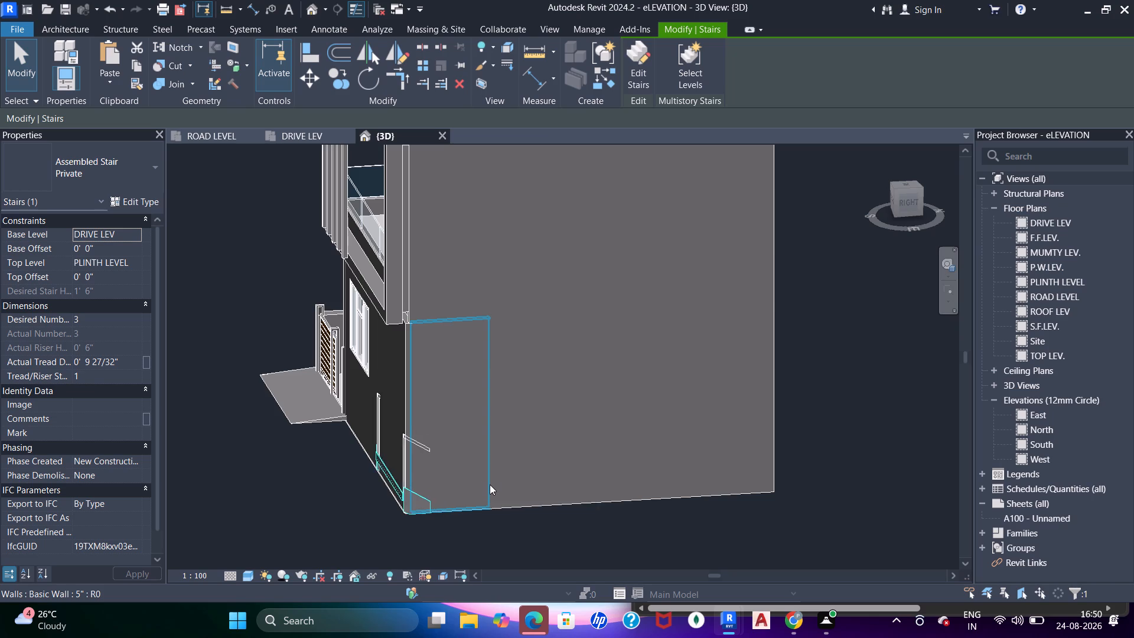
key("Left")
key("Left")
key("Left")
key("Left")
key("Left")
key("Left")
key("Left")
key("Left")
key("Left")
key("Left")
key("Left")
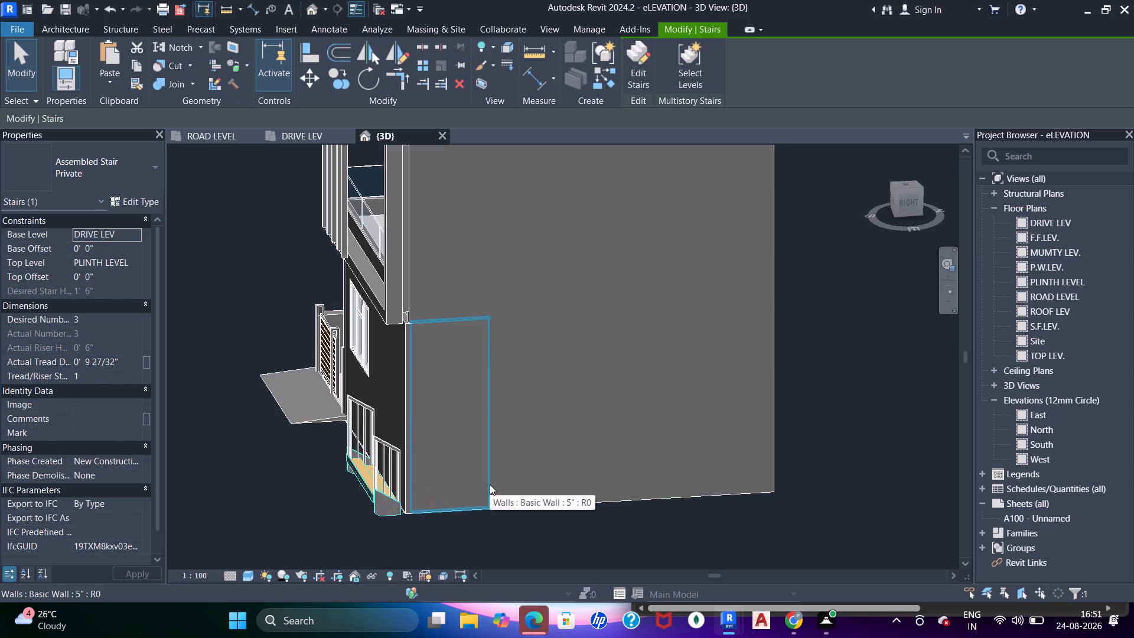
key("Escape")
Delete the 1100mm railings on both sides of the entrance stair.
scroll(423, 448, "up", 4)
left_click(340, 453)
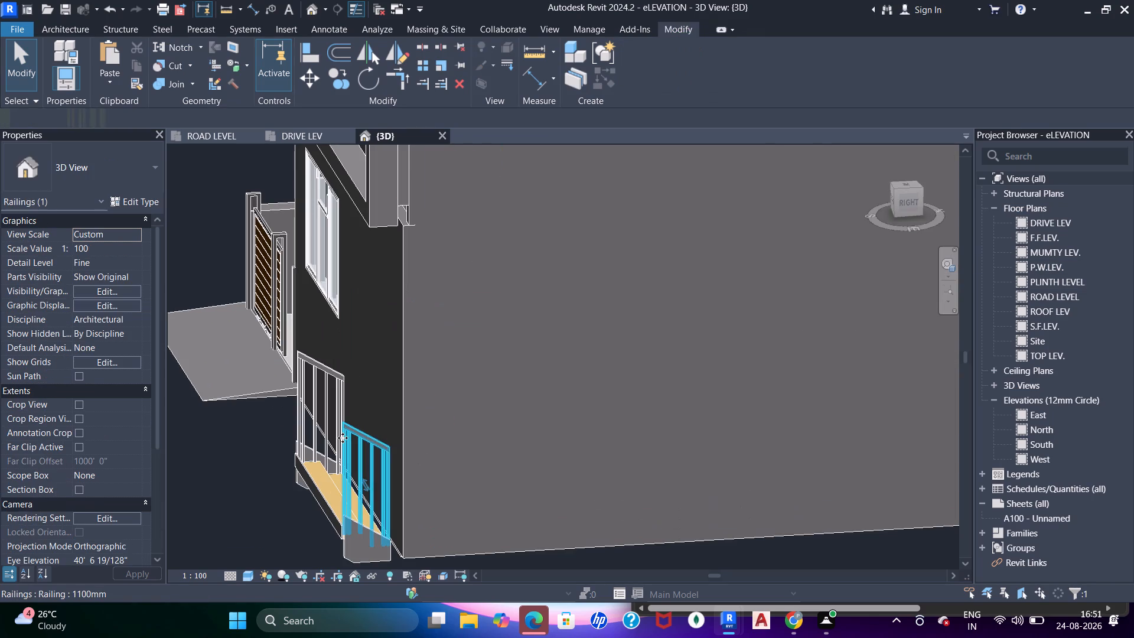
key("Delete")
left_click(342, 427)
key("Delete")
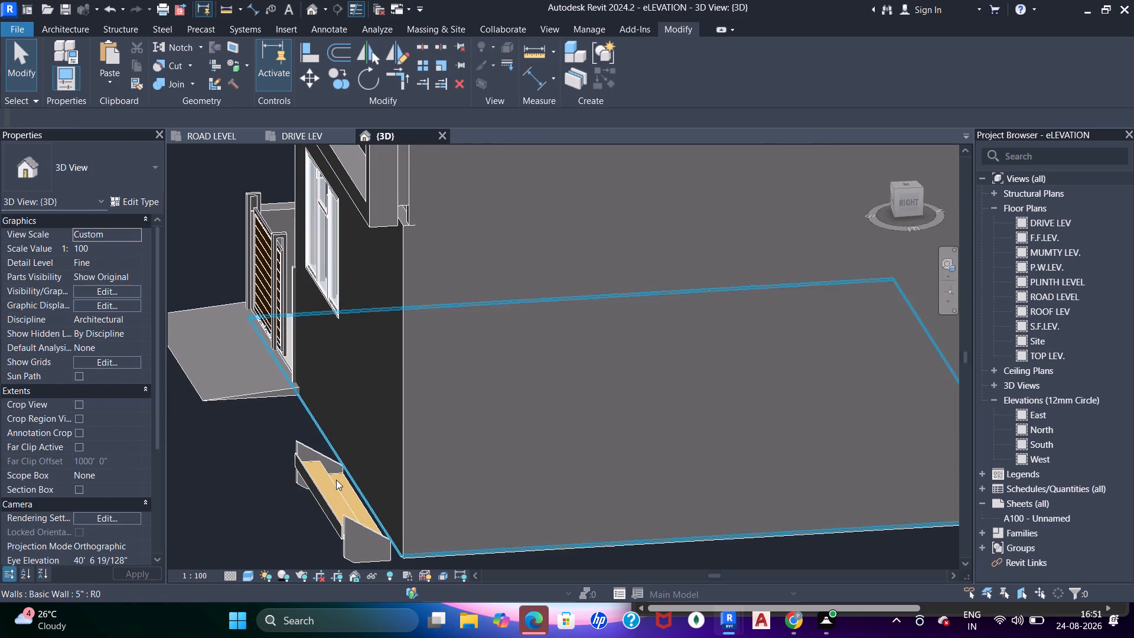
Change the entrance stair's type to Residential-Left_Saddled after checking the steps in the DRIVE LEV elevation drawing.
left_click(336, 480)
left_click(300, 141)
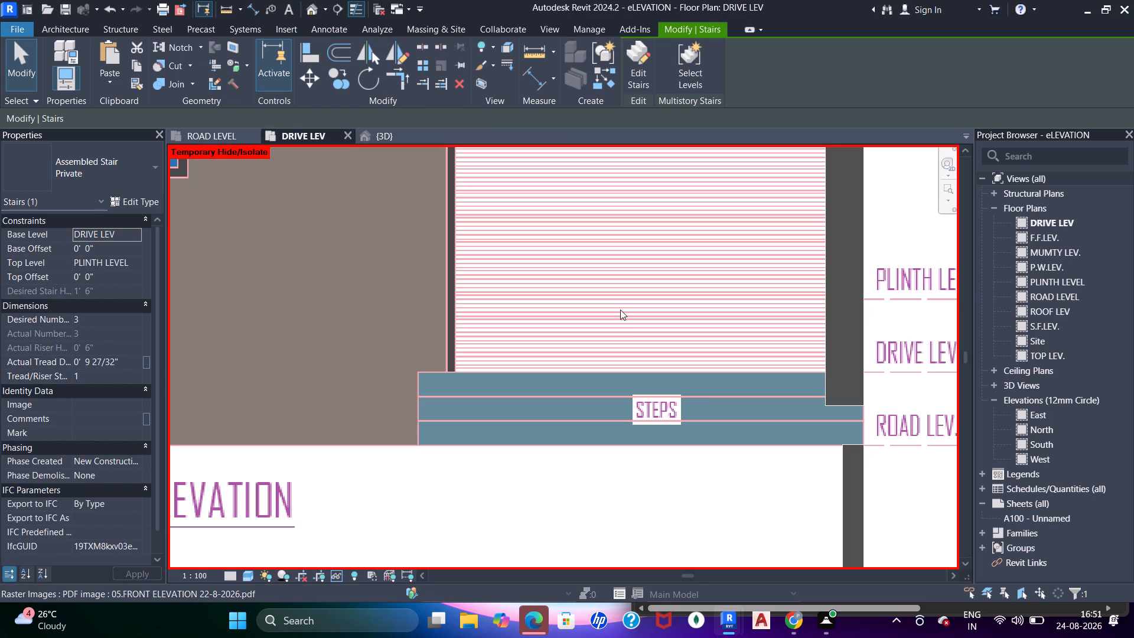
scroll(649, 404, "down", 5)
scroll(649, 414, "up", 2)
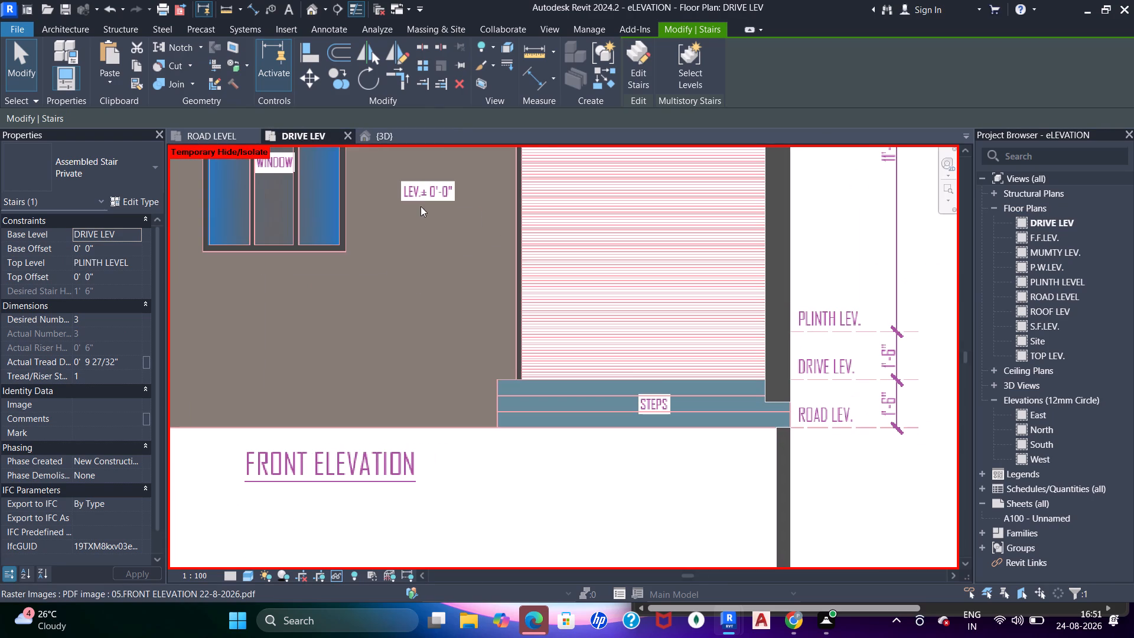
left_click(395, 138)
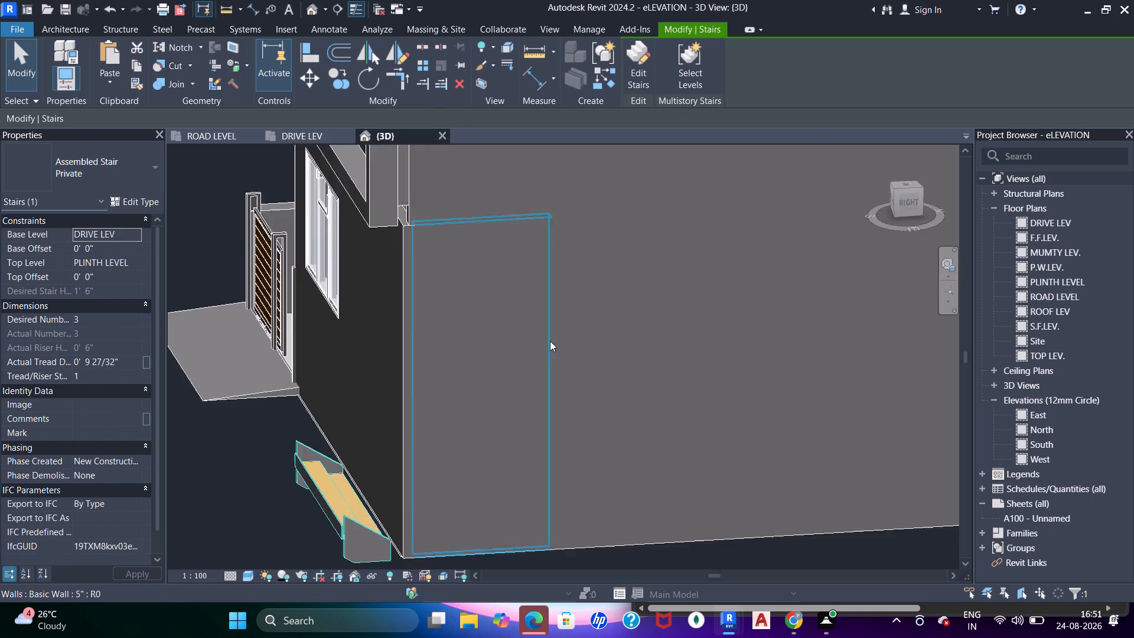
scroll(550, 341, "down", 4)
middle_click_drag(475, 403, 780, 419, "shift")
key("Escape")
middle_click_drag(410, 476, 445, 532, "shift")
scroll(461, 444, "up", 4)
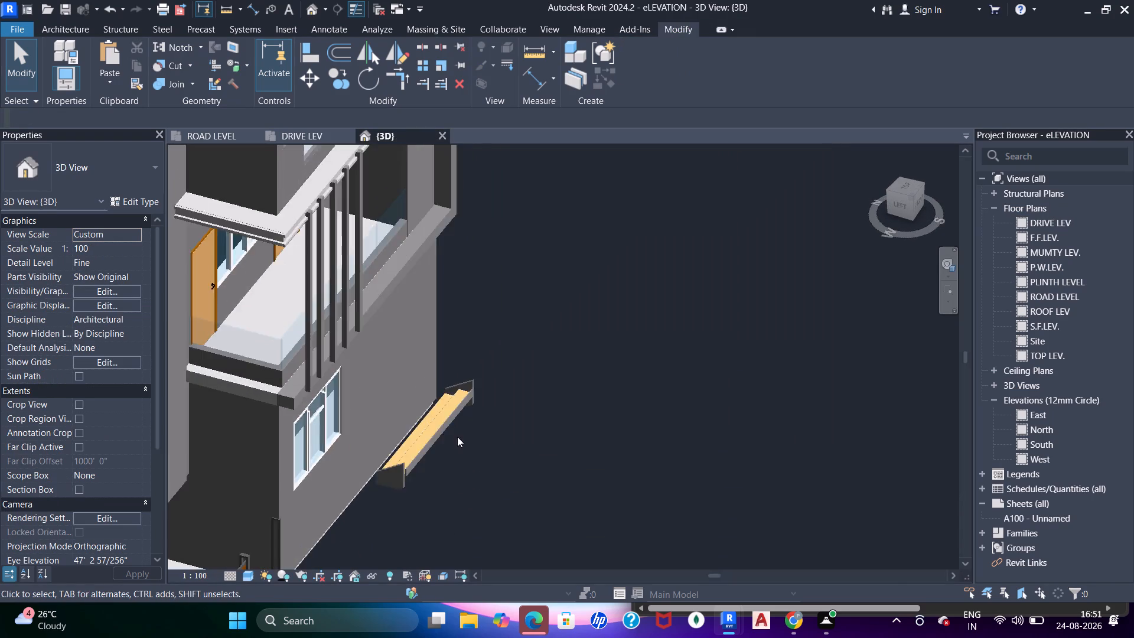
left_click(422, 428)
scroll(423, 428, "up", 3)
middle_click_drag(424, 431, 569, 366)
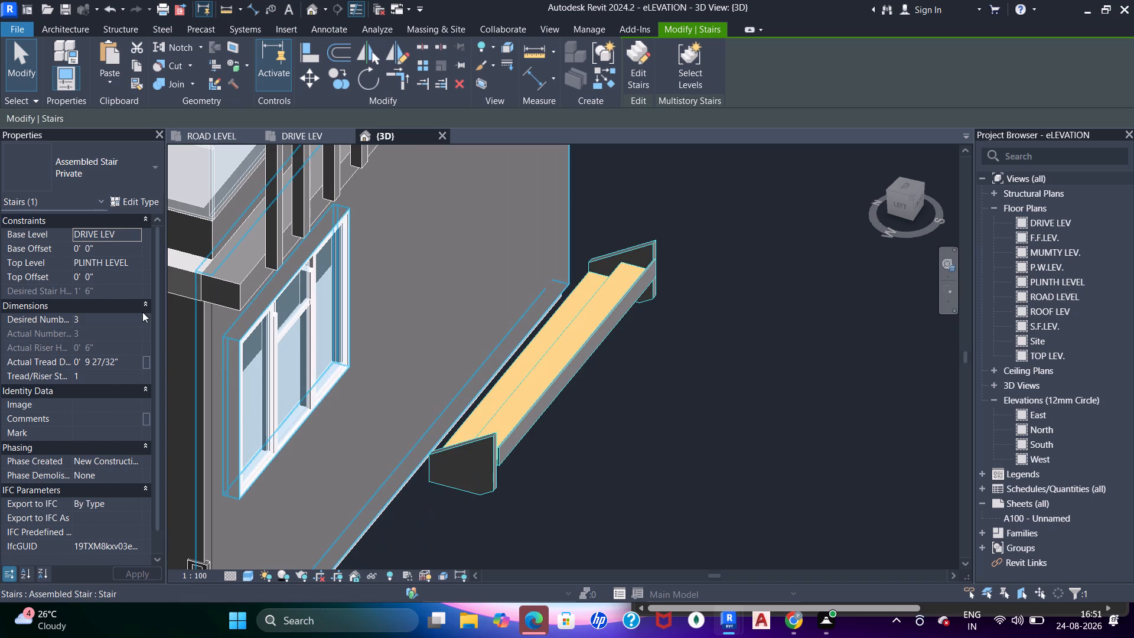
left_click(127, 180)
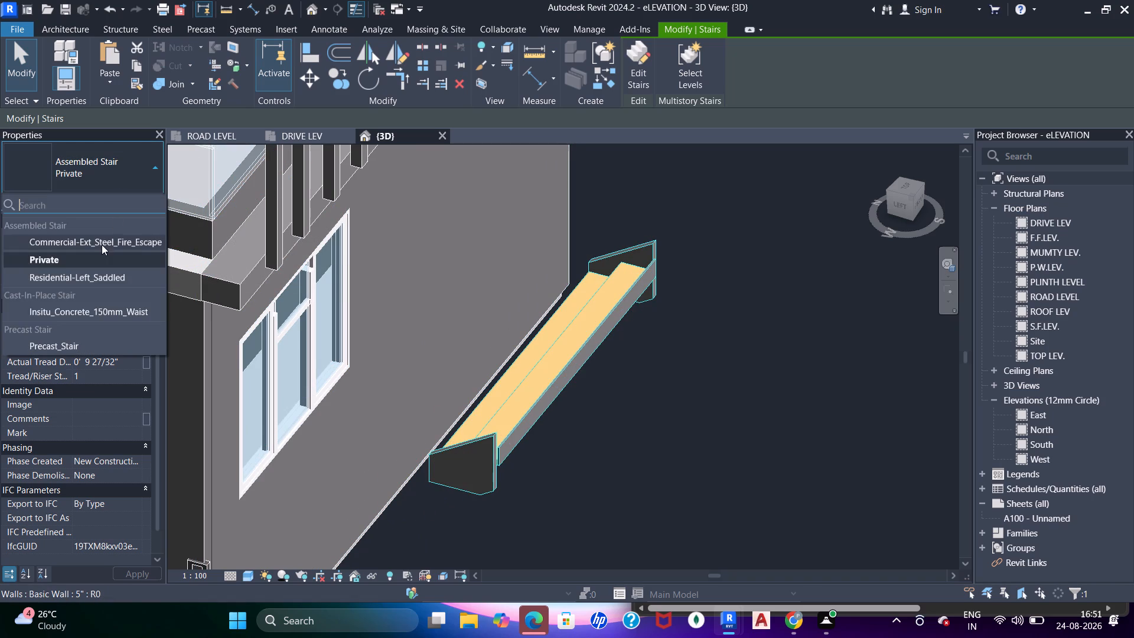
left_click(98, 272)
key("Escape")
key("Escape")
Edit the entrance stair and delete the wood stringer supports at both of its ends.
left_click(555, 416)
left_click(552, 413)
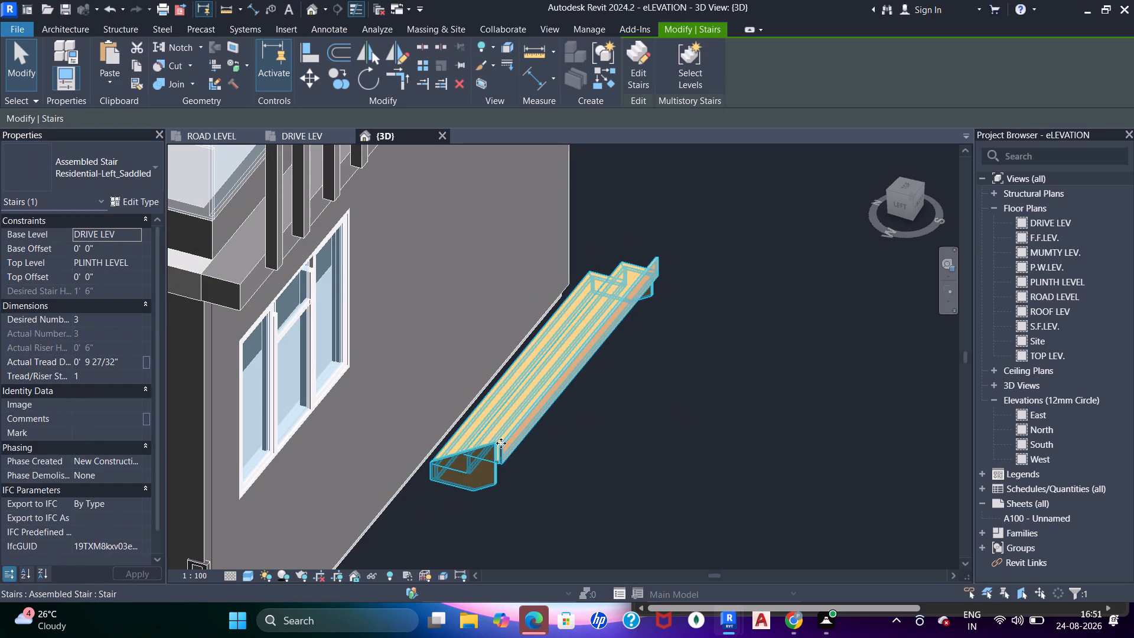
left_click(481, 472)
double_click(509, 438)
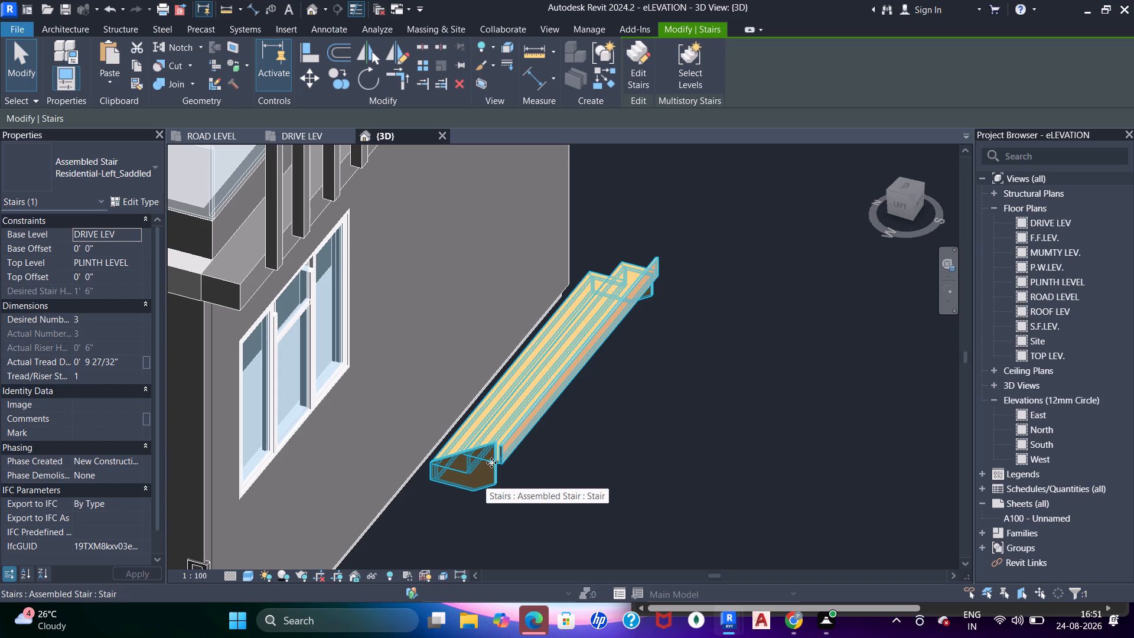
left_click(484, 485)
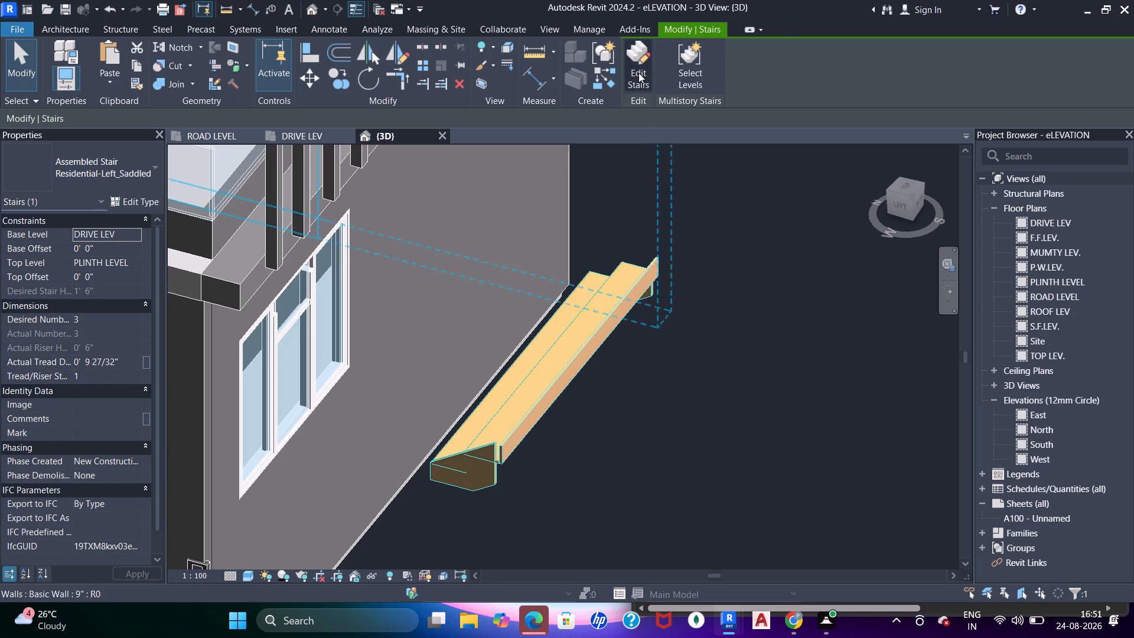
left_click(638, 73)
left_click(483, 486)
key("Escape")
left_click(490, 483)
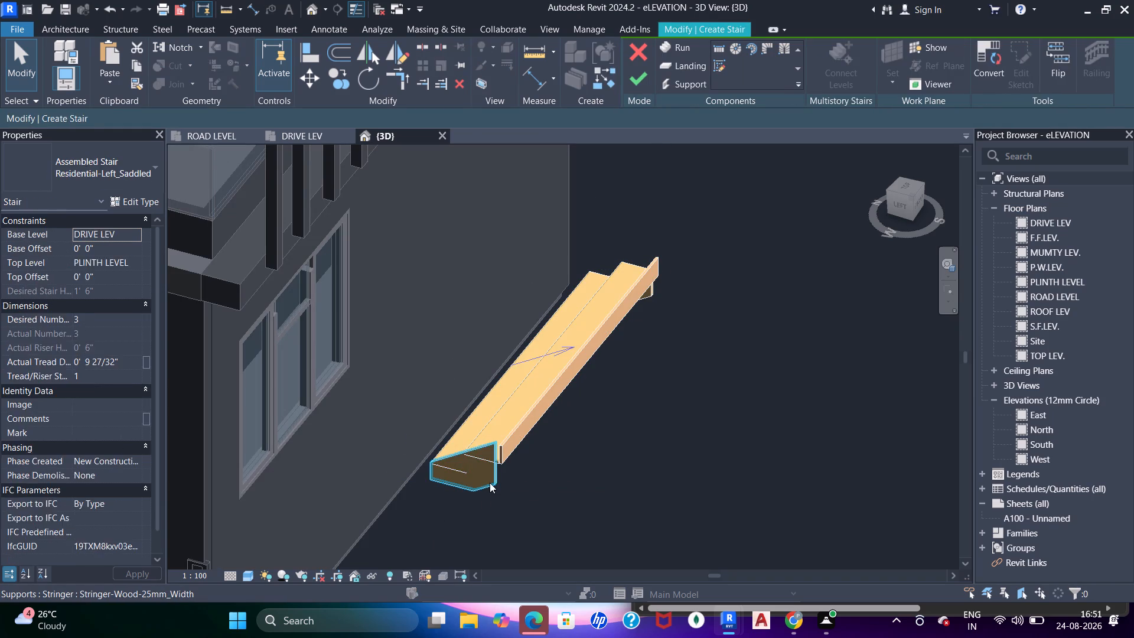
key("Delete")
left_click(654, 294)
key("Delete")
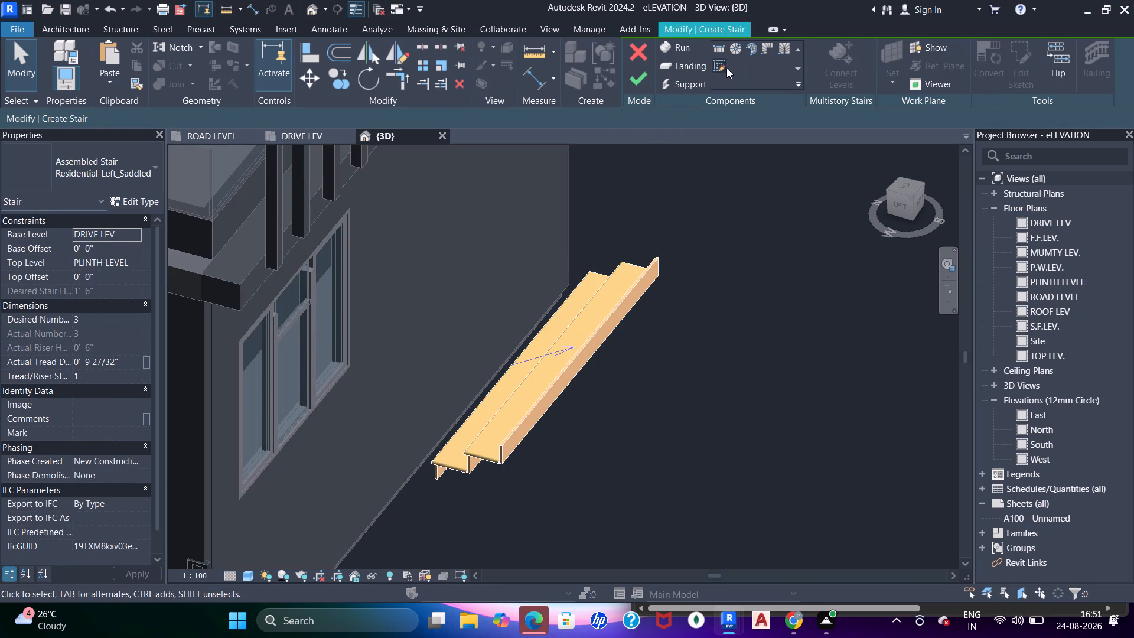
Compare the entrance steps in the DRIVE LEV front elevation drawing with the modelled stair, picking its run in 3D.
left_click(305, 132)
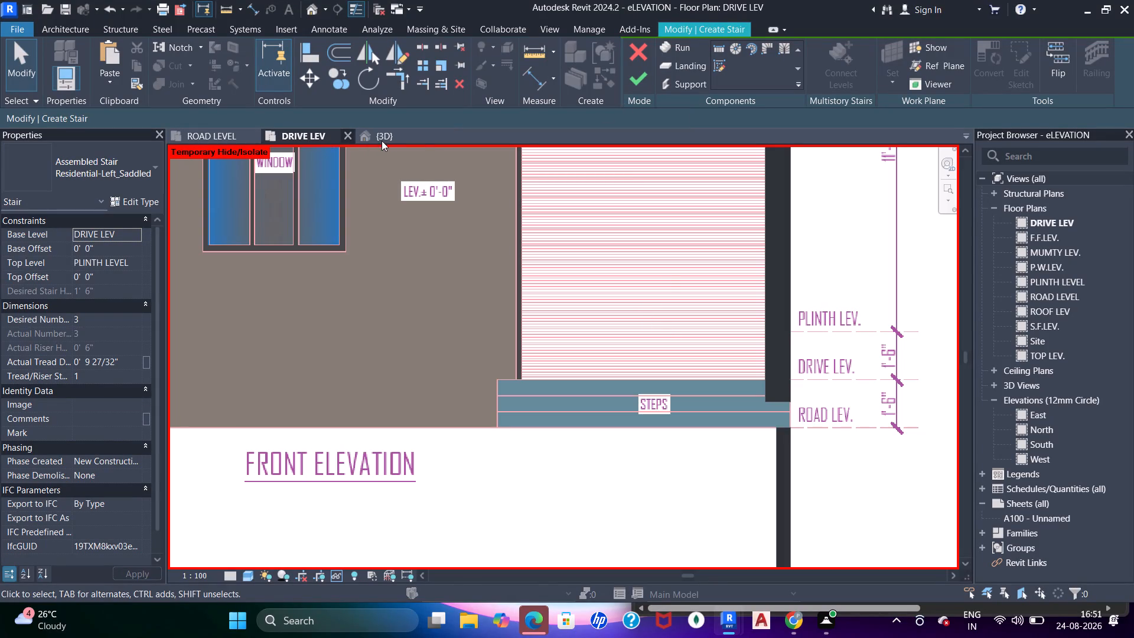
left_click(388, 139)
double_click(578, 365)
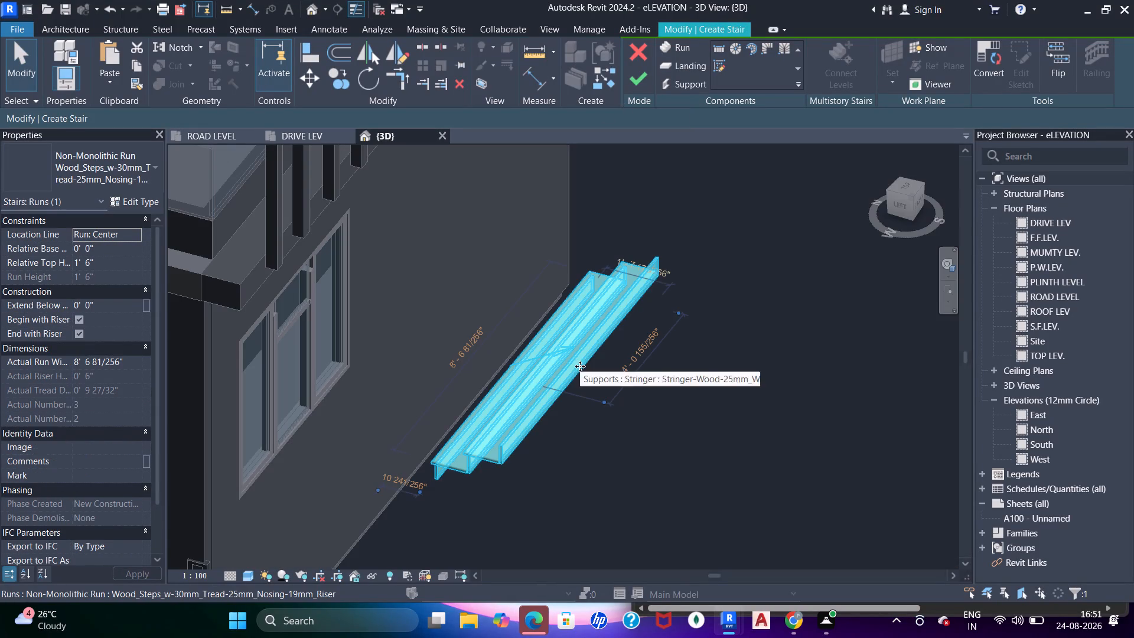
double_click(566, 357)
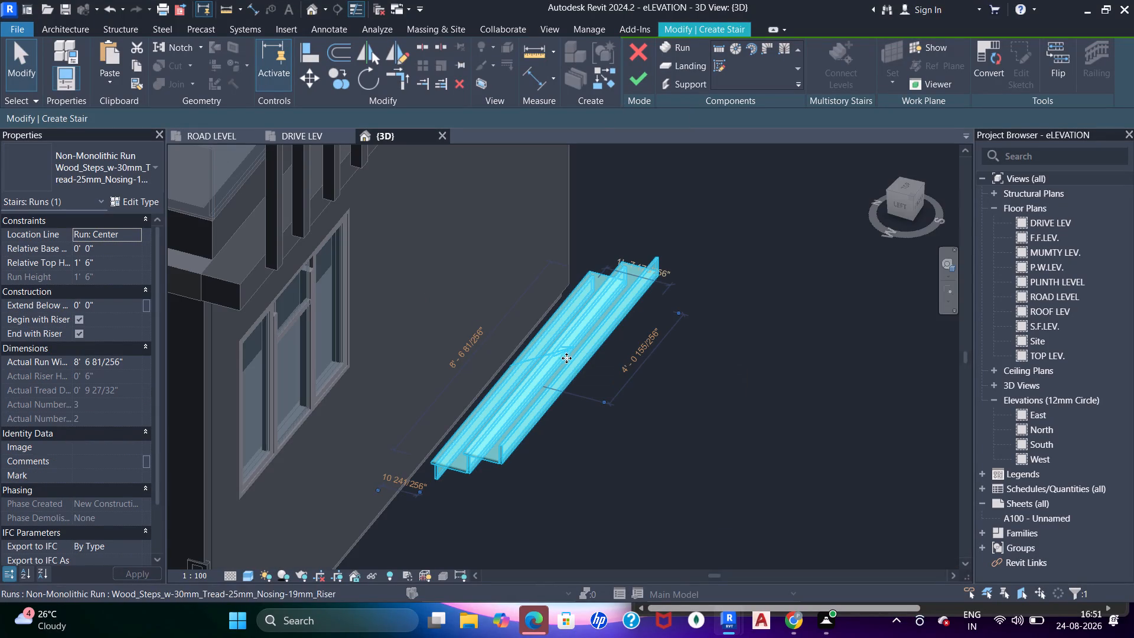
double_click(594, 304)
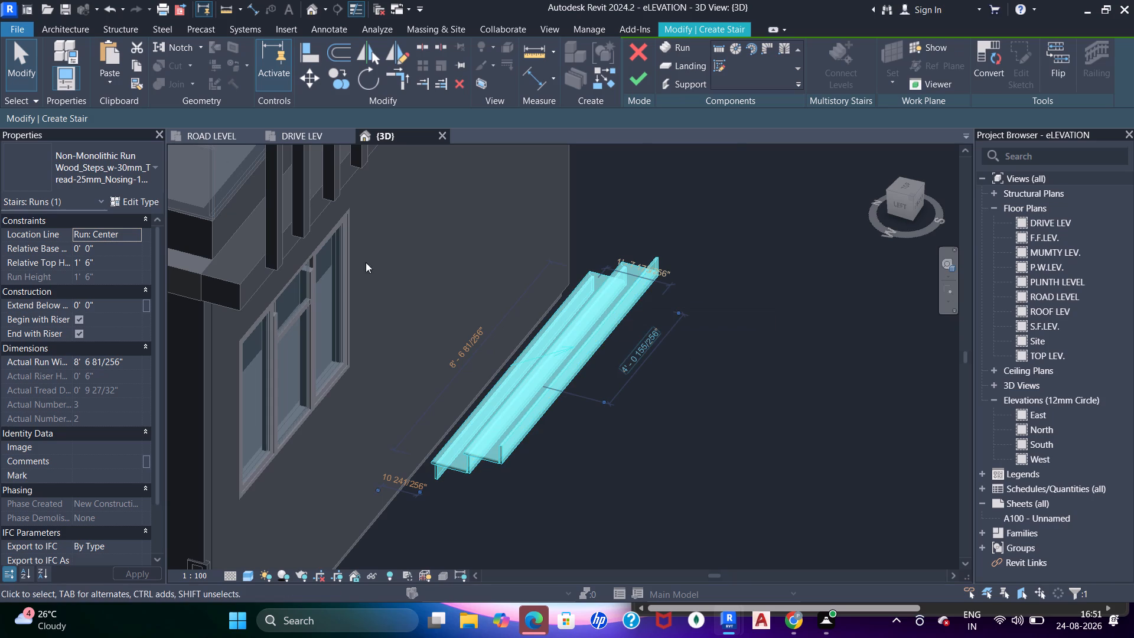
In the DRIVE LEV plan, shift the stair run outward to about 1' 0 5/8" from the front wall and check it in 3D.
left_click(315, 140)
scroll(610, 313, "down", 12)
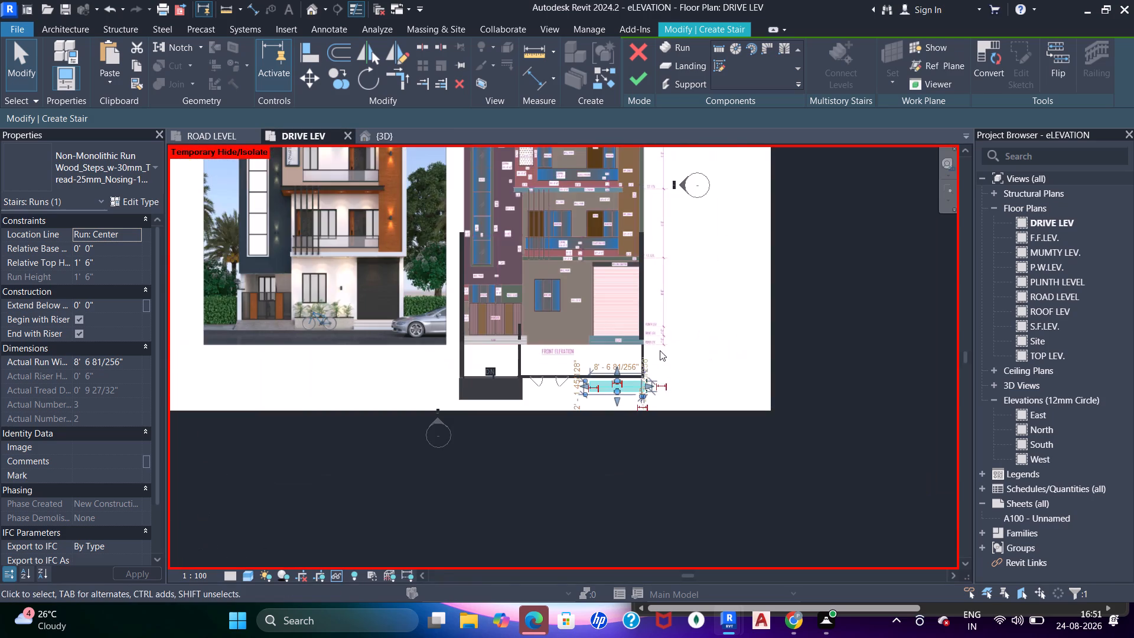
scroll(637, 393, "up", 12)
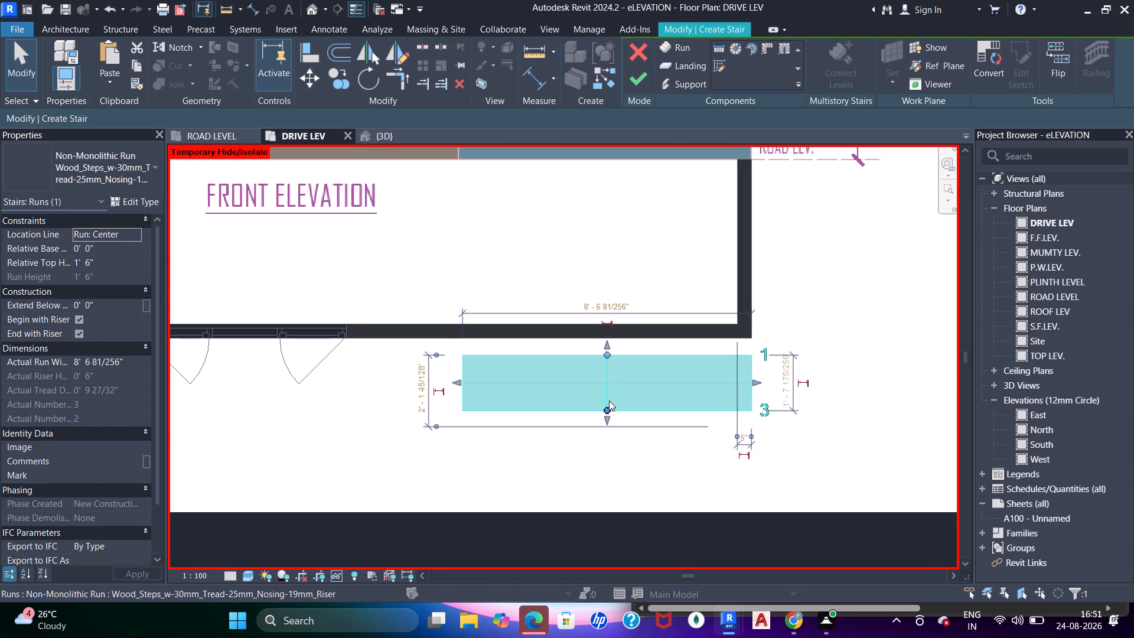
key("Escape")
left_click(615, 402)
left_click(610, 399)
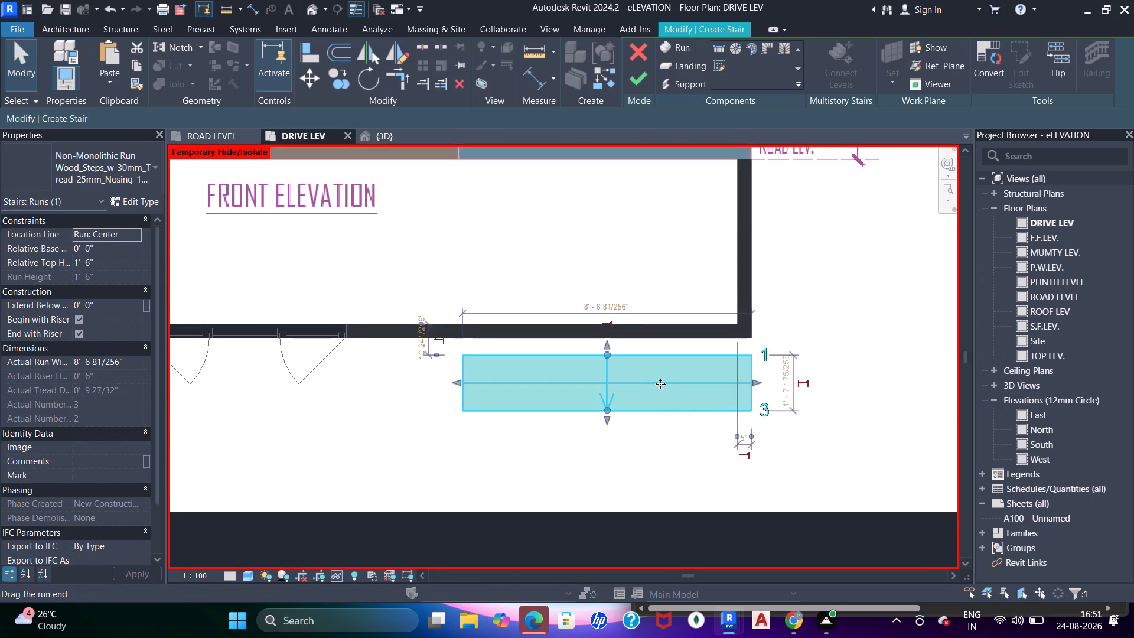
scroll(664, 392, "up", 3)
key("Escape")
left_click(589, 388)
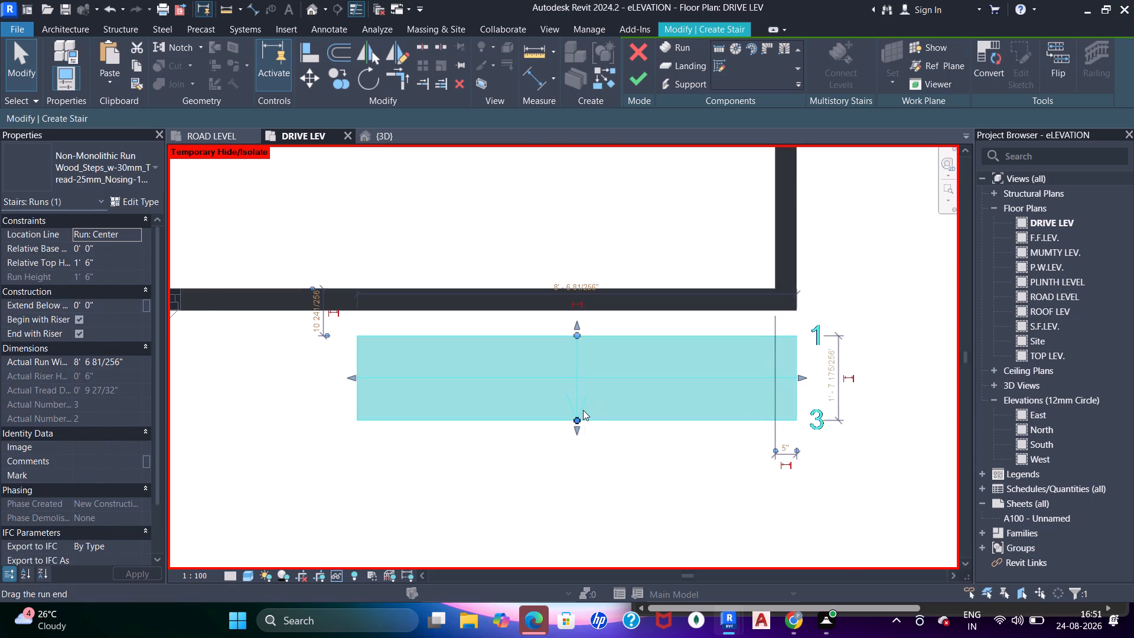
scroll(588, 406, "up", 5)
left_click(566, 450)
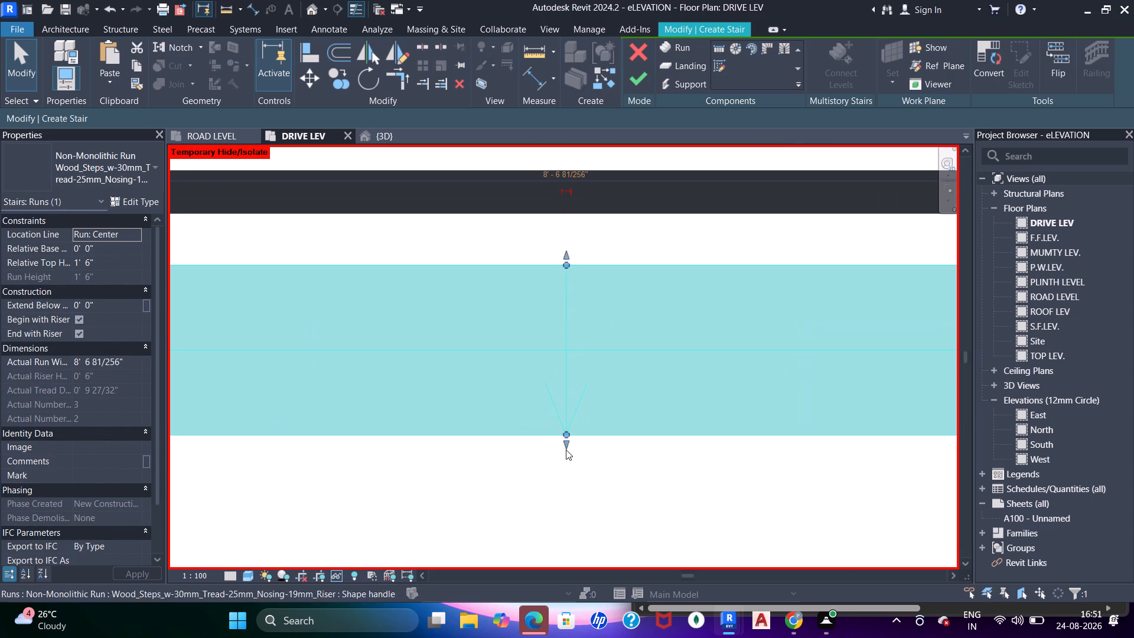
left_click(387, 139)
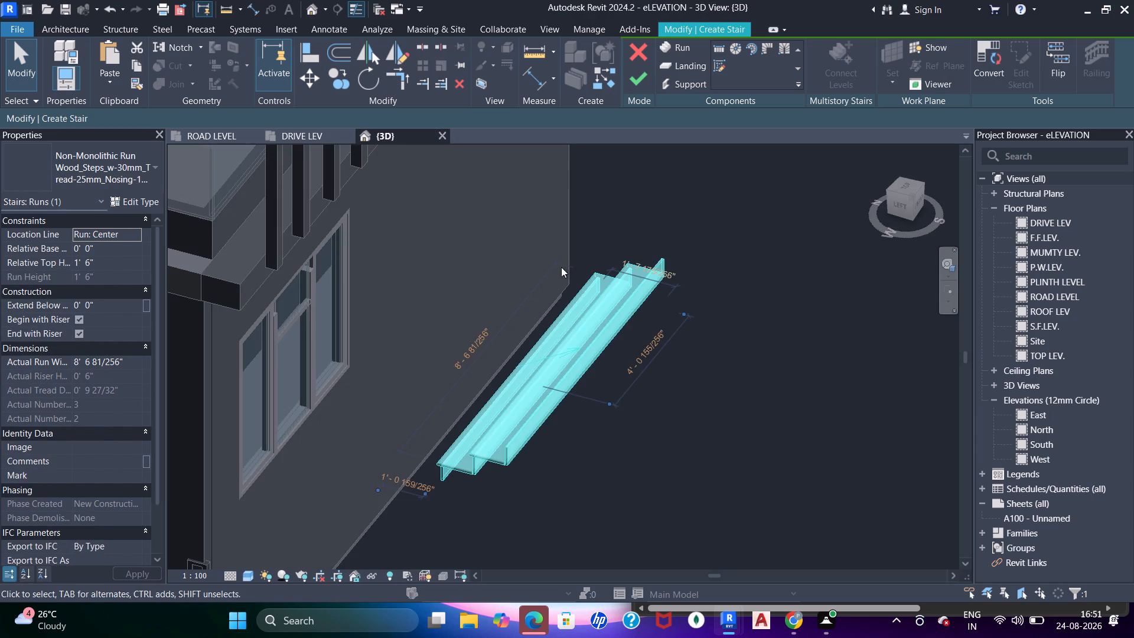
key("Escape")
middle_click_drag(607, 356, 657, 229, "shift")
left_click(571, 369)
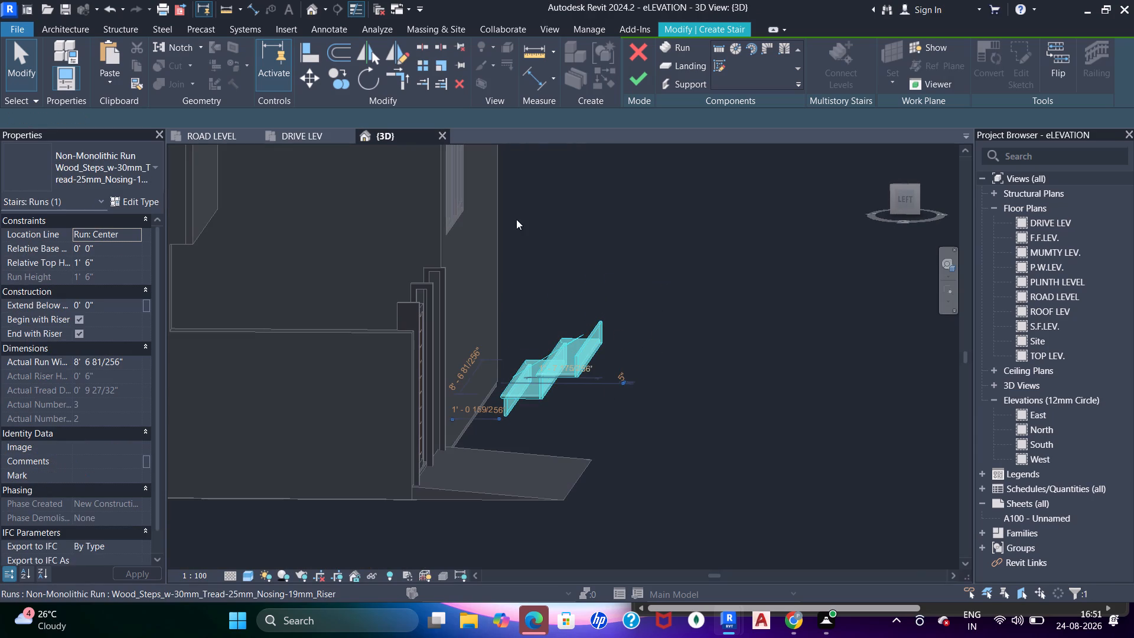
Readjust the stair run by its two ends in the DRIVE LEV plan, to about 1' 0 3/8" from the front wall.
left_click(298, 135)
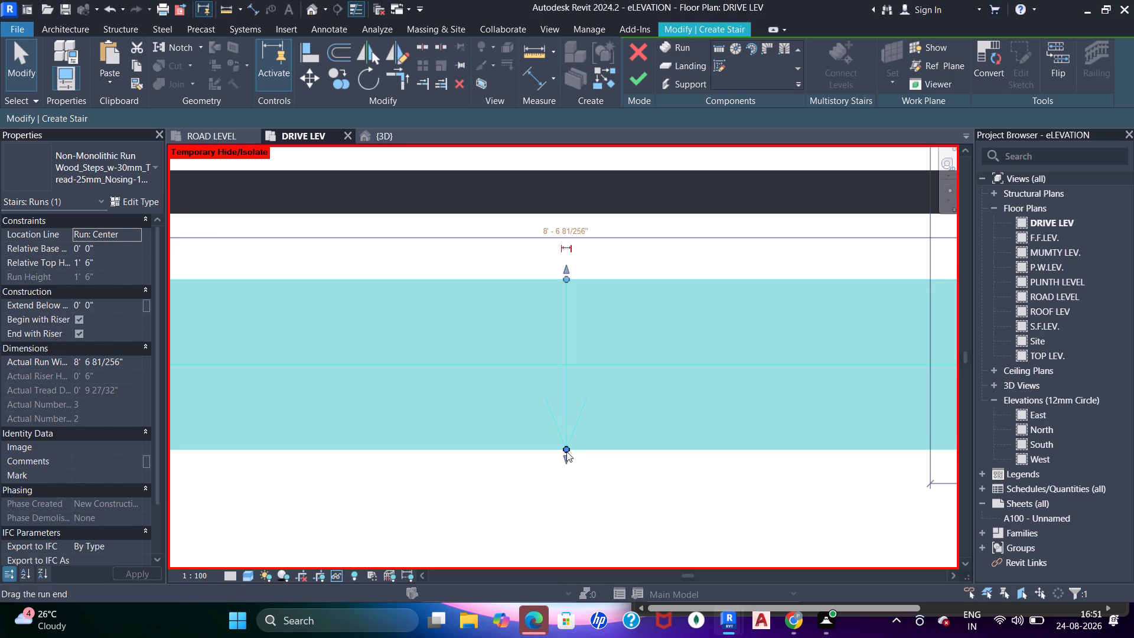
left_click(565, 460)
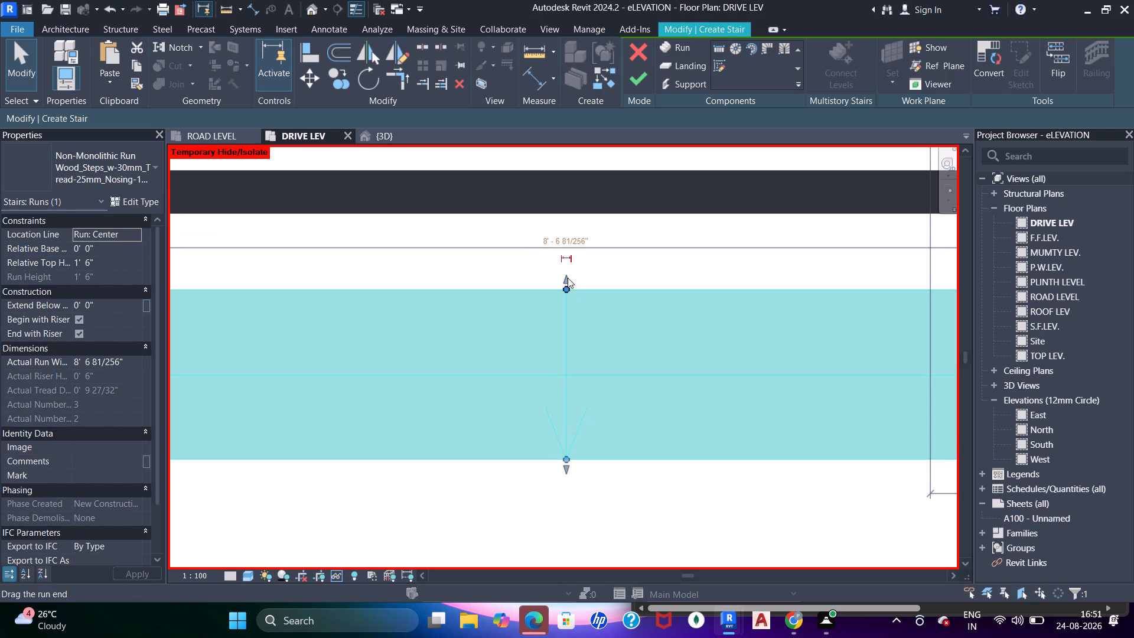
triple_click(565, 277)
scroll(565, 277, "down", 4)
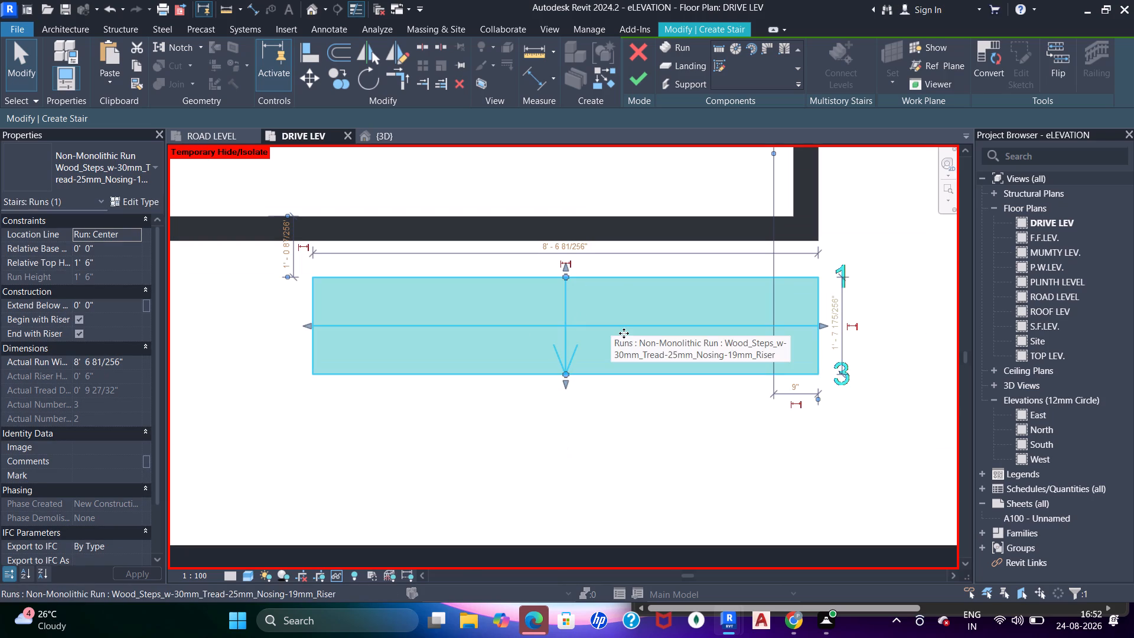
scroll(612, 352, "up", 1)
key("Escape")
left_click(597, 330)
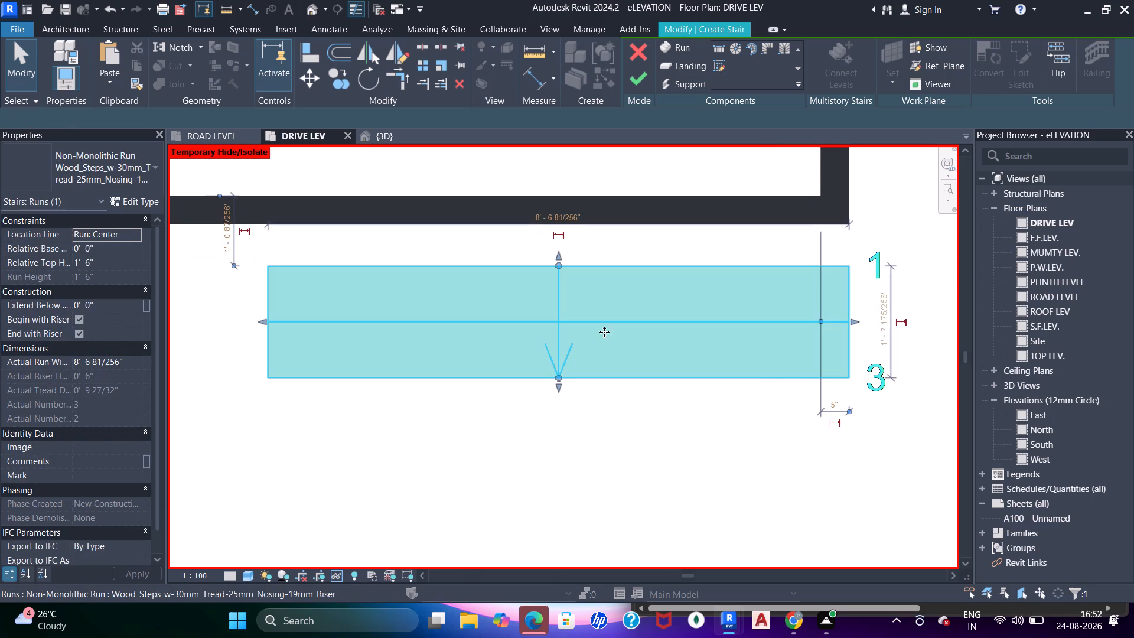
Review the stair run's instance and type properties and finish editing the entrance stair.
scroll(62, 393, "down", 5)
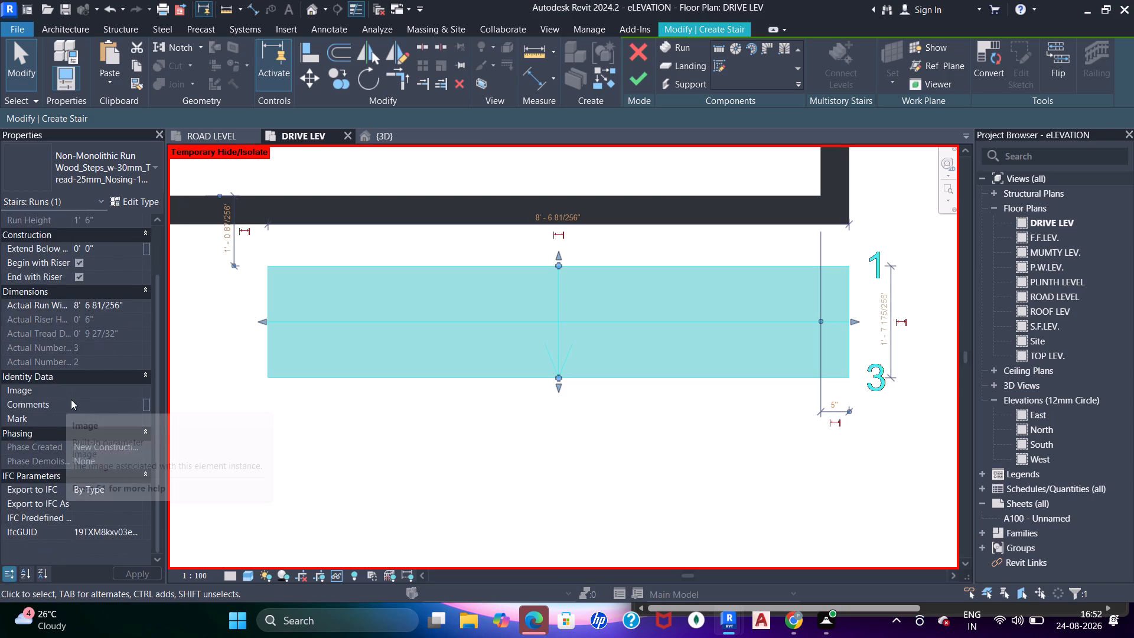
scroll(71, 399, "up", 4)
left_click(132, 205)
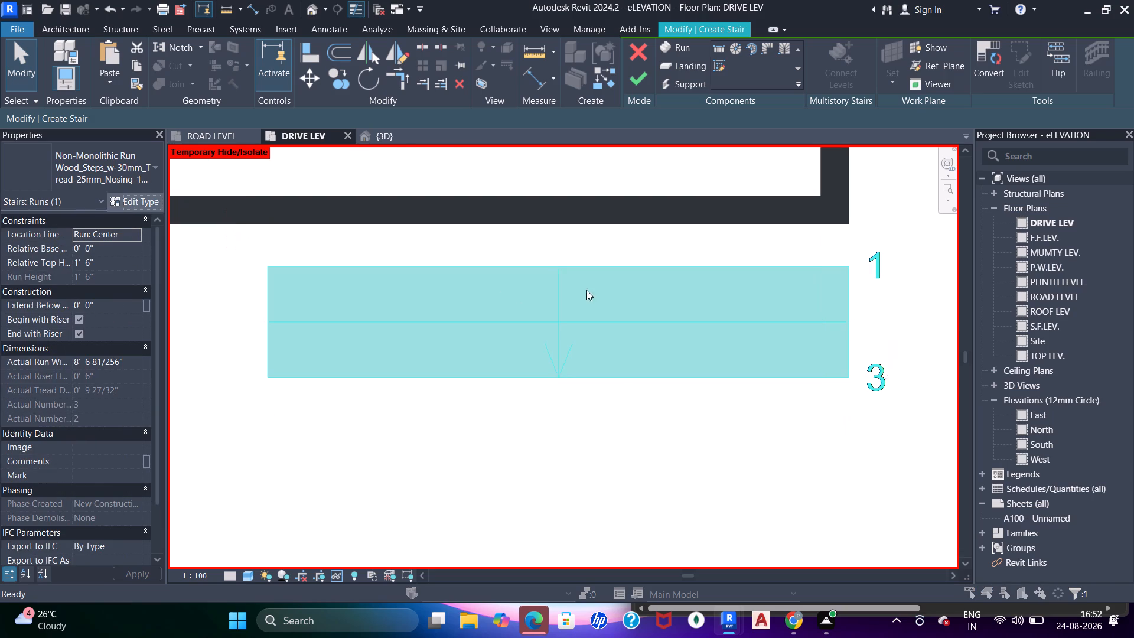
scroll(702, 331, "down", 6)
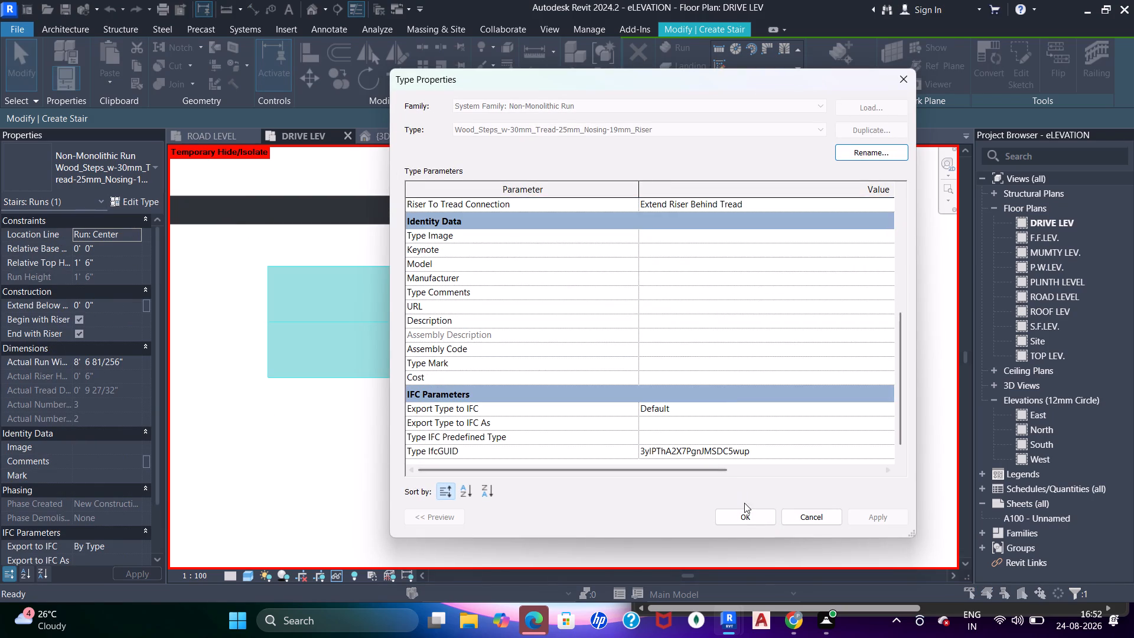
left_click(746, 517)
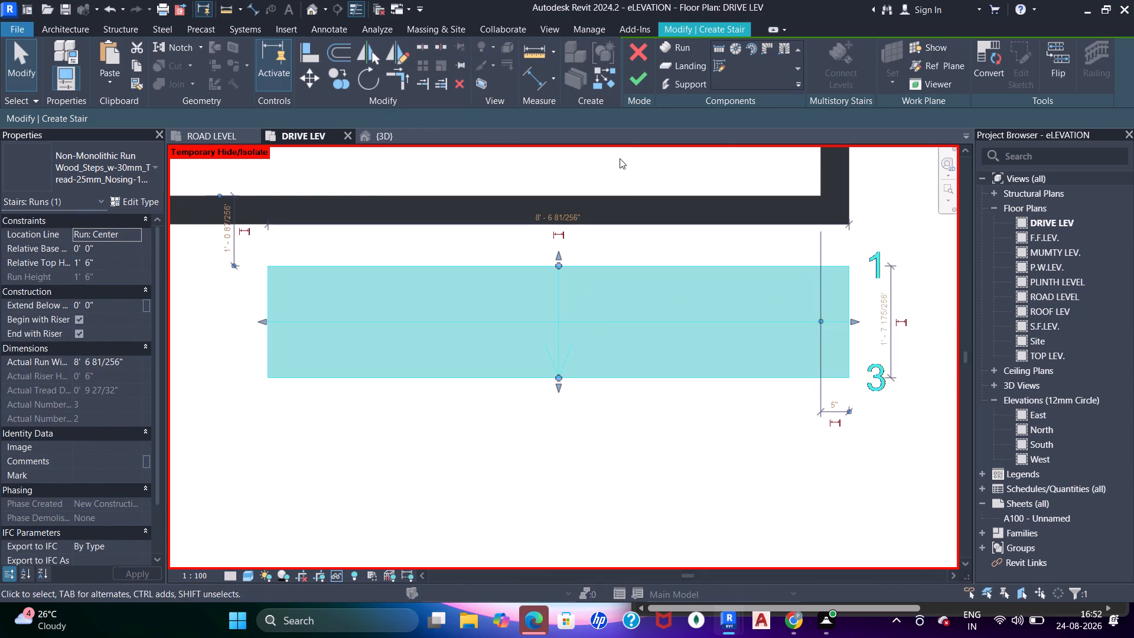
left_click(628, 77)
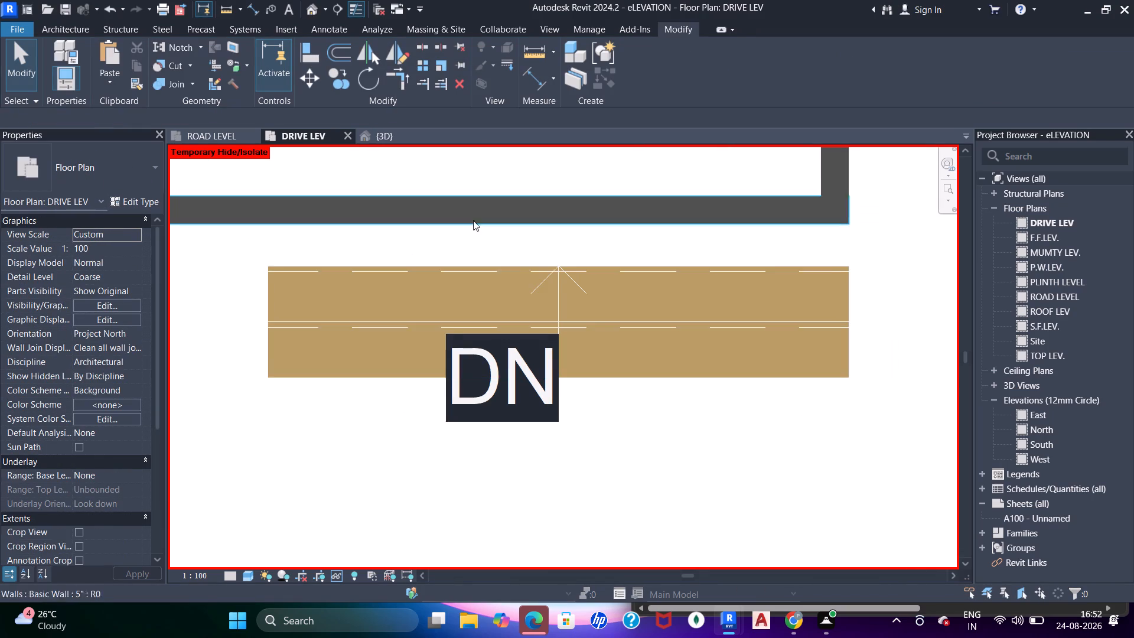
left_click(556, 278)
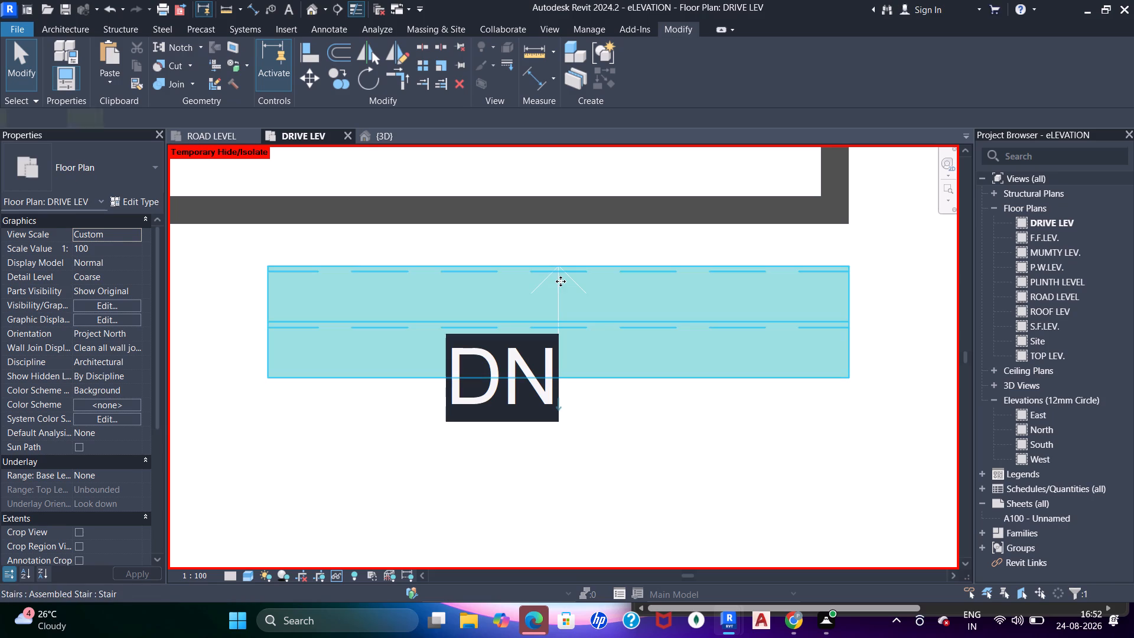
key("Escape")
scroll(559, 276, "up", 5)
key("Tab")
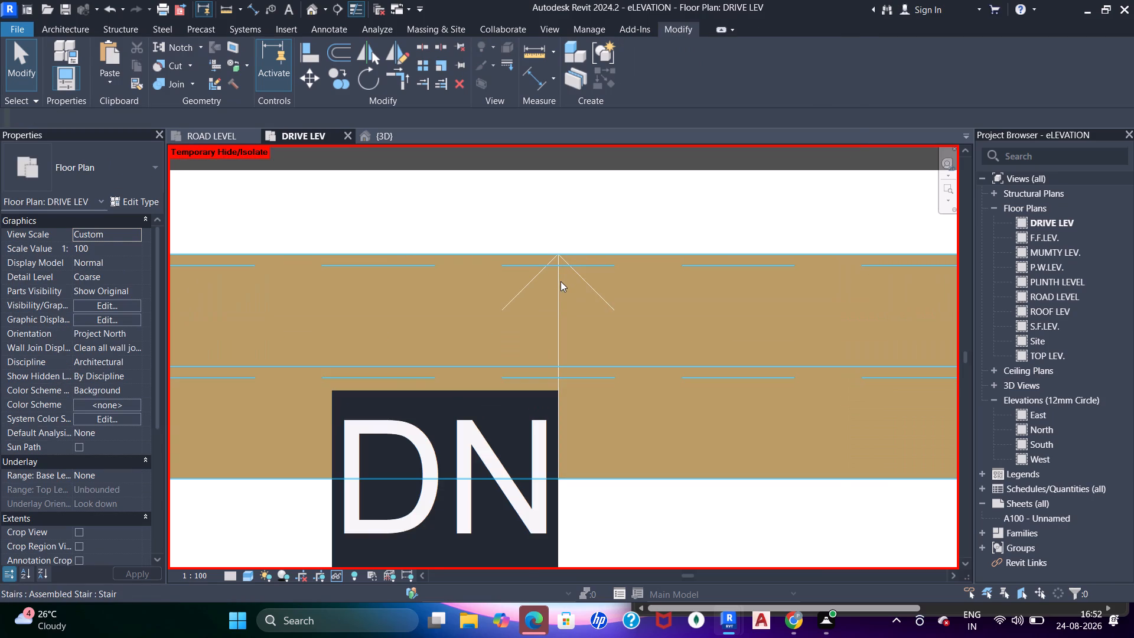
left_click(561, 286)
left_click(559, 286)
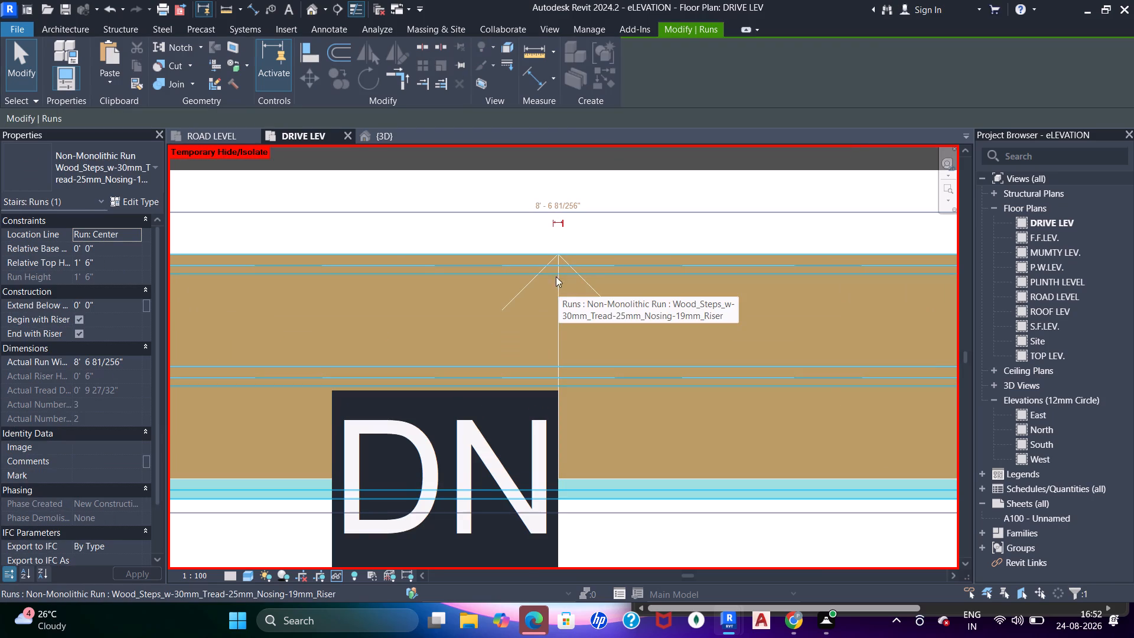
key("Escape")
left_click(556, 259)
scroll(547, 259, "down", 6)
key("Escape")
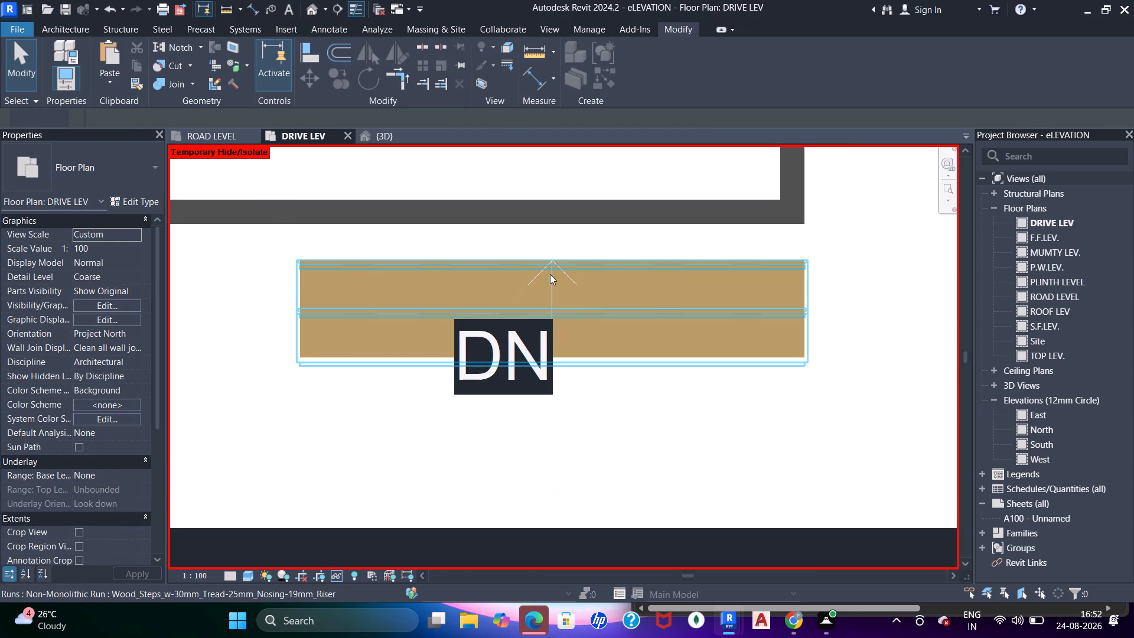
Select the entrance stair's path annotation, keep UP as its Up Text, and shift the direction arrow slightly along the stair's width.
left_click(557, 259)
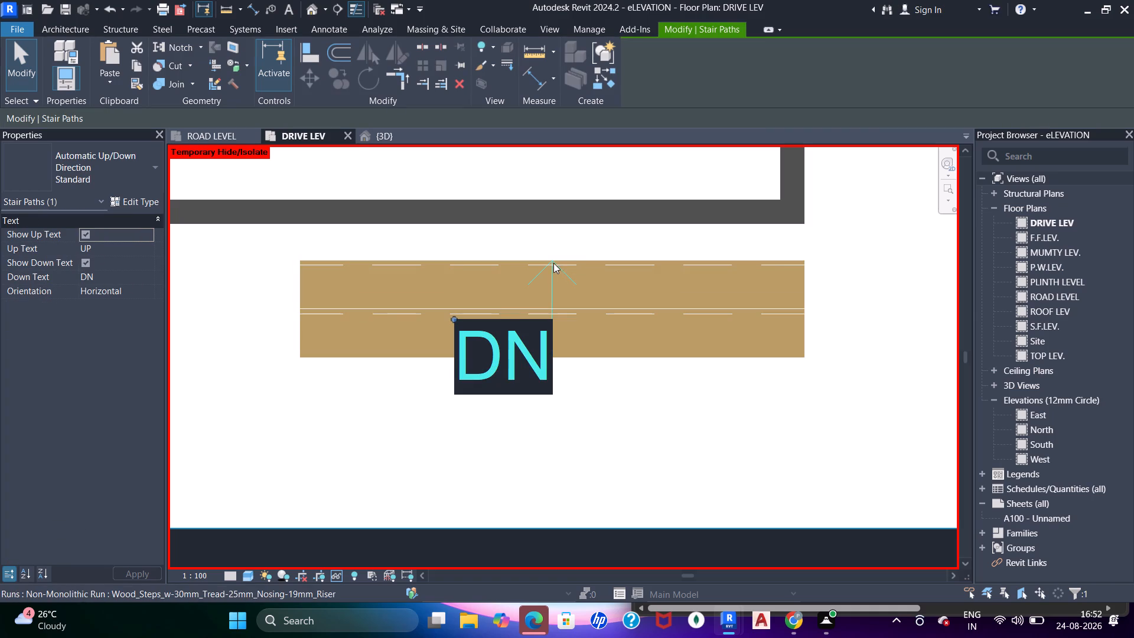
left_click(553, 263)
scroll(561, 265, "up", 4)
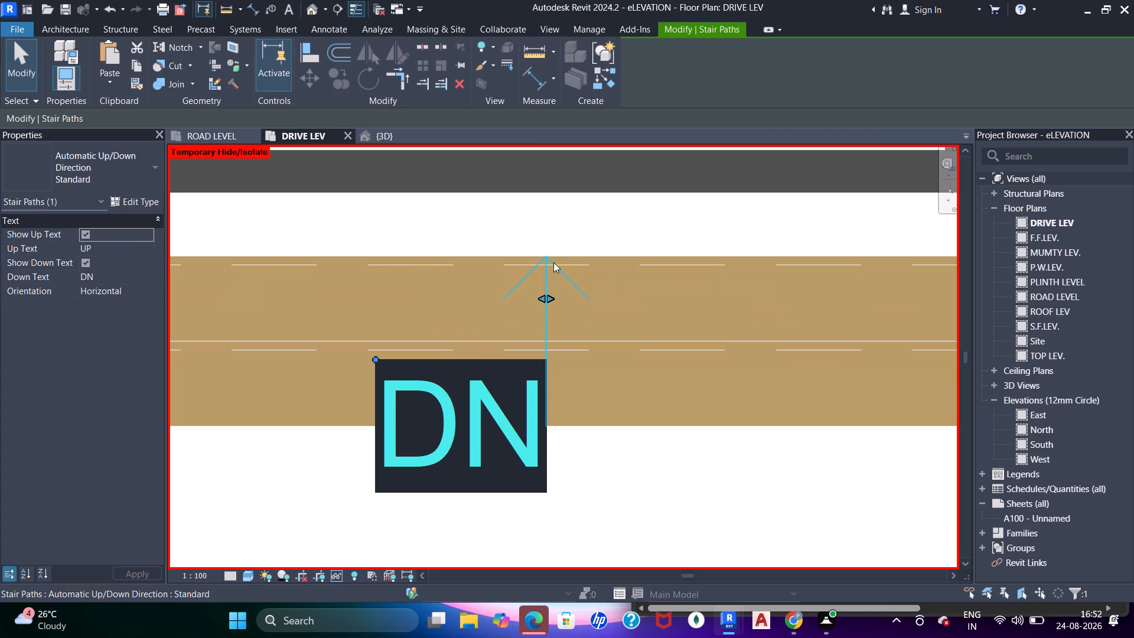
left_click(142, 253)
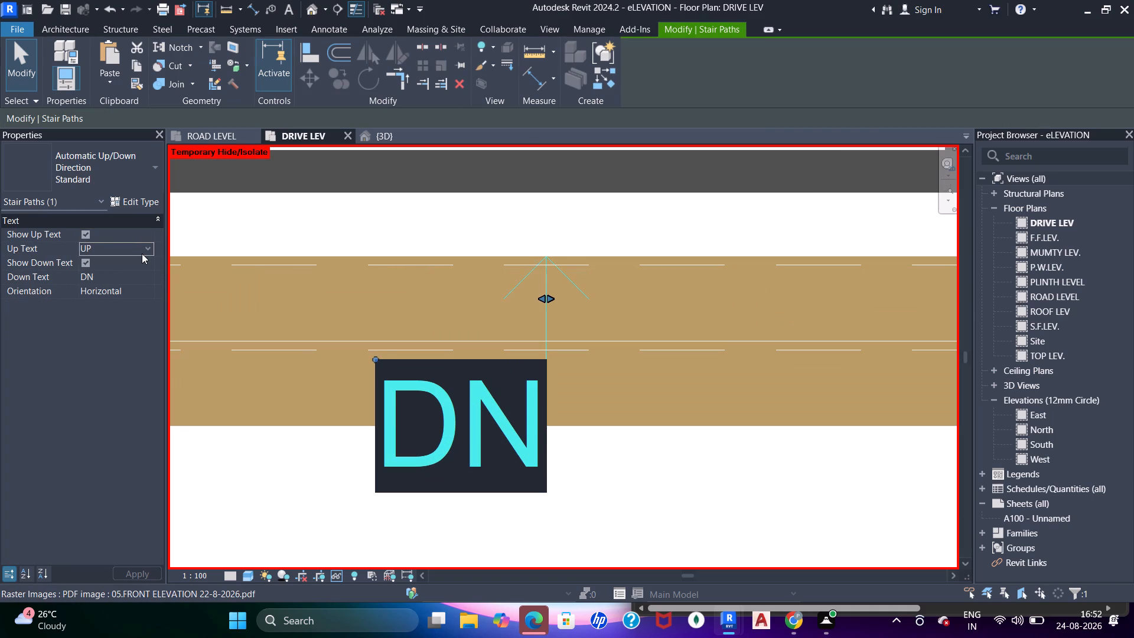
left_click(142, 251)
left_click(147, 249)
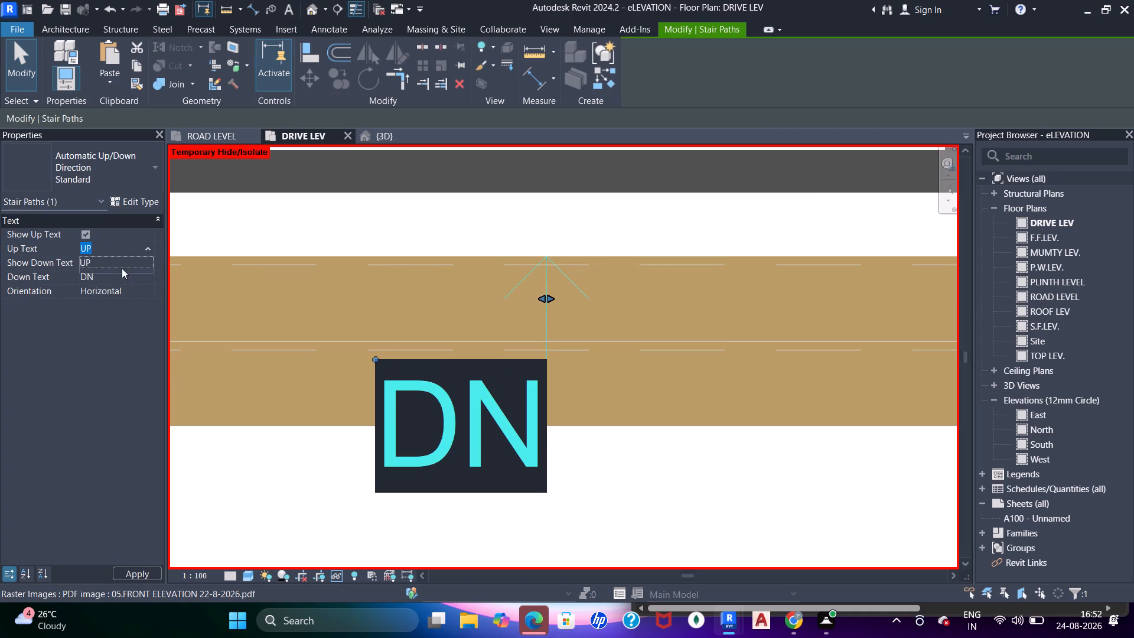
left_click(113, 270)
left_click(543, 255)
left_click_drag(549, 295, 558, 294)
left_click(558, 256)
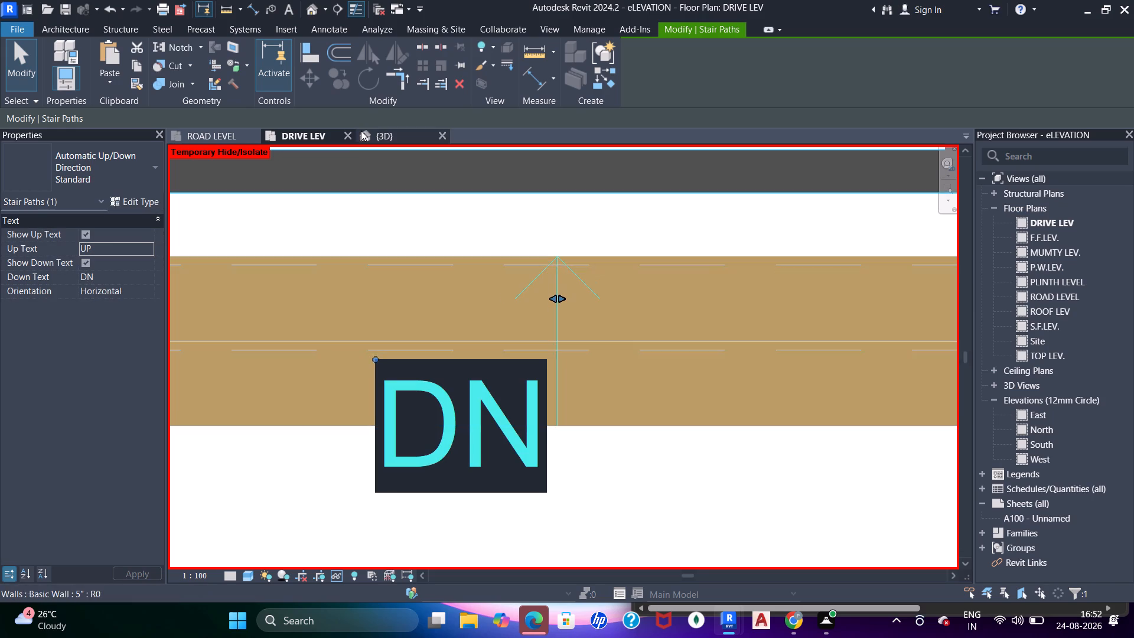
Examine the entrance stair's rise direction and position against the front wall in the 3D view.
left_click(362, 130)
key("Escape")
middle_click_drag(558, 375, 535, 450)
scroll(609, 382, "down", 4)
middle_click_drag(576, 412, 491, 292, "shift")
left_click(530, 364)
middle_click_drag(505, 382, 519, 446, "shift")
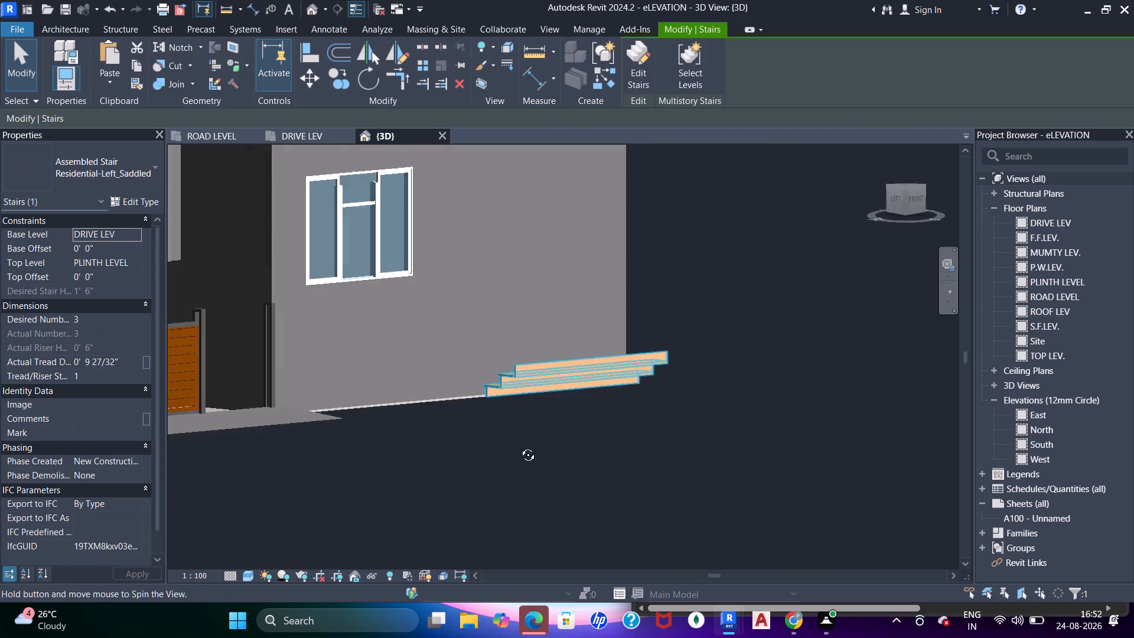
middle_click_drag(519, 446, 519, 447, "shift")
scroll(543, 423, "up", 3)
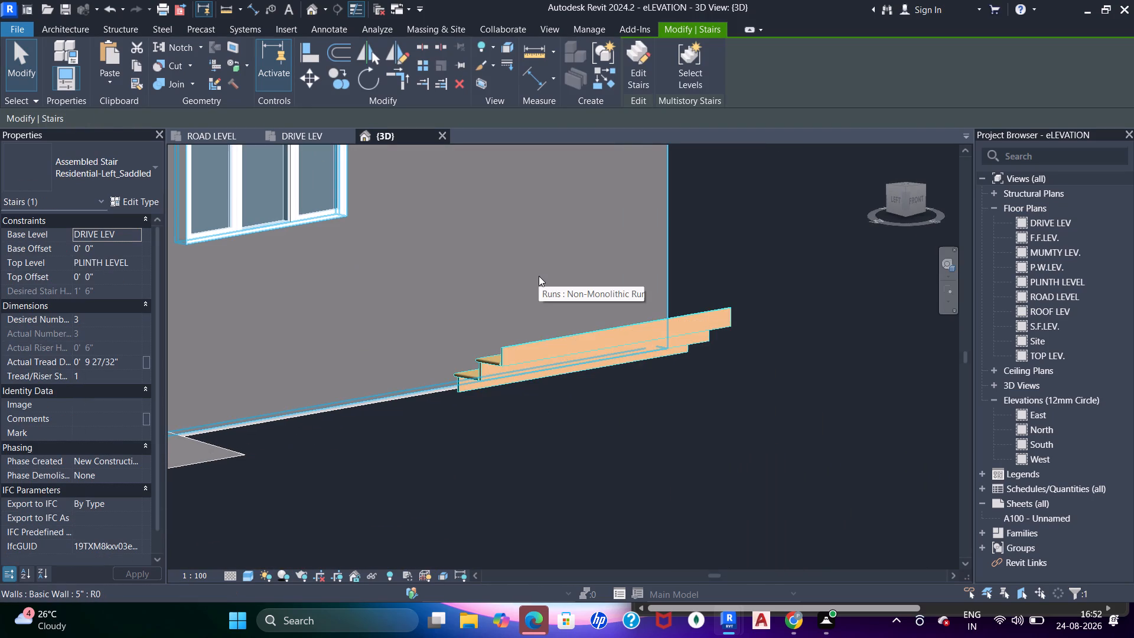
Open the entrance stair for editing, review its run's Location Line options and type properties, and finish editing.
left_click(608, 343)
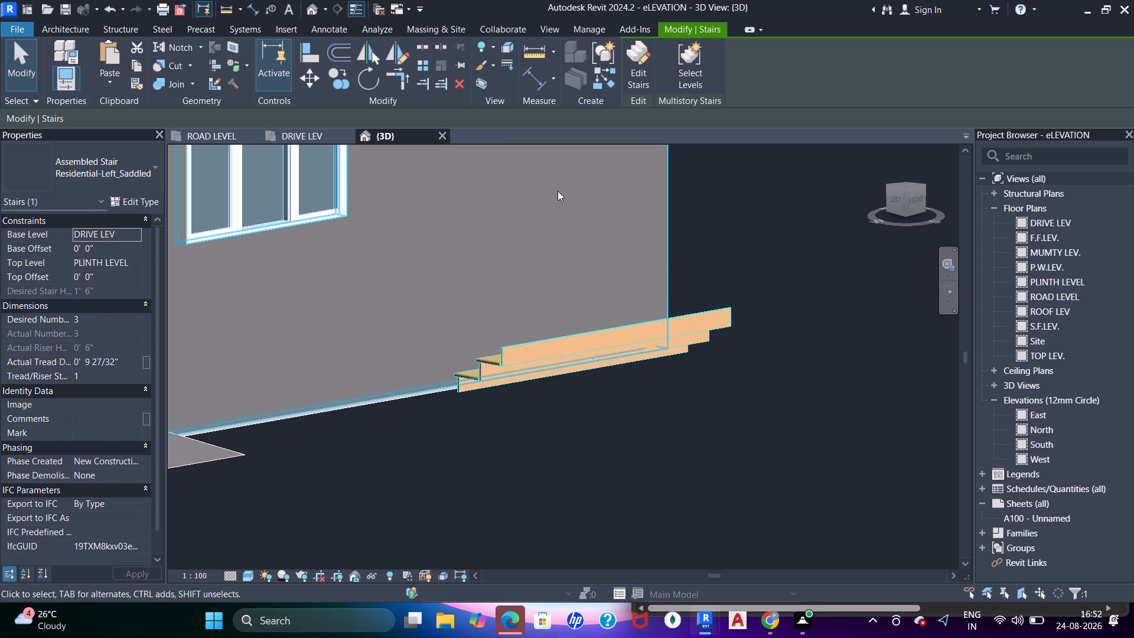
left_click(640, 66)
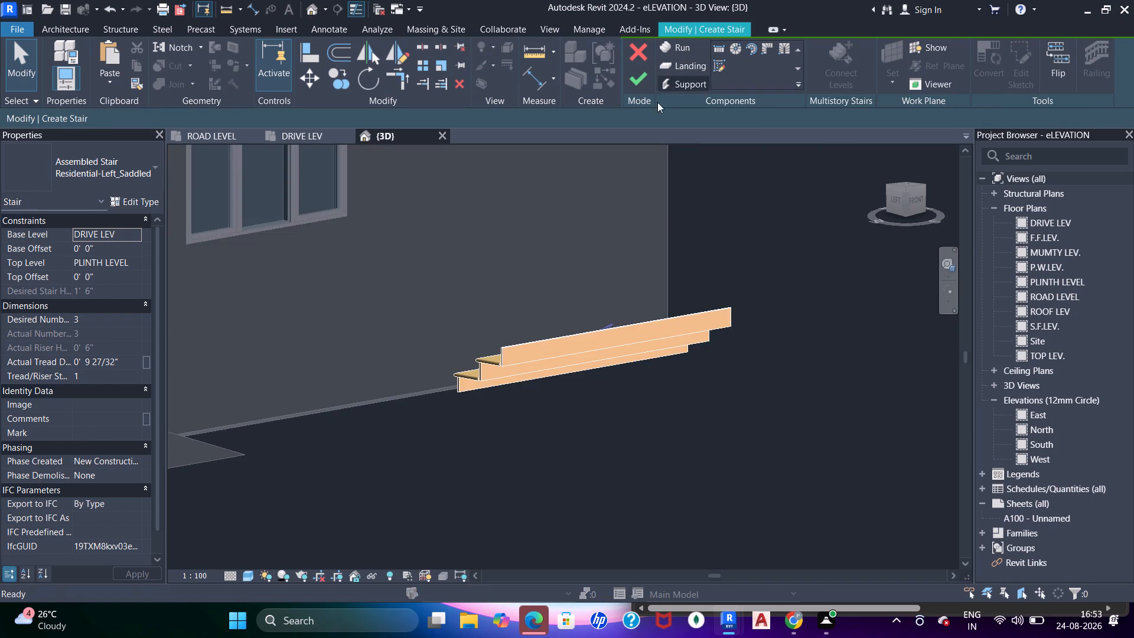
left_click(615, 325)
middle_click_drag(607, 336, 632, 451, "shift")
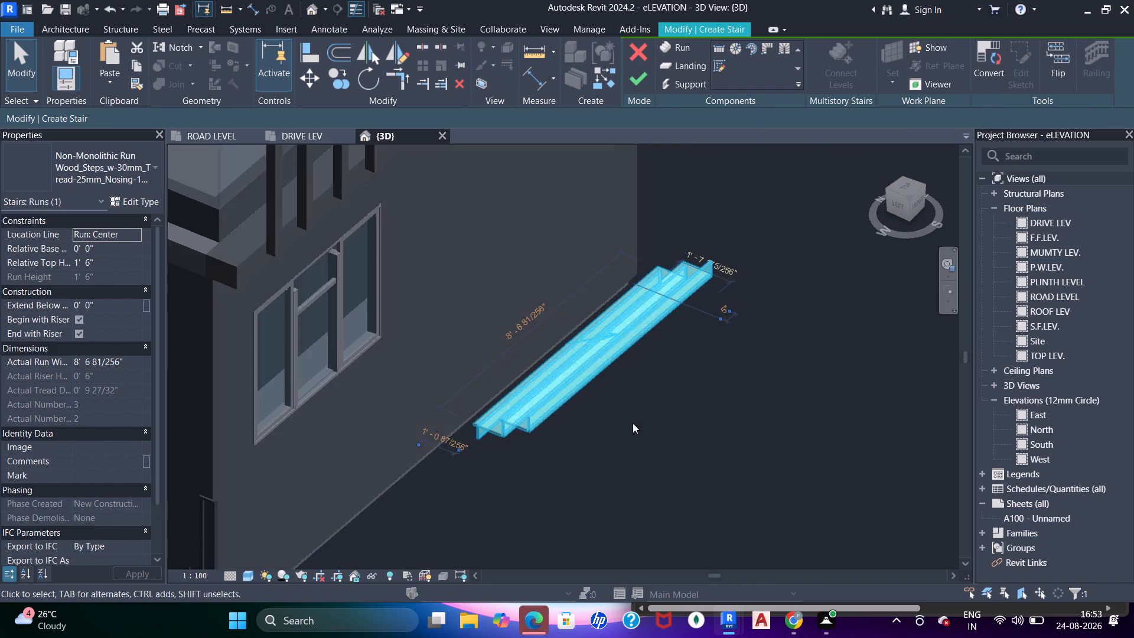
left_click(615, 334)
left_click(615, 337)
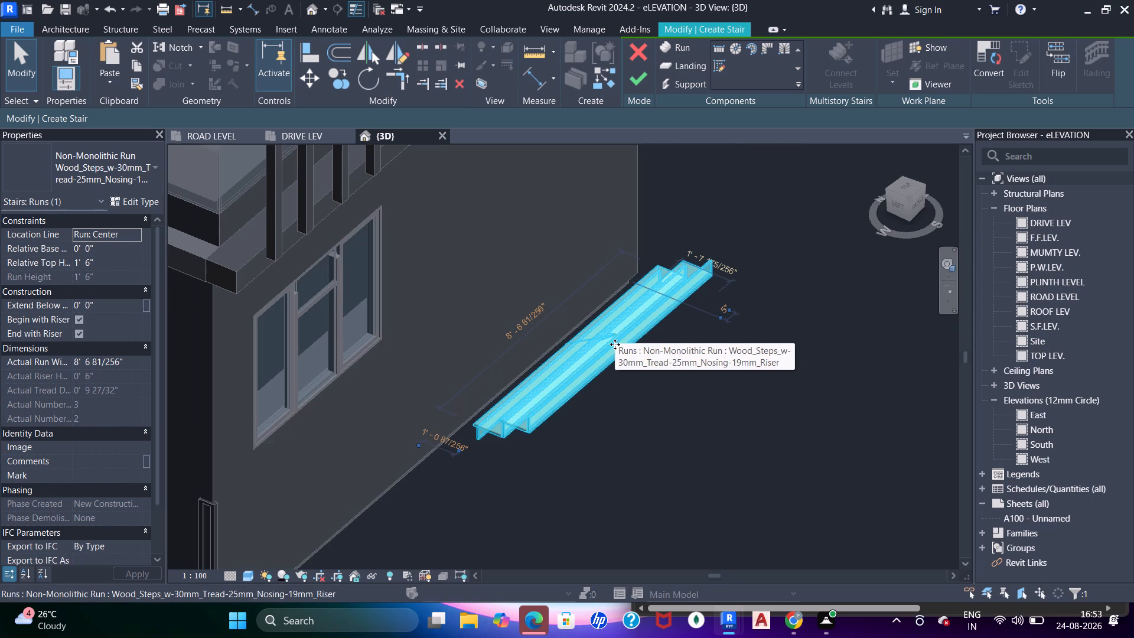
scroll(612, 347, "up", 5)
left_click(605, 325)
left_click(607, 318)
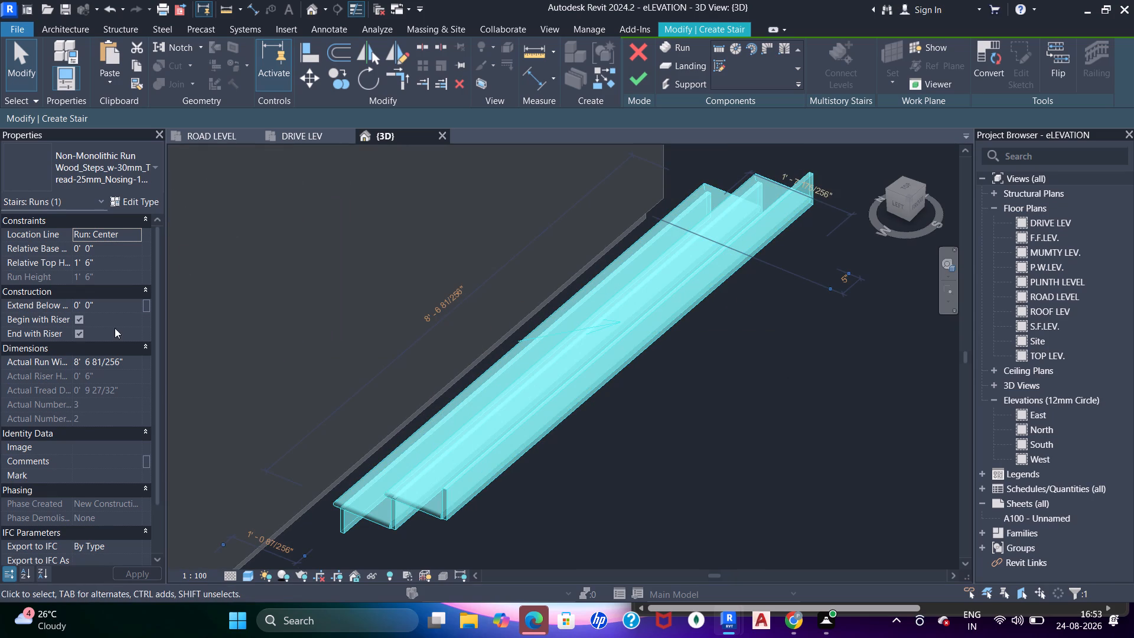
left_click(601, 372)
left_click(602, 365)
double_click(611, 359)
double_click(627, 351)
scroll(549, 301, "down", 5)
scroll(96, 348, "down", 8)
scroll(106, 374, "up", 6)
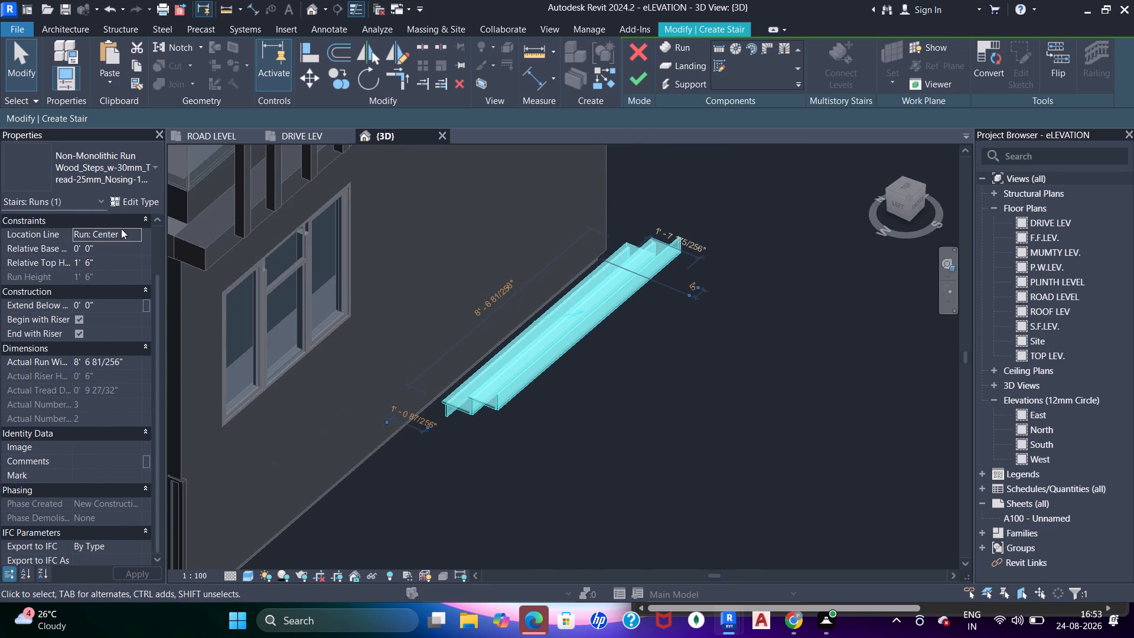
left_click(113, 243)
left_click(125, 236)
left_click(135, 233)
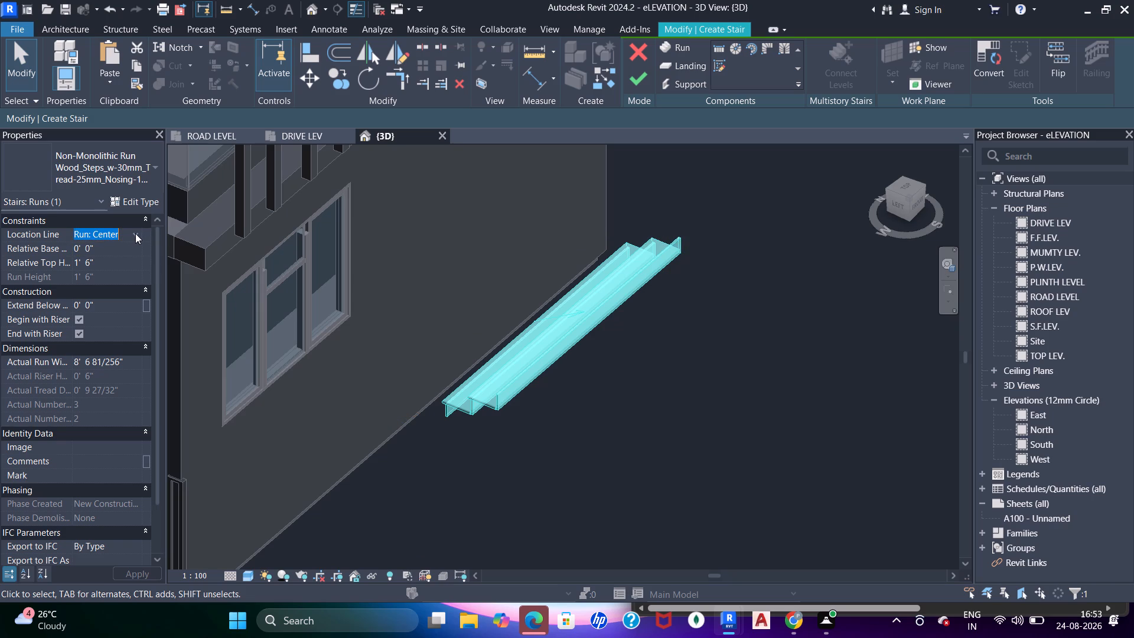
left_click(135, 233)
left_click(135, 204)
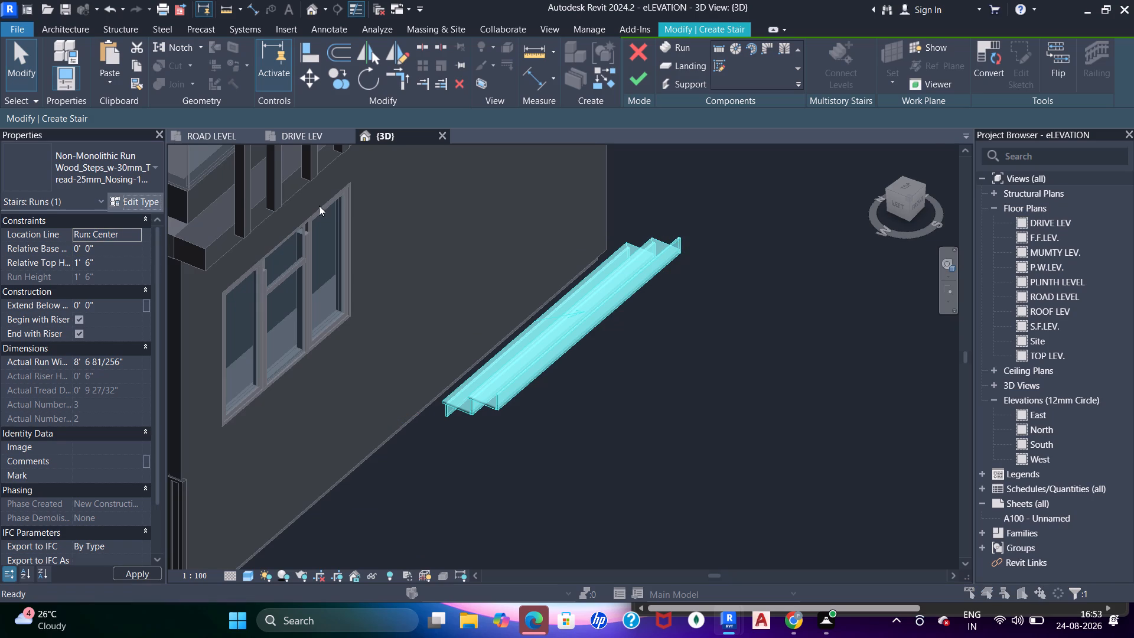
scroll(709, 345, "down", 6)
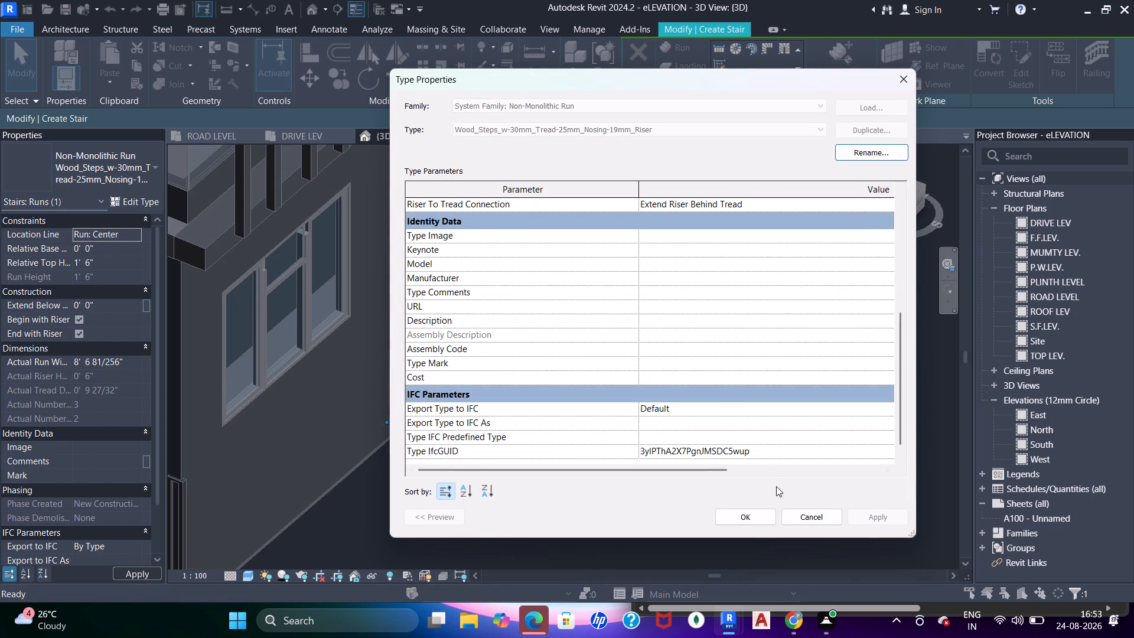
left_click(750, 521)
left_click(640, 83)
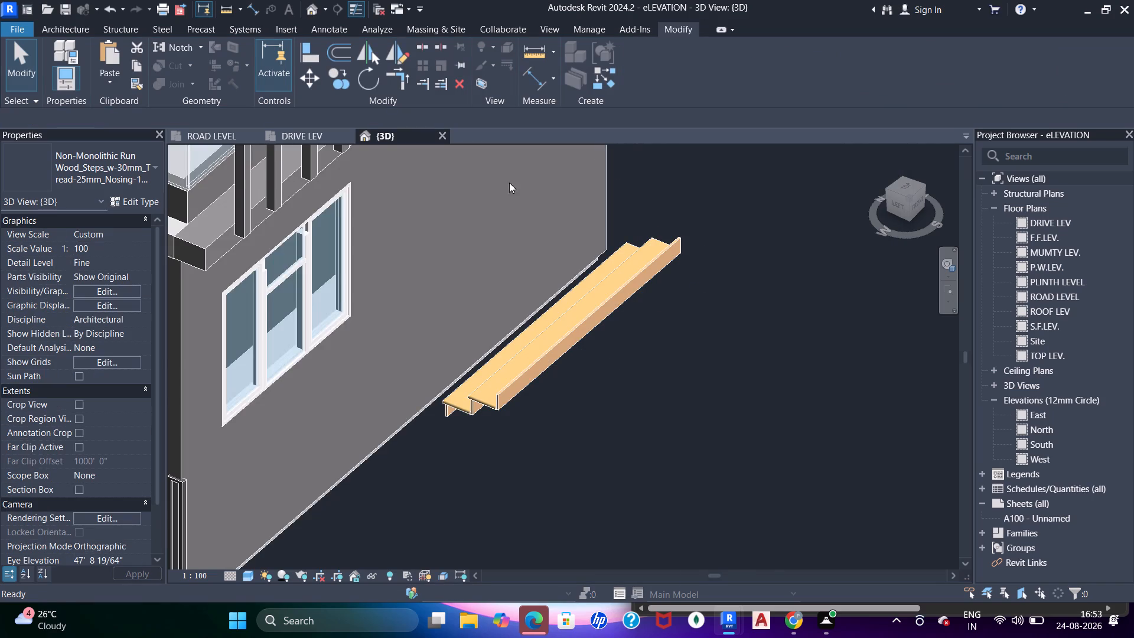
Reopen the entrance stair for editing in the 3D view and try the Create Sketch tool on its run.
left_click(540, 322)
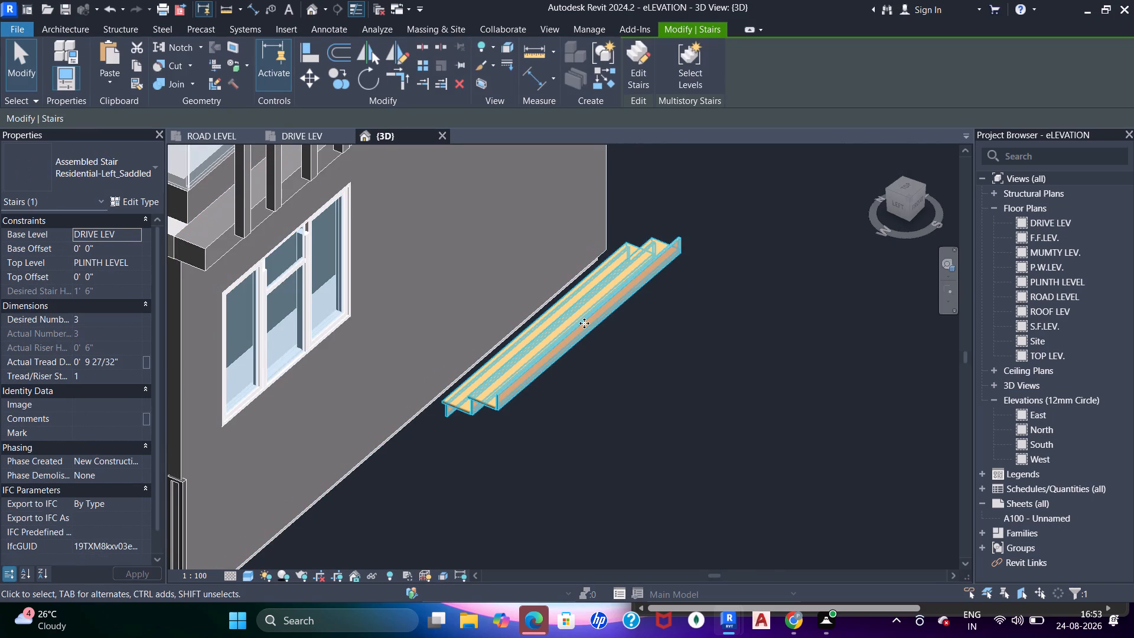
left_click(584, 323)
left_click(588, 318)
double_click(591, 311)
left_click(589, 304)
left_click_drag(588, 302, 583, 302)
left_click(584, 302)
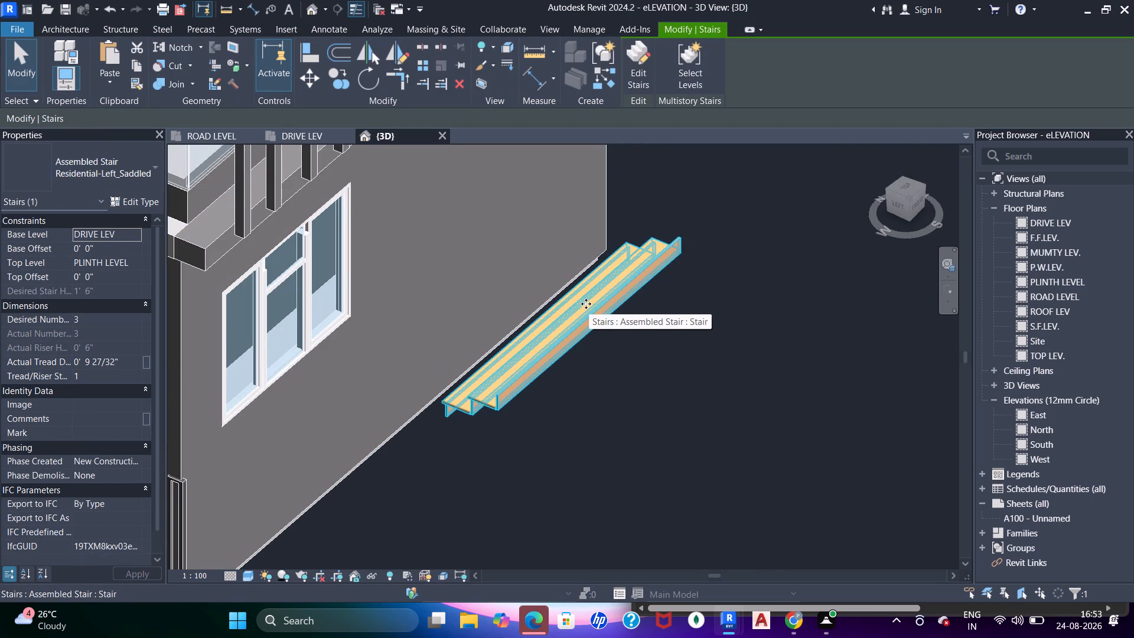
left_click(587, 305)
left_click(651, 64)
triple_click(608, 289)
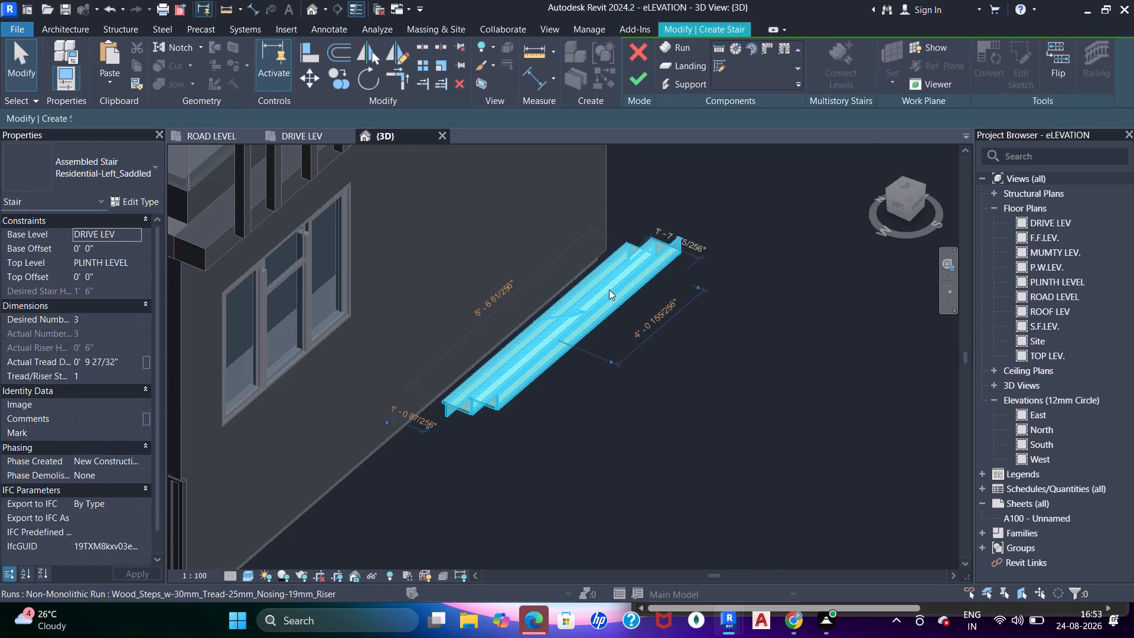
triple_click(610, 290)
triple_click(610, 290)
left_click(610, 290)
left_click(598, 295)
double_click(610, 295)
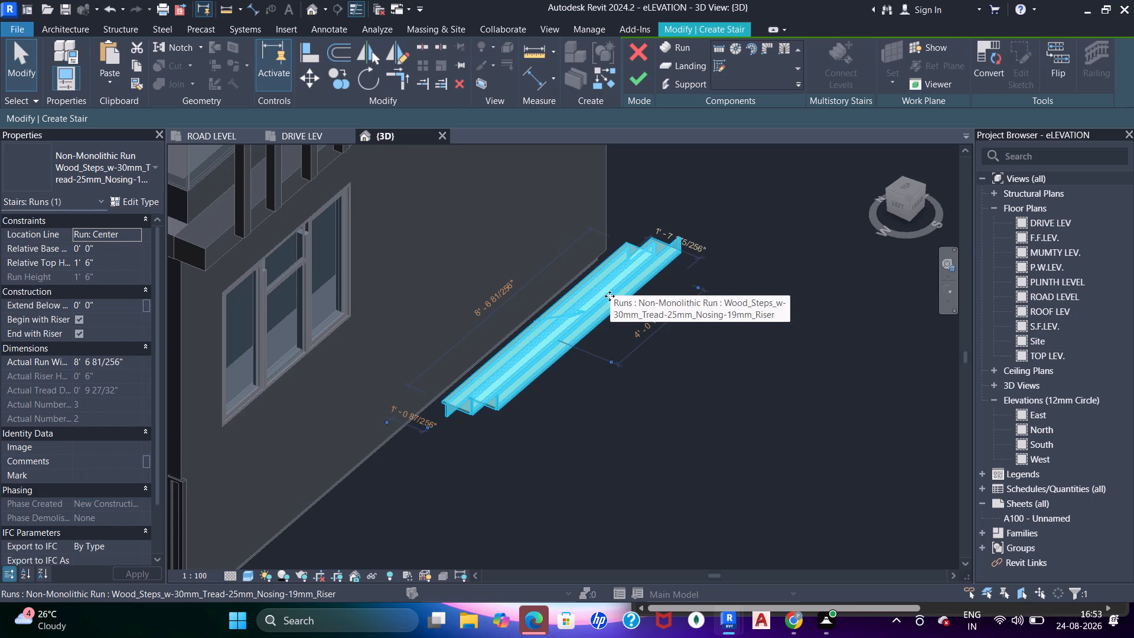
double_click(613, 293)
left_click(626, 289)
left_click(721, 67)
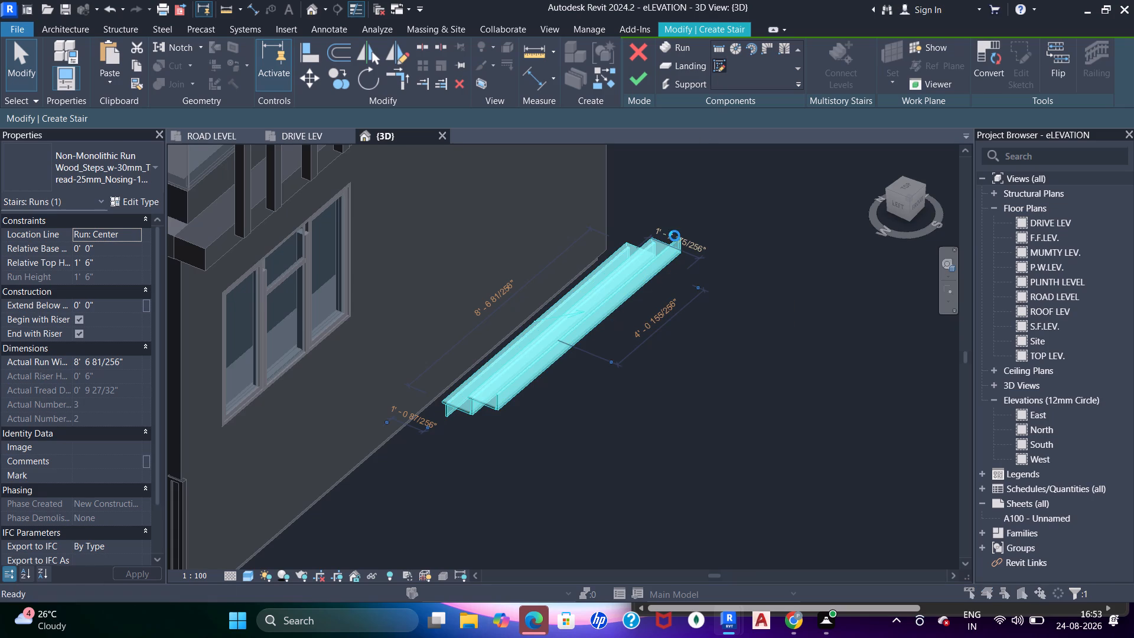
left_click(674, 194)
double_click(591, 289)
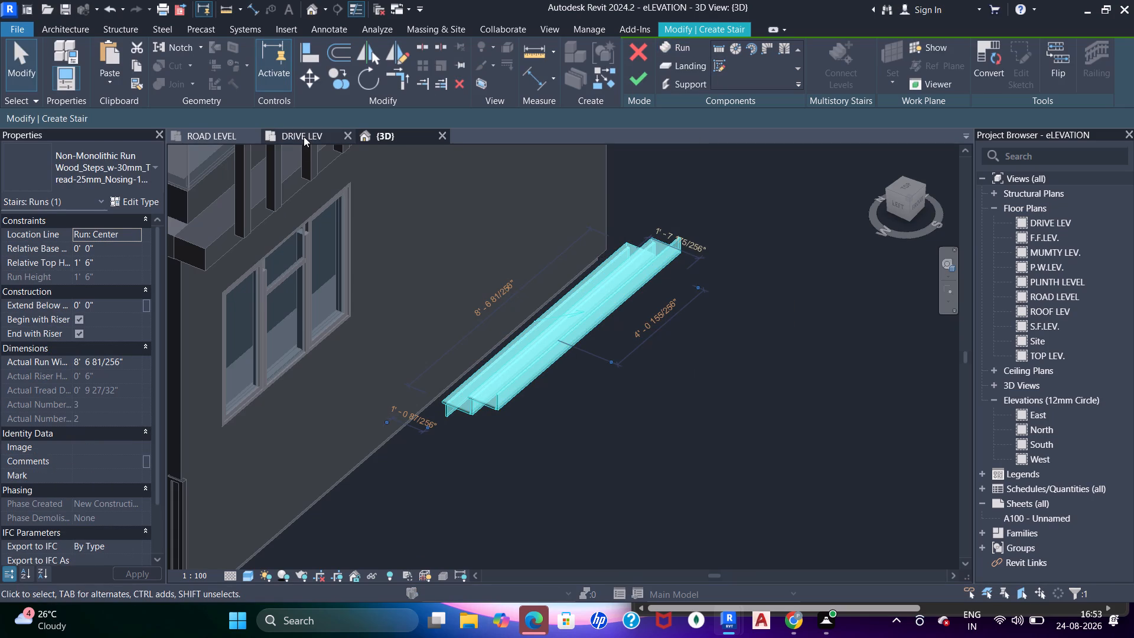
Delete the stair's existing run in the DRIVE LEV plan.
left_click(304, 136)
scroll(611, 313, "down", 4)
triple_click(599, 312)
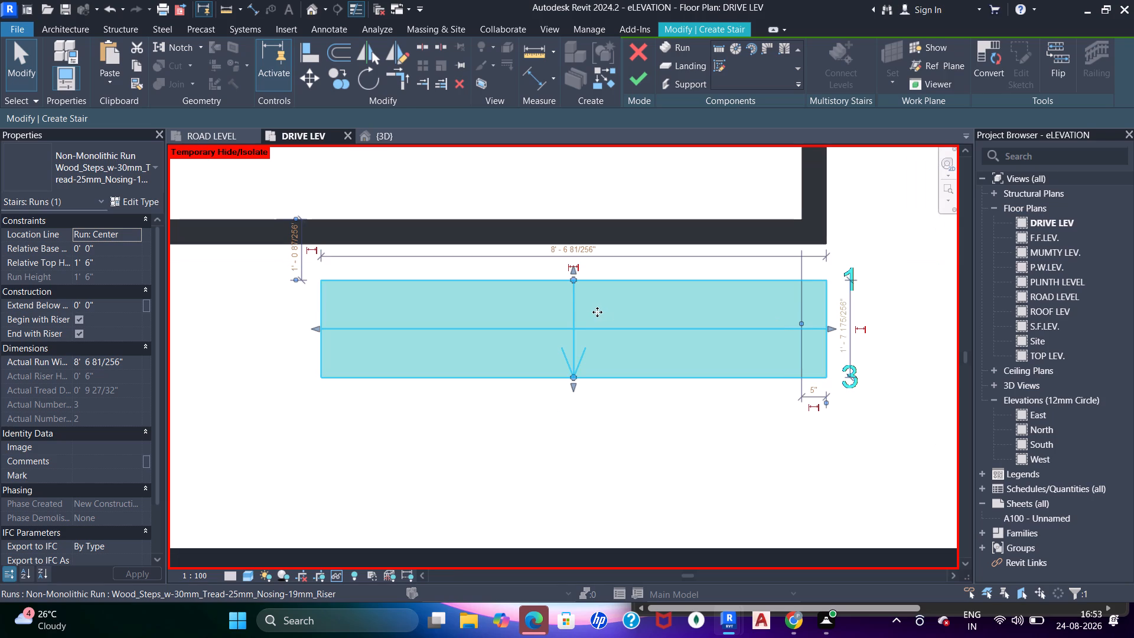
left_click(597, 312)
scroll(789, 329, "up", 3)
key("Escape")
left_click_drag(593, 307, 600, 305)
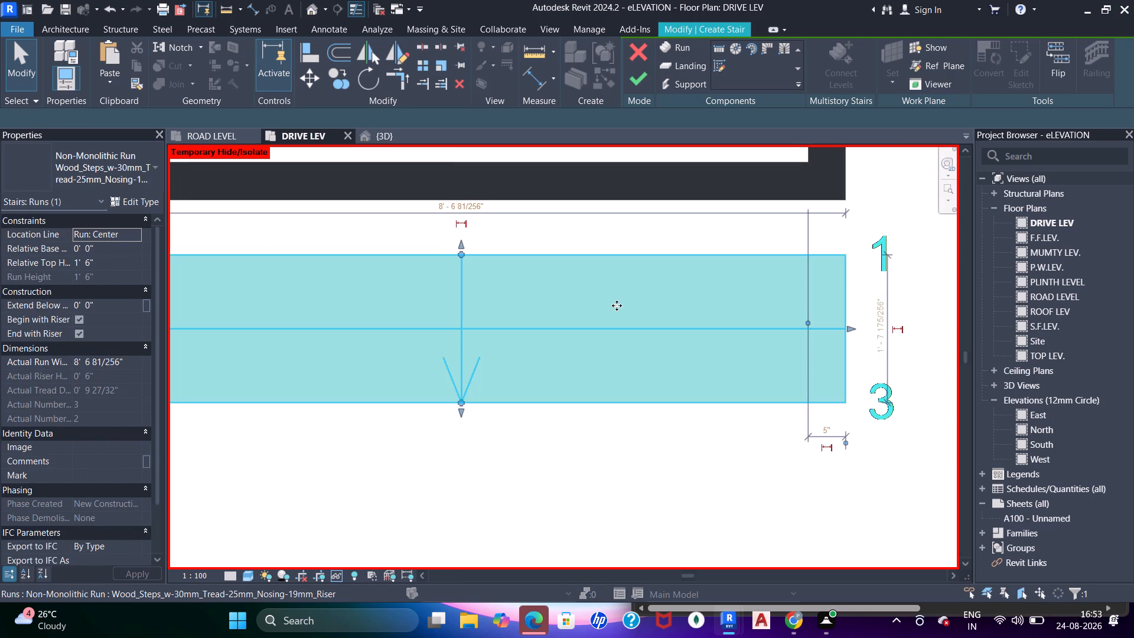
key("Delete")
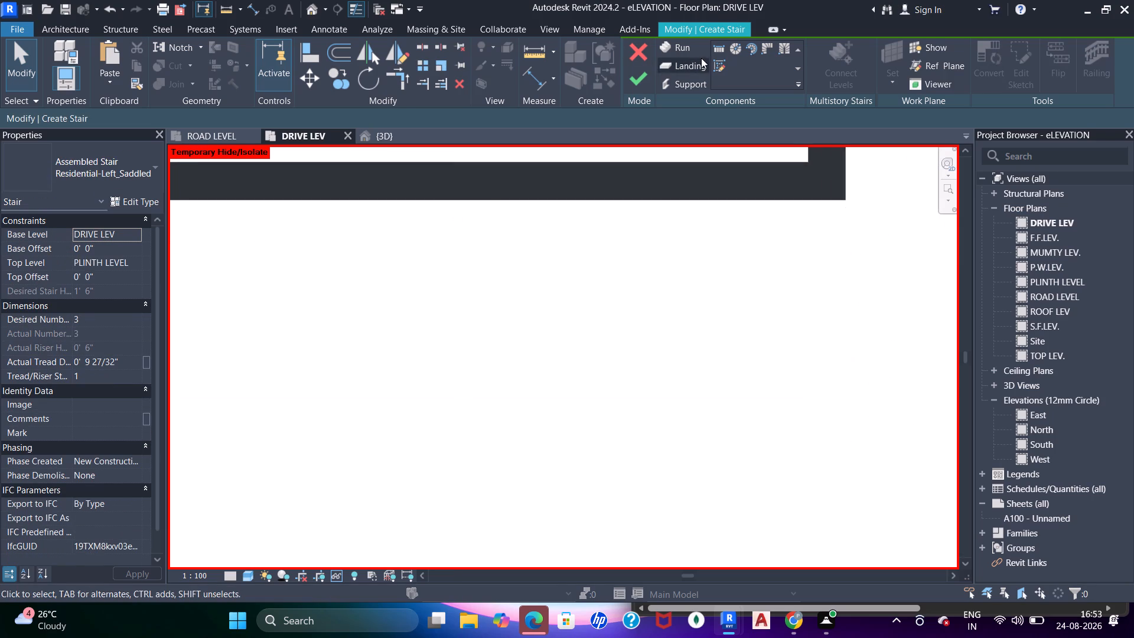
Draw a straight three-riser run starting about 2' 5 5/8" in front of the wall and rising toward it, and finish the stair.
left_click(715, 51)
scroll(511, 284, "down", 4)
middle_click_drag(462, 302, 535, 318)
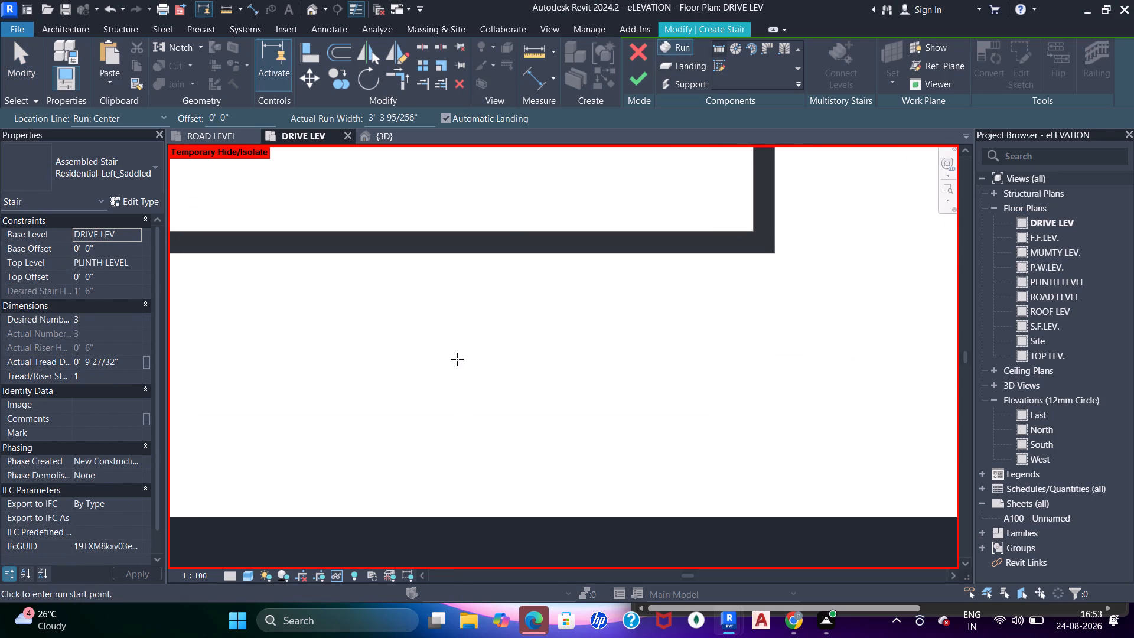
left_click_drag(445, 380, 437, 357)
left_click(448, 259)
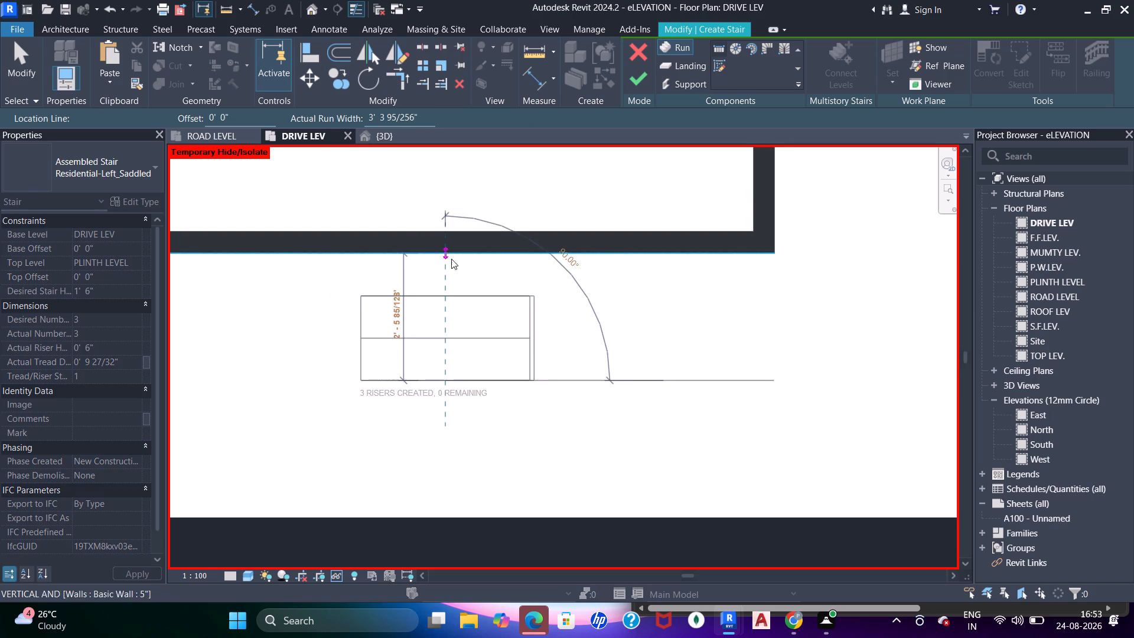
left_click(637, 76)
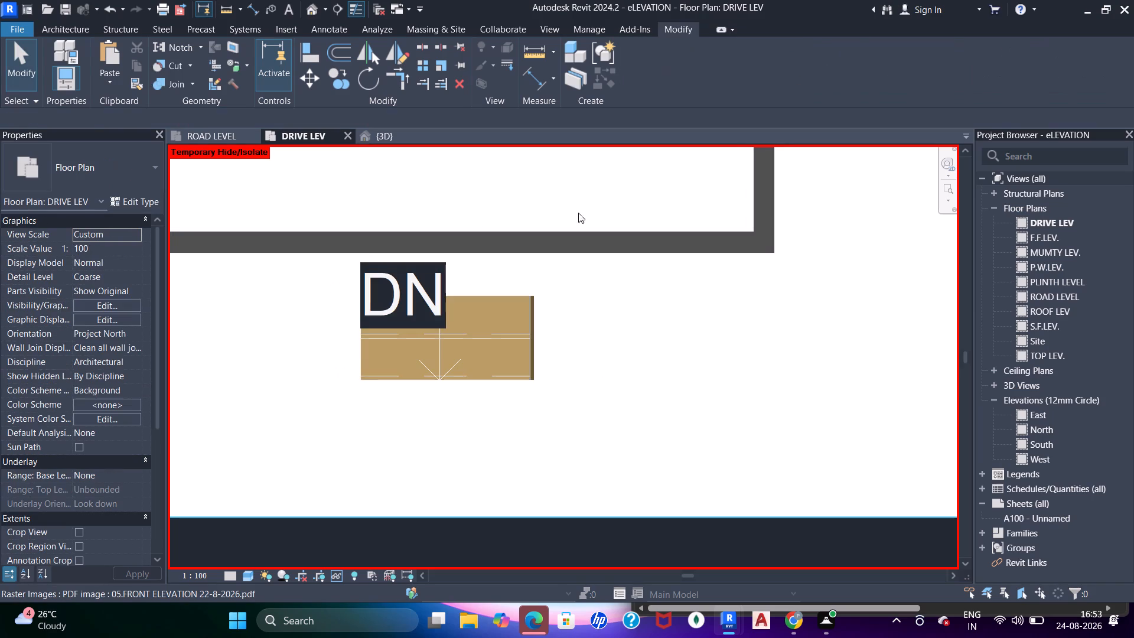
Examine the new stair's rise direction and its gap to the front wall in the 3D view.
left_click(379, 131)
key("Escape")
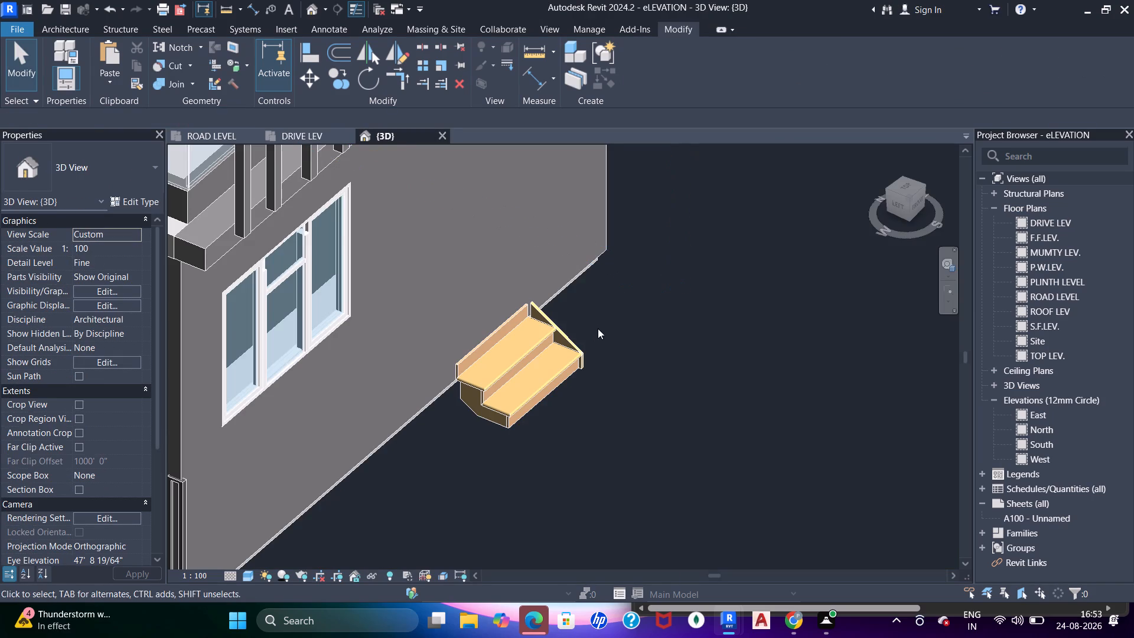
scroll(598, 328, "down", 6)
middle_click_drag(615, 375, 480, 267, "shift")
middle_click_drag(491, 294, 656, 354, "shift")
scroll(472, 321, "up", 2)
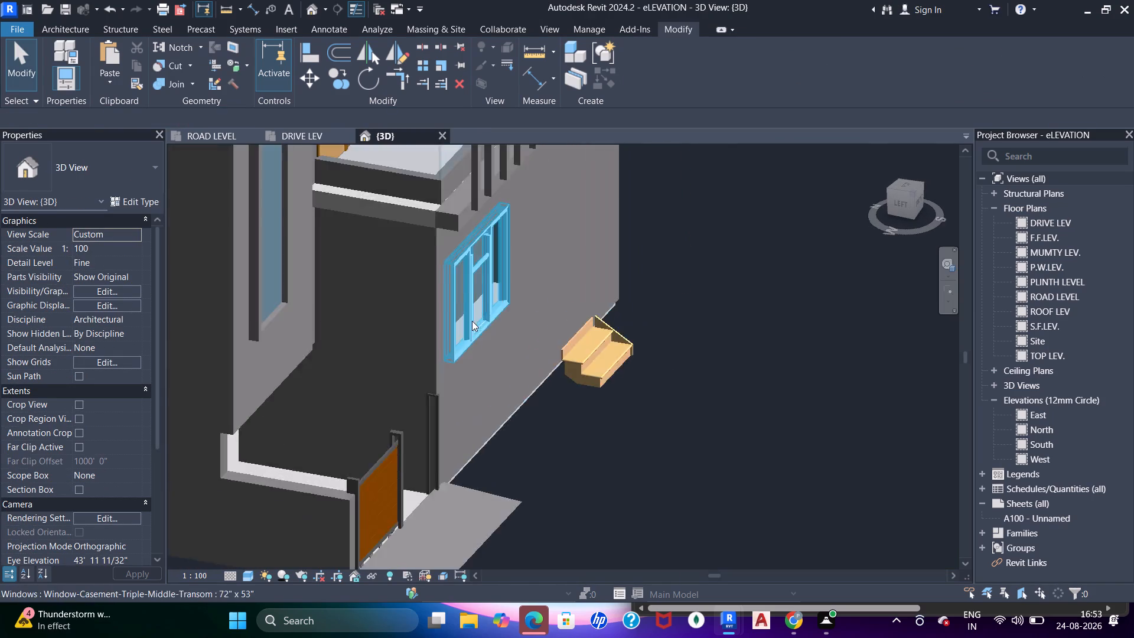
scroll(472, 321, "up", 5)
middle_click_drag(548, 364, 595, 329, "shift")
scroll(791, 373, "up", 3)
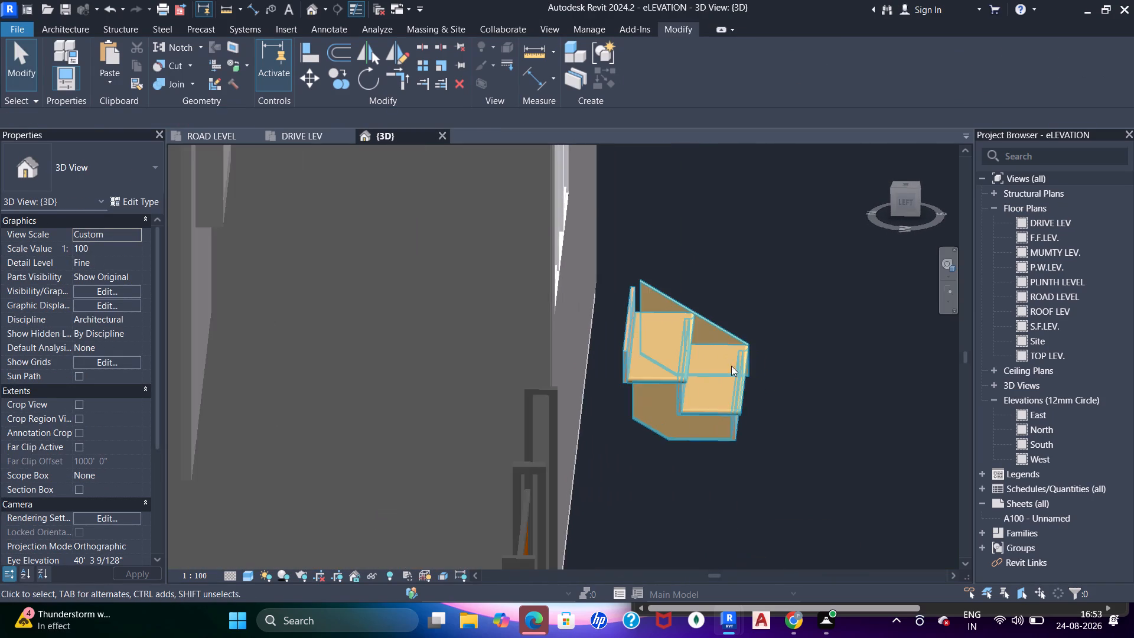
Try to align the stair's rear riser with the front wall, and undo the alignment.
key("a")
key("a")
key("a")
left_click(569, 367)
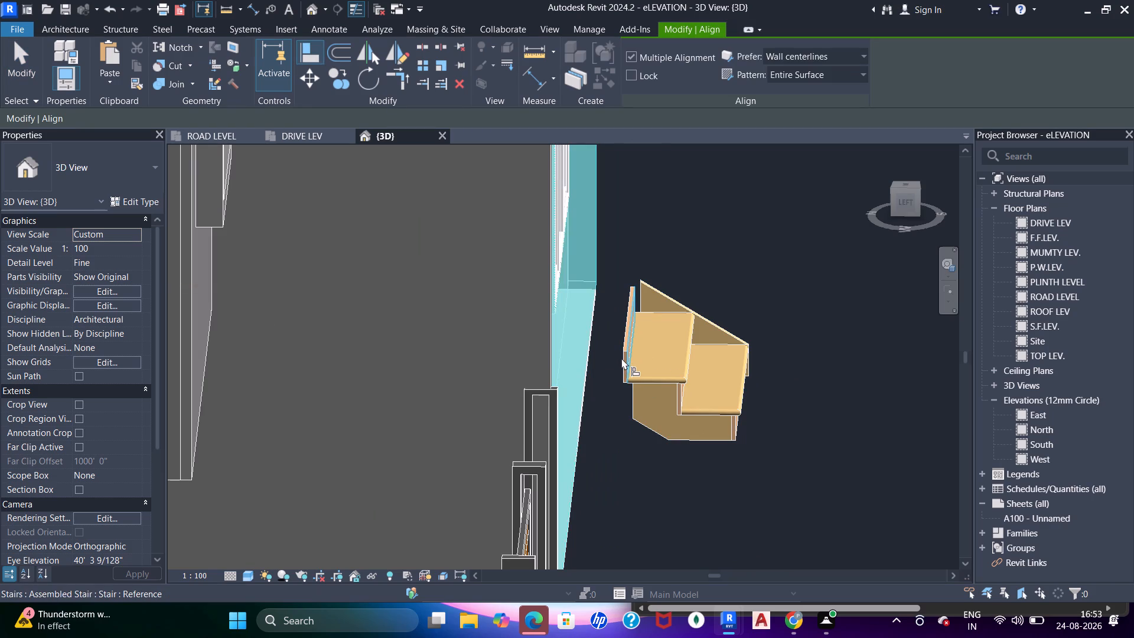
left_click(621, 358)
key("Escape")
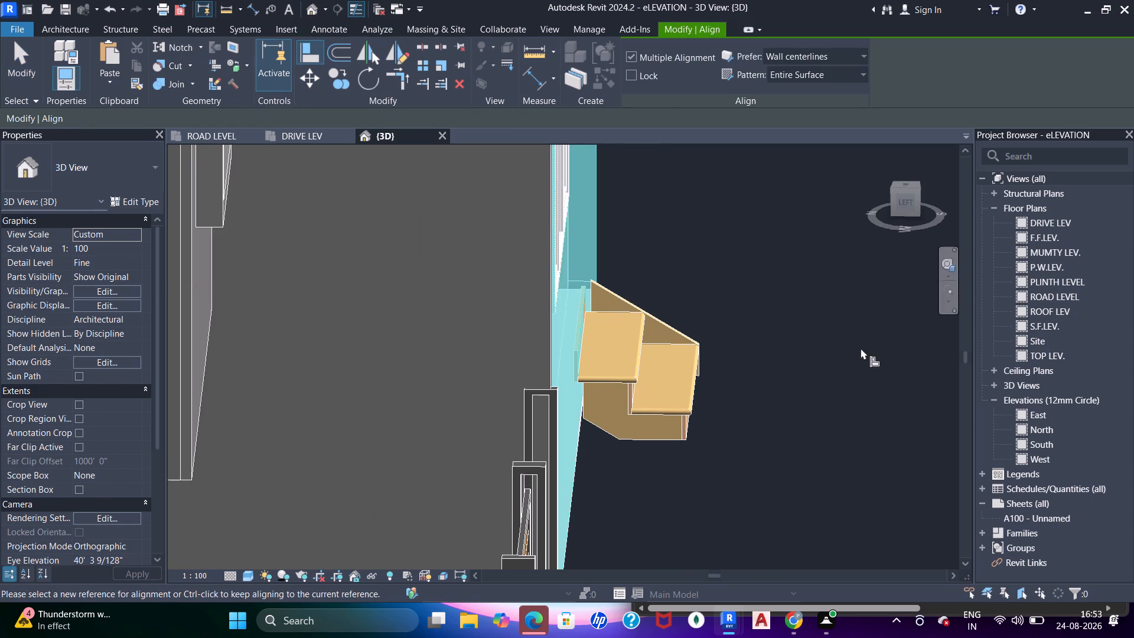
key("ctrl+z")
Align the back face of the stair's top riser with the outer face of the front wall.
scroll(564, 362, "up", 2)
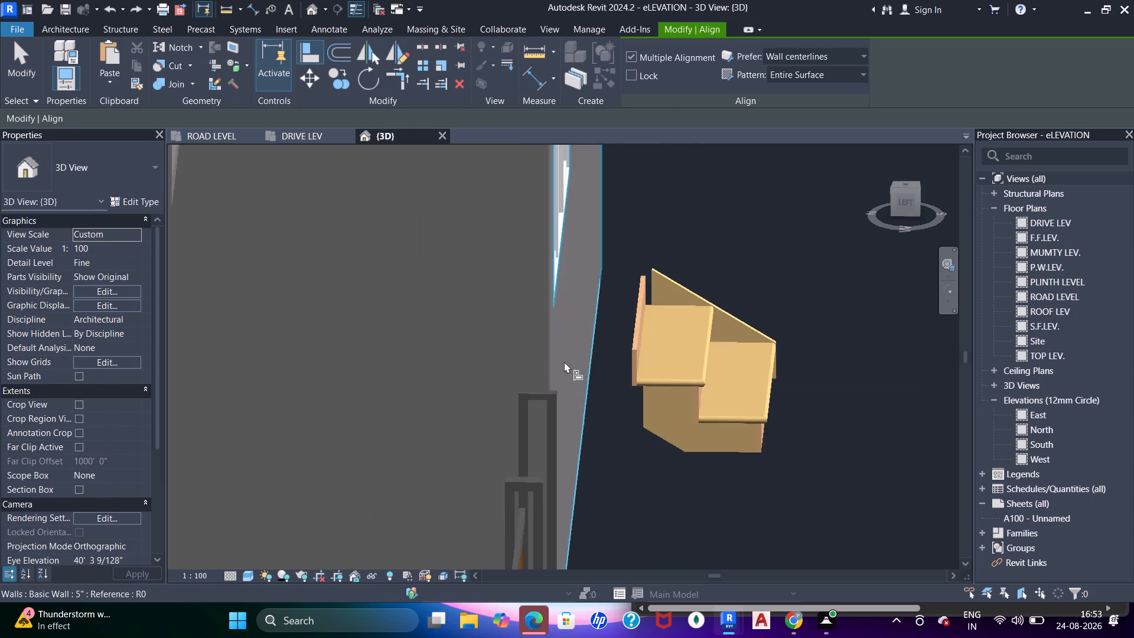
scroll(564, 362, "up", 1)
left_click(574, 351)
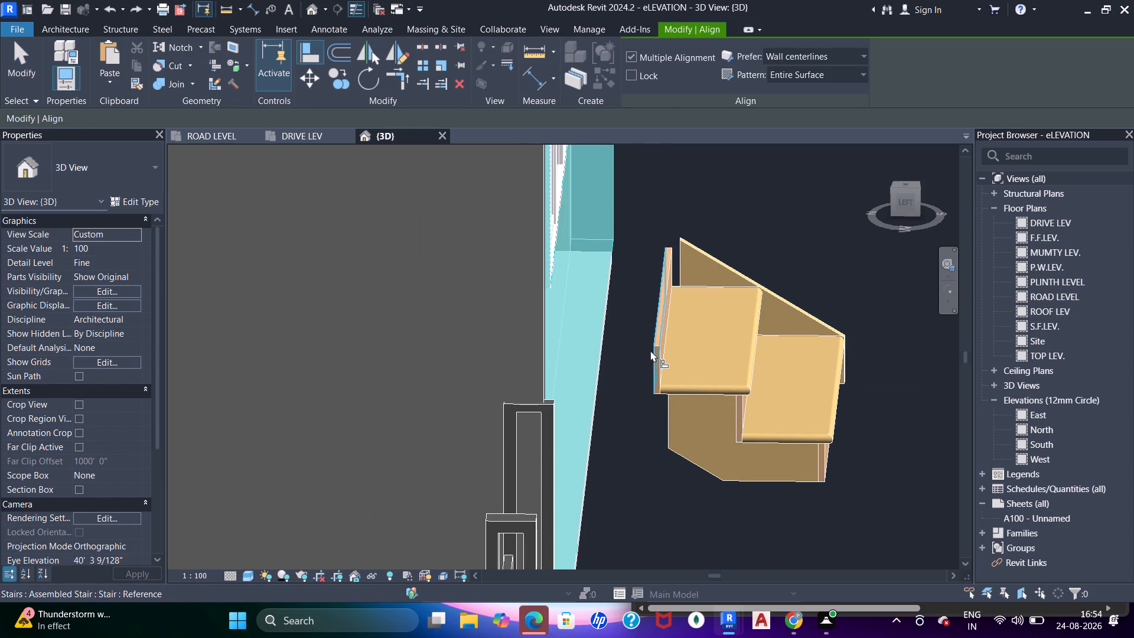
left_click(650, 350)
key("Escape")
key("Escape")
Change the entrance stair's type to the cast-in-place Insitu_Concrete_150mm_Waist.
scroll(686, 284, "down", 9)
middle_click_drag(706, 320, 322, 369, "shift")
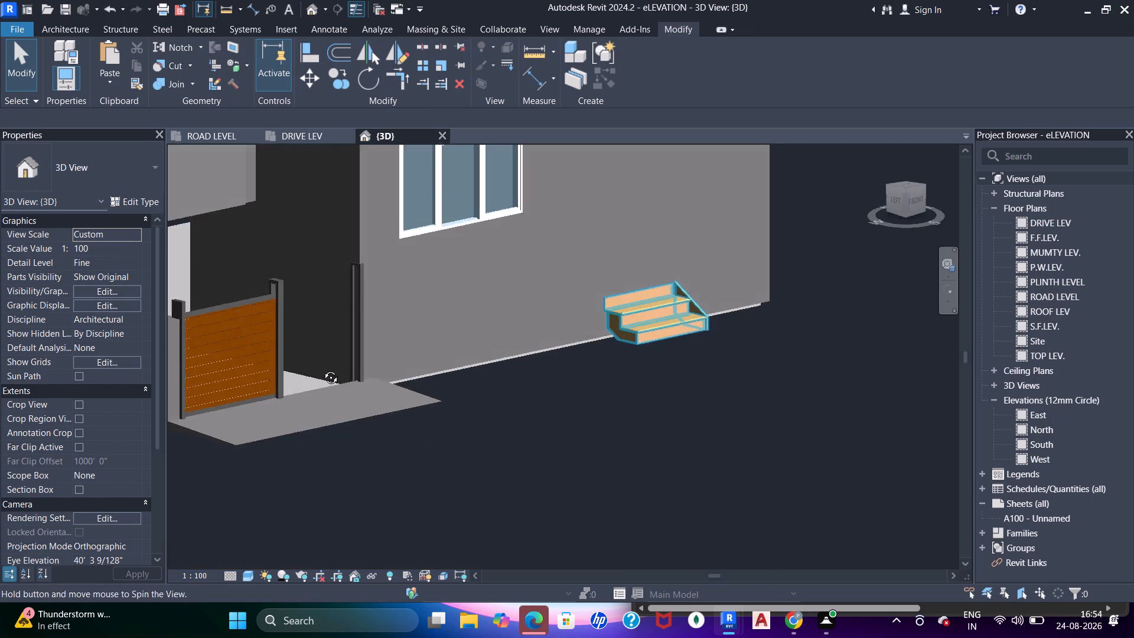
middle_click_drag(322, 369, 324, 367, "shift")
middle_click_drag(747, 262, 824, 262, "shift")
left_click(709, 310)
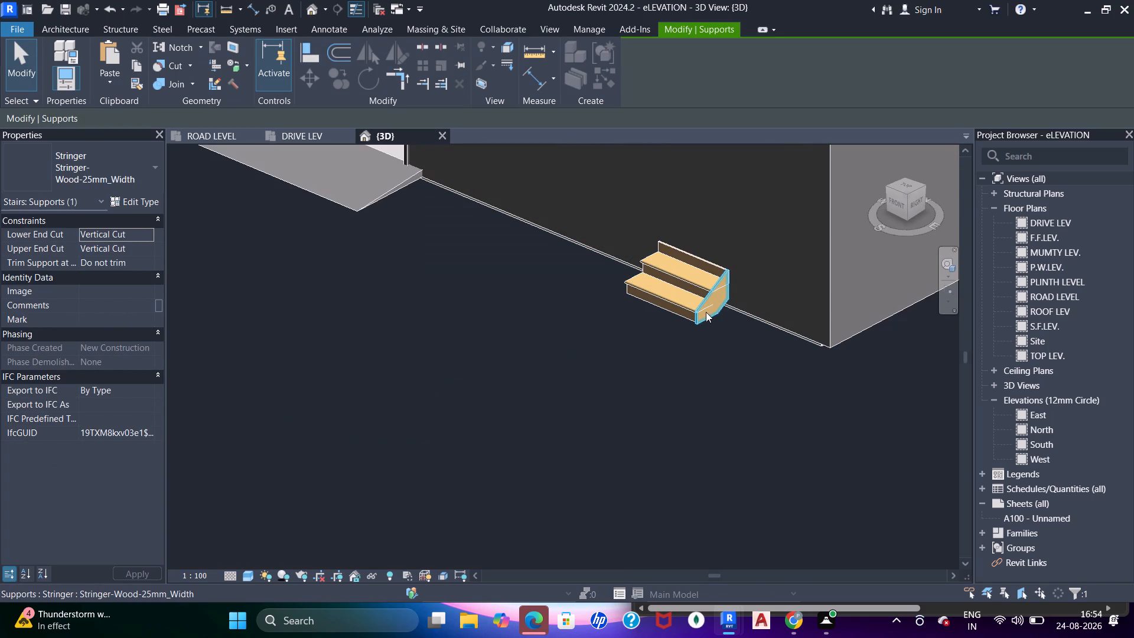
key("Escape")
left_click(685, 301)
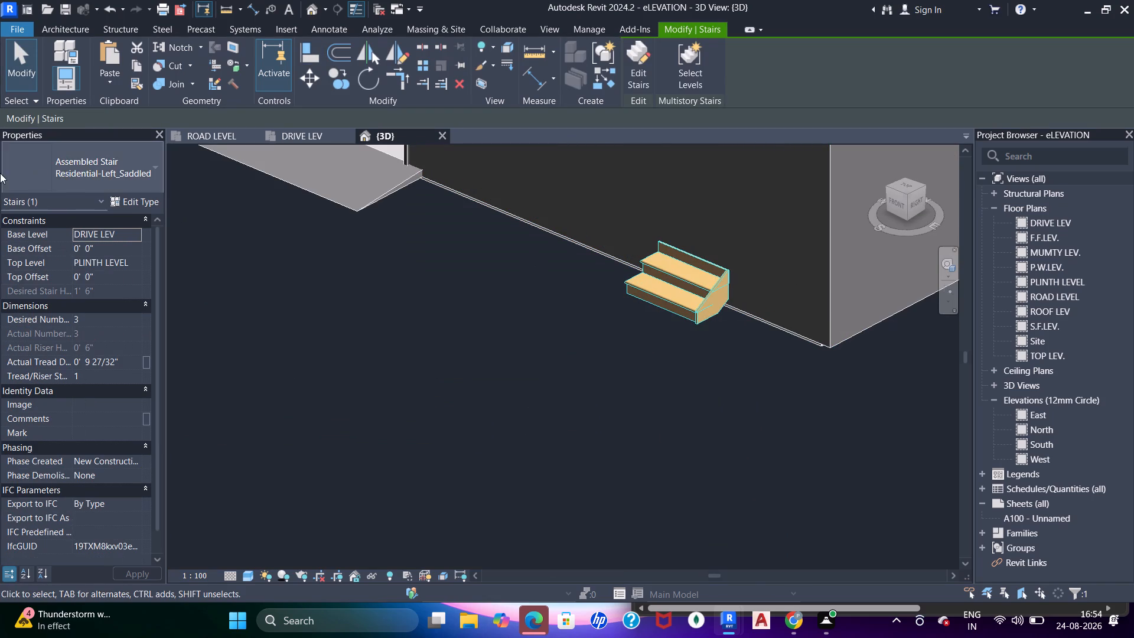
left_click_drag(0, 173, 24, 174)
left_click(89, 167)
left_click(90, 310)
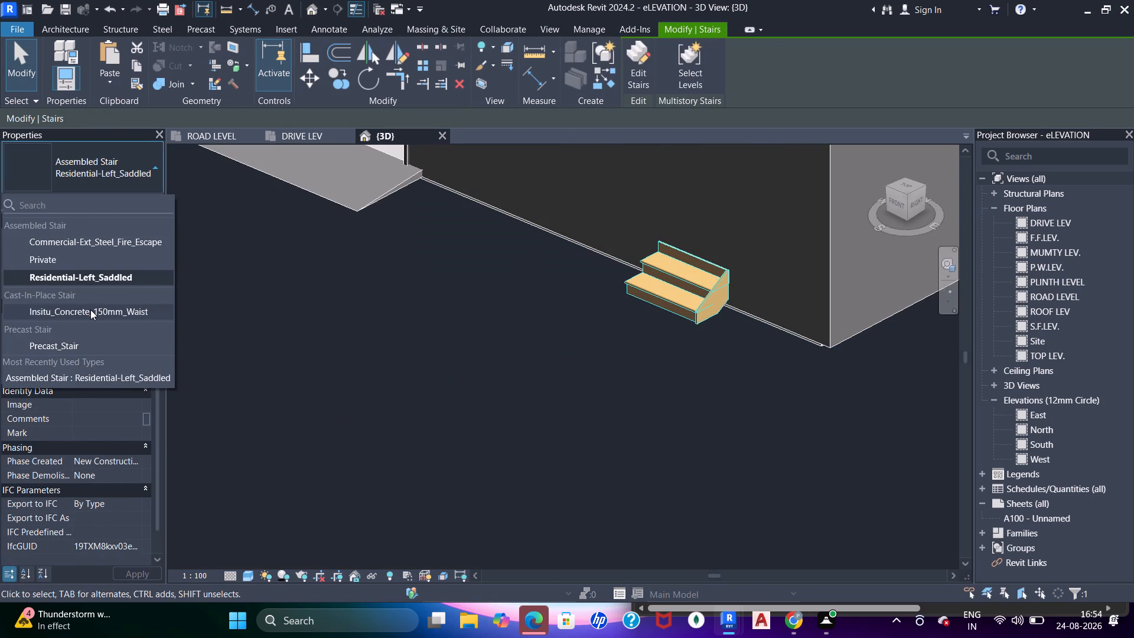
left_click(113, 172)
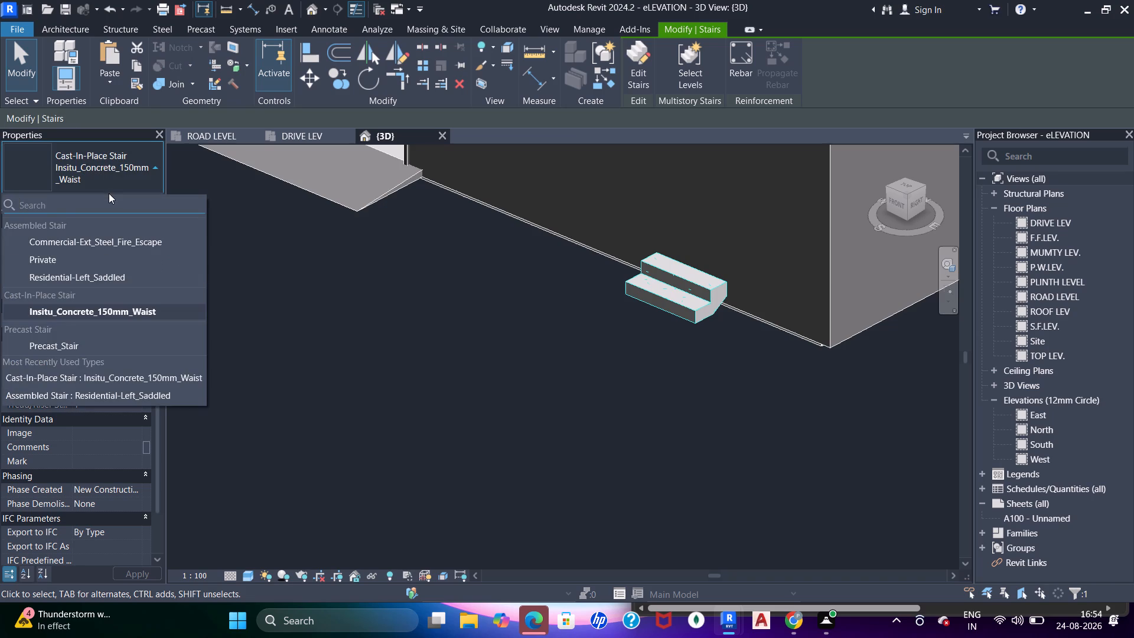
key("Escape")
key("Escape")
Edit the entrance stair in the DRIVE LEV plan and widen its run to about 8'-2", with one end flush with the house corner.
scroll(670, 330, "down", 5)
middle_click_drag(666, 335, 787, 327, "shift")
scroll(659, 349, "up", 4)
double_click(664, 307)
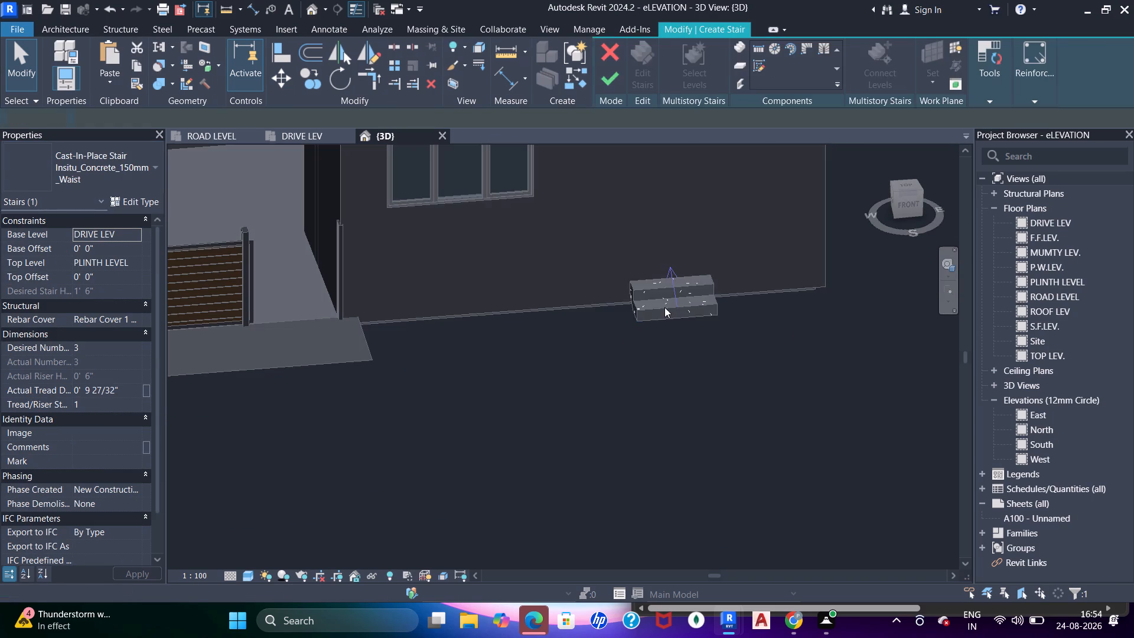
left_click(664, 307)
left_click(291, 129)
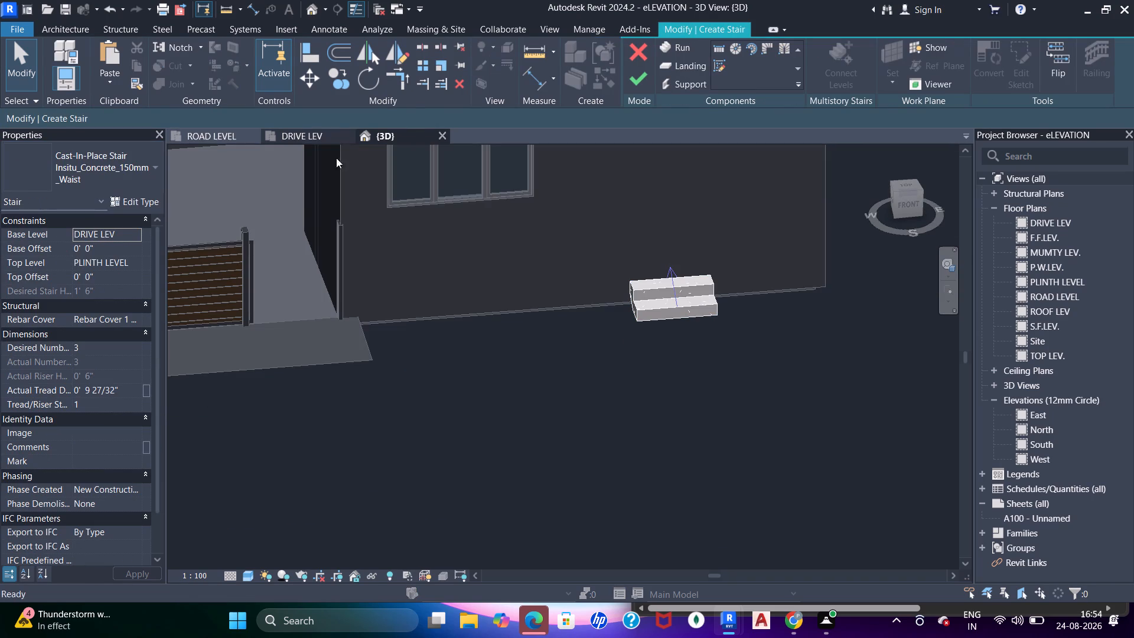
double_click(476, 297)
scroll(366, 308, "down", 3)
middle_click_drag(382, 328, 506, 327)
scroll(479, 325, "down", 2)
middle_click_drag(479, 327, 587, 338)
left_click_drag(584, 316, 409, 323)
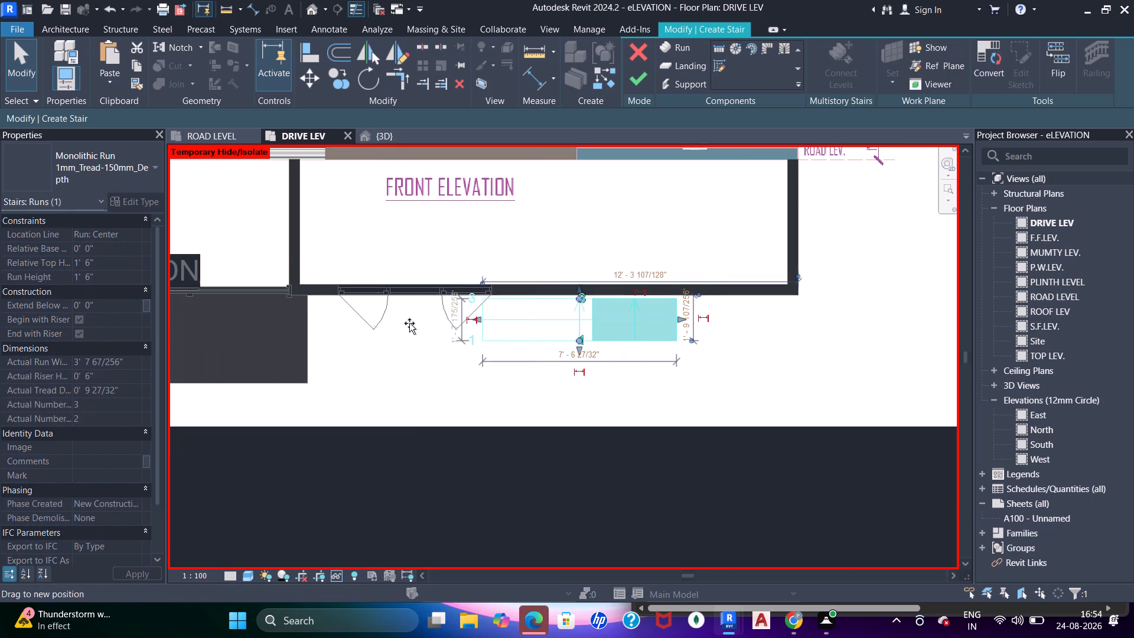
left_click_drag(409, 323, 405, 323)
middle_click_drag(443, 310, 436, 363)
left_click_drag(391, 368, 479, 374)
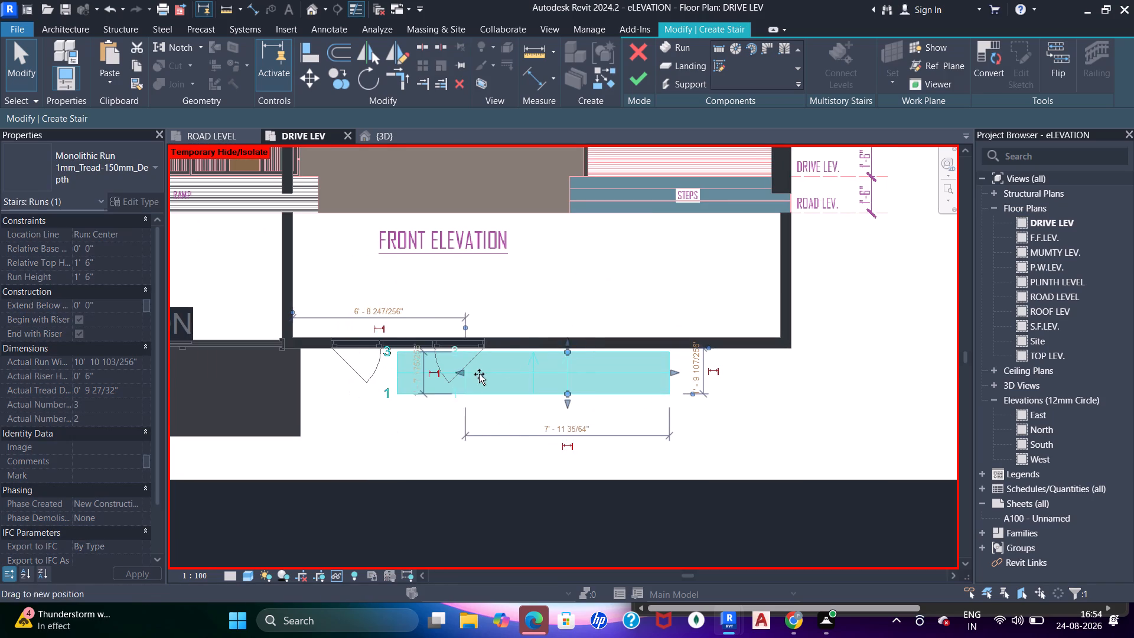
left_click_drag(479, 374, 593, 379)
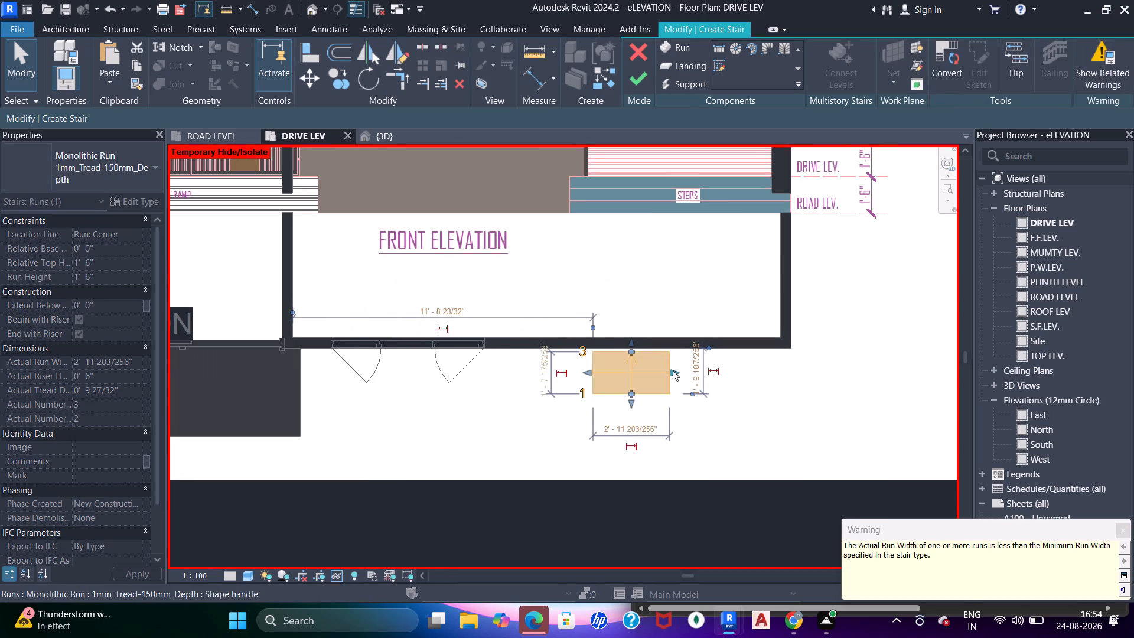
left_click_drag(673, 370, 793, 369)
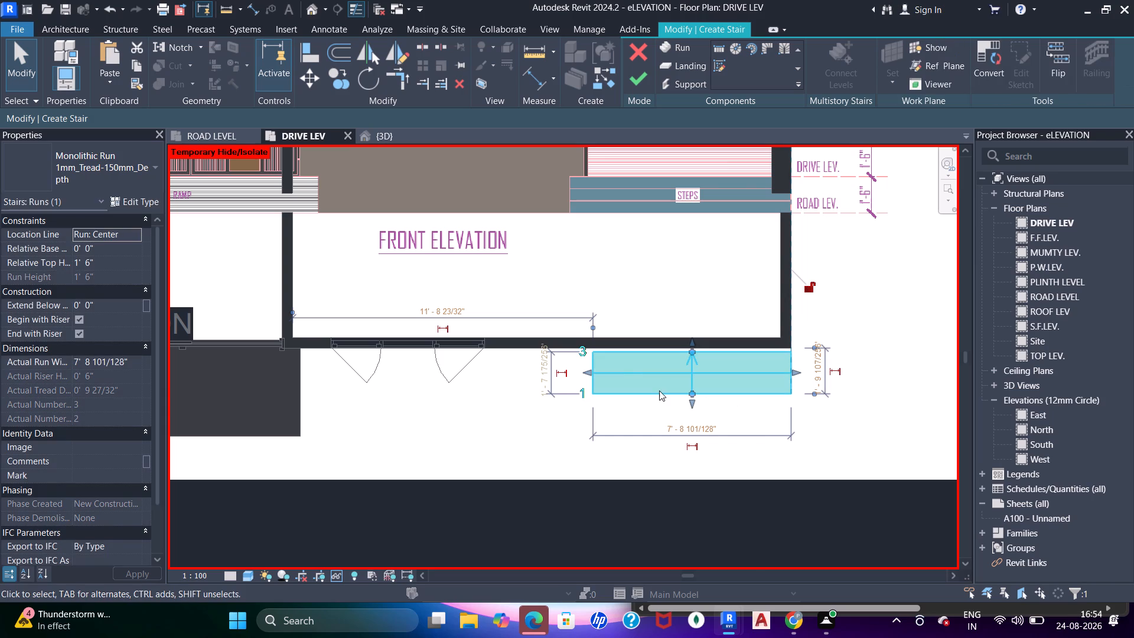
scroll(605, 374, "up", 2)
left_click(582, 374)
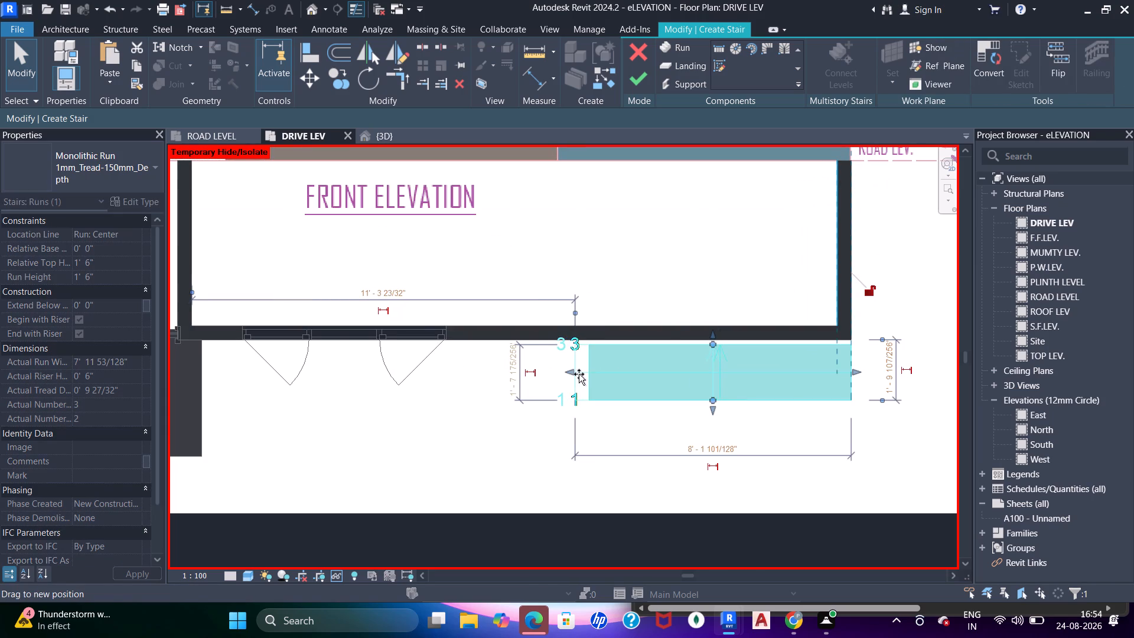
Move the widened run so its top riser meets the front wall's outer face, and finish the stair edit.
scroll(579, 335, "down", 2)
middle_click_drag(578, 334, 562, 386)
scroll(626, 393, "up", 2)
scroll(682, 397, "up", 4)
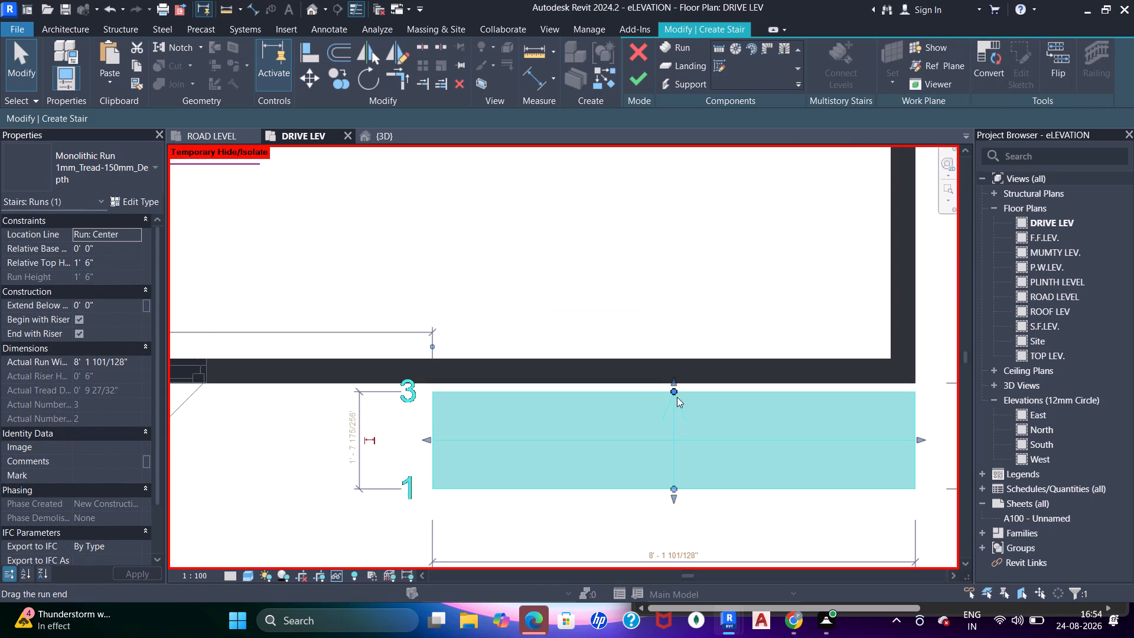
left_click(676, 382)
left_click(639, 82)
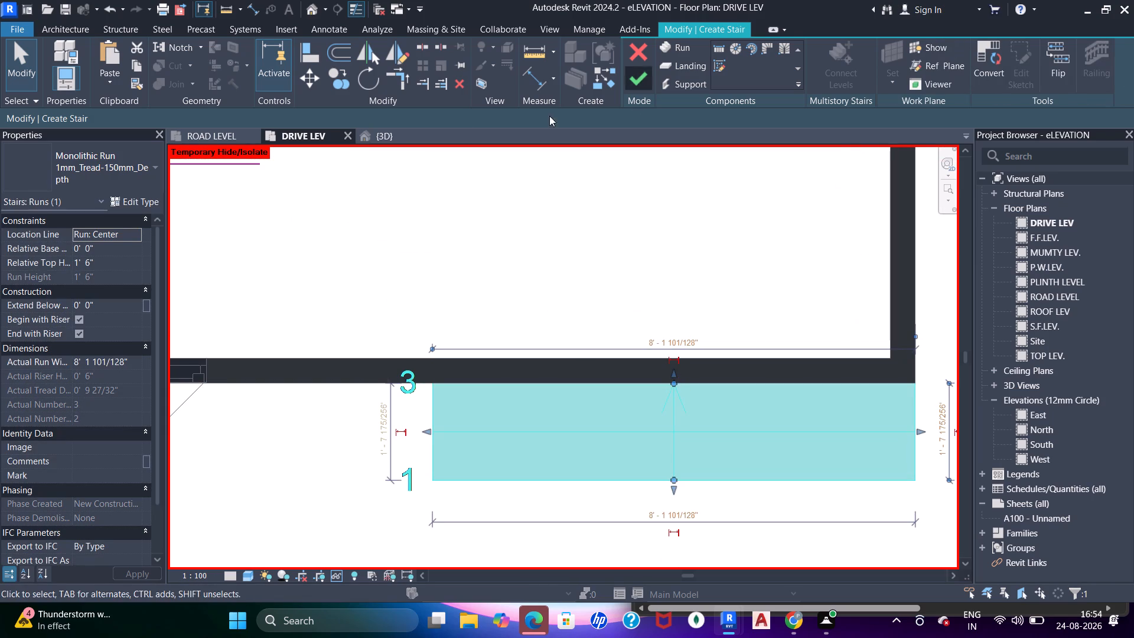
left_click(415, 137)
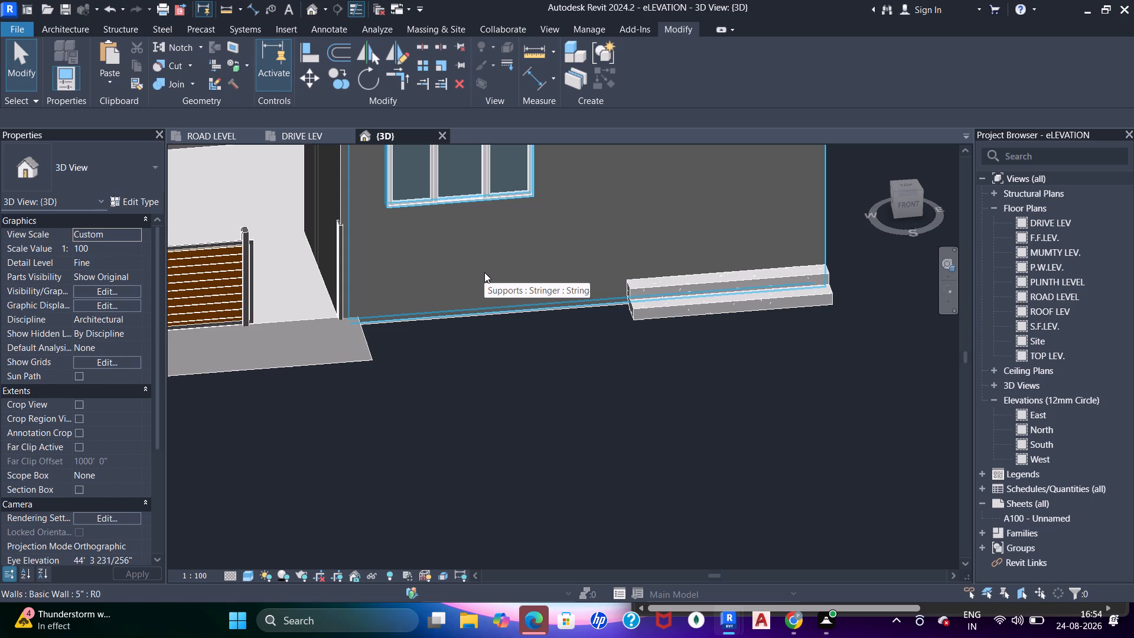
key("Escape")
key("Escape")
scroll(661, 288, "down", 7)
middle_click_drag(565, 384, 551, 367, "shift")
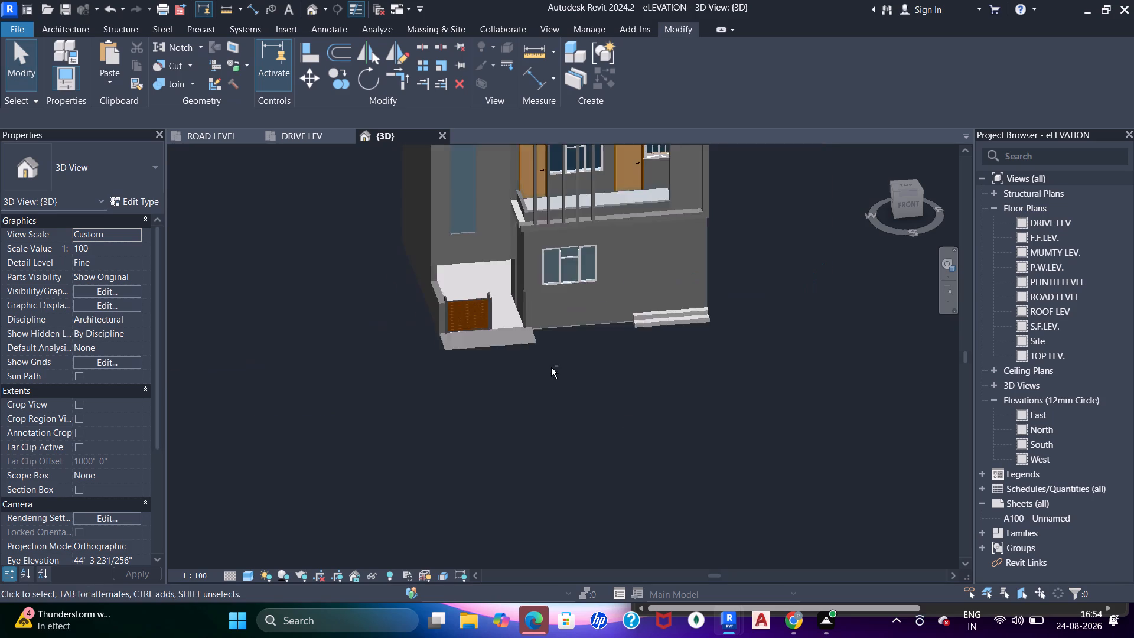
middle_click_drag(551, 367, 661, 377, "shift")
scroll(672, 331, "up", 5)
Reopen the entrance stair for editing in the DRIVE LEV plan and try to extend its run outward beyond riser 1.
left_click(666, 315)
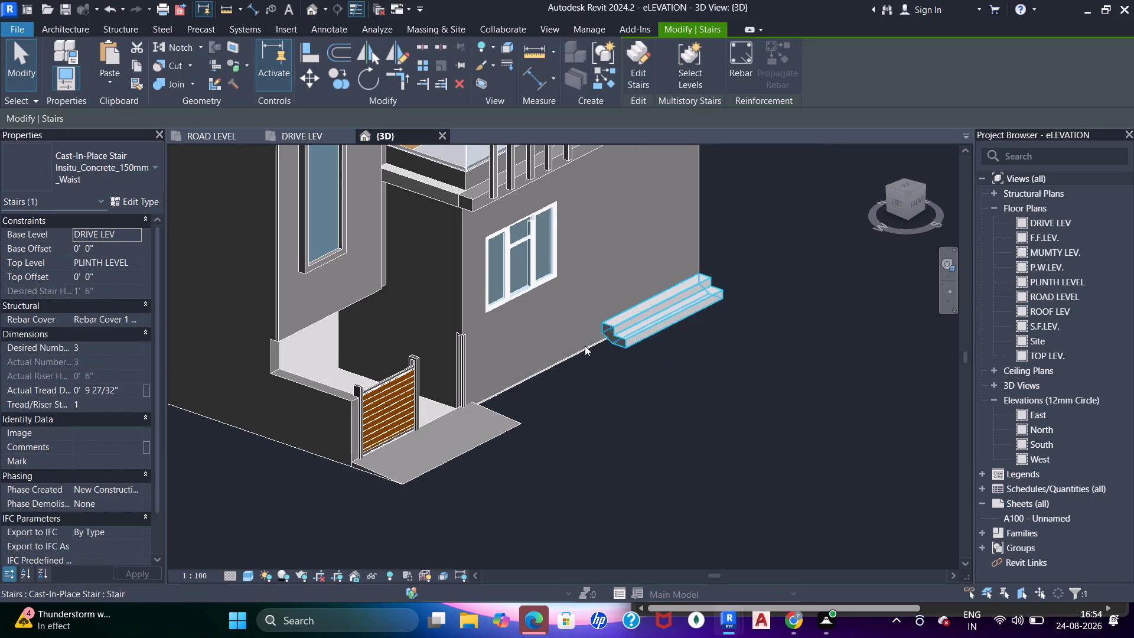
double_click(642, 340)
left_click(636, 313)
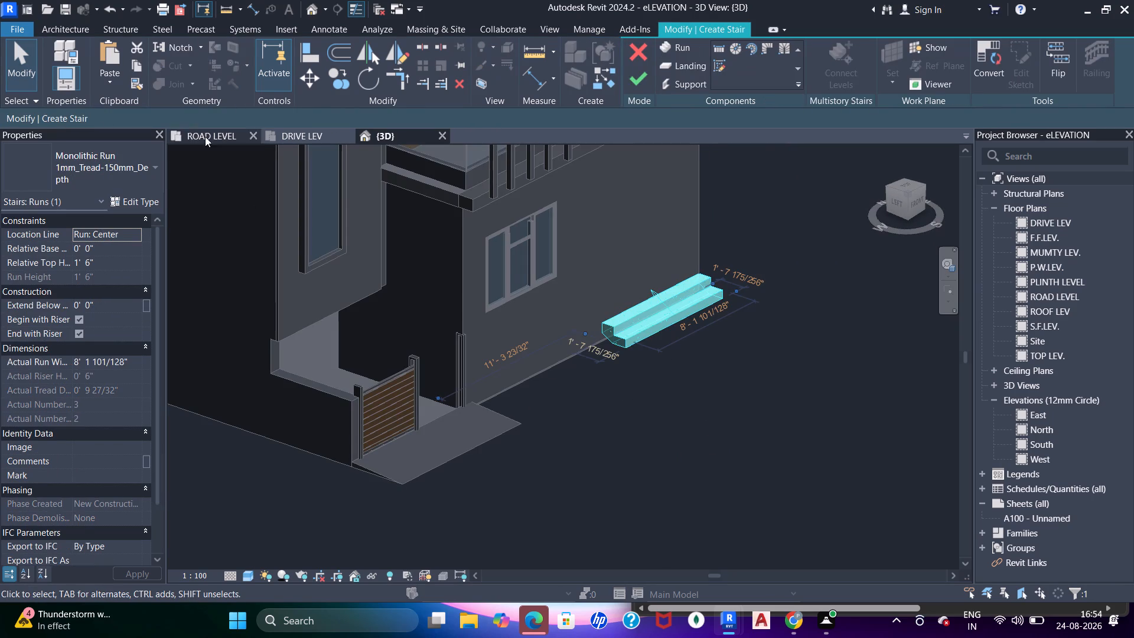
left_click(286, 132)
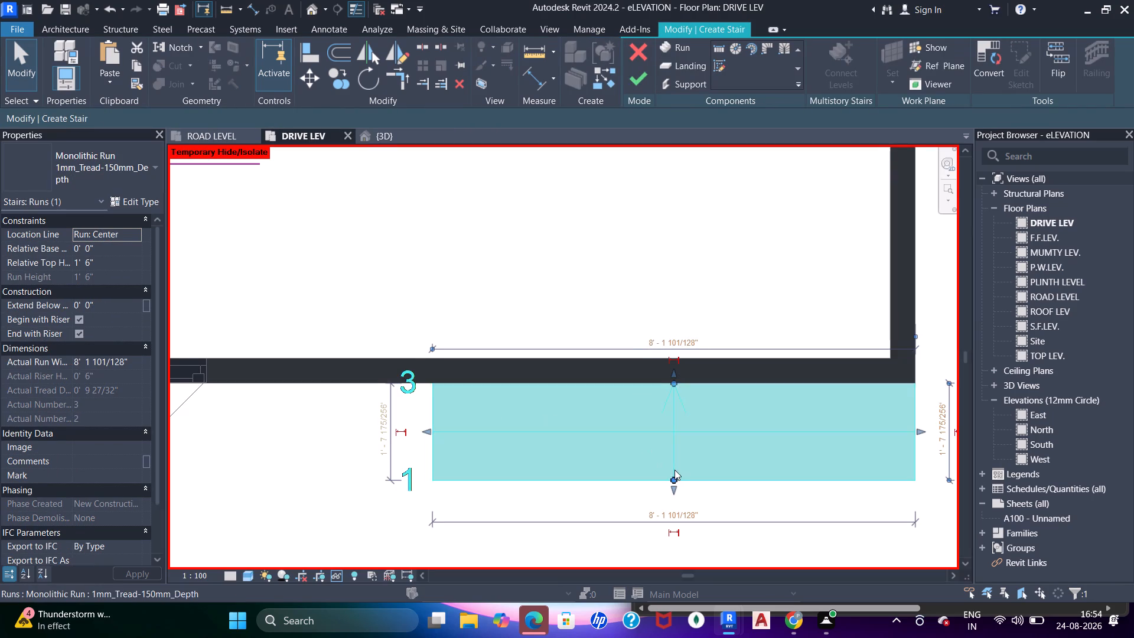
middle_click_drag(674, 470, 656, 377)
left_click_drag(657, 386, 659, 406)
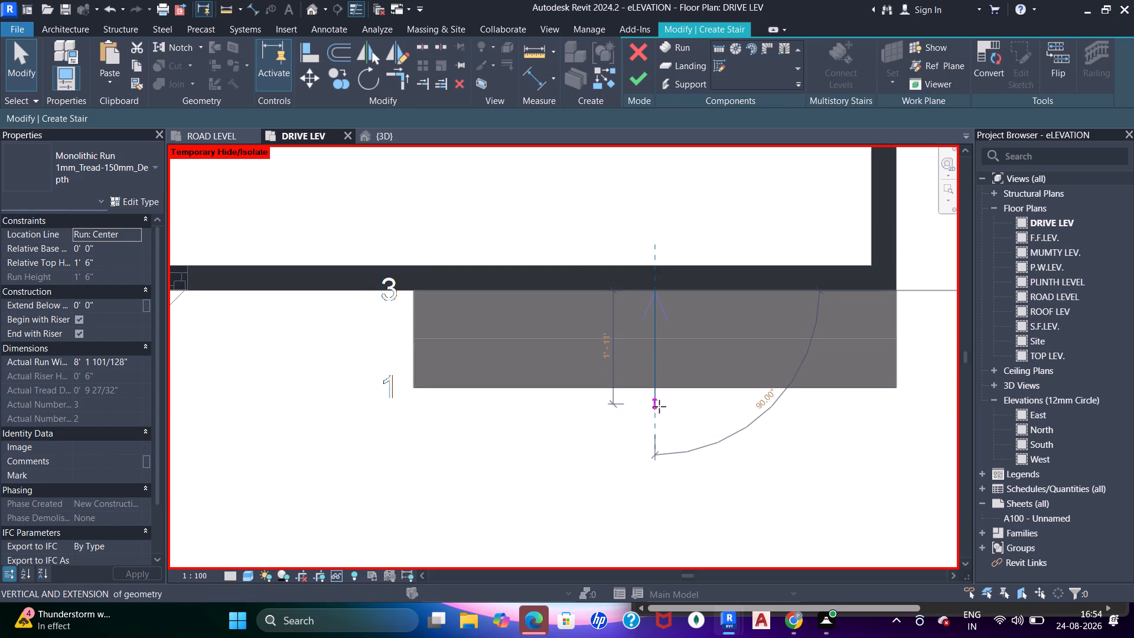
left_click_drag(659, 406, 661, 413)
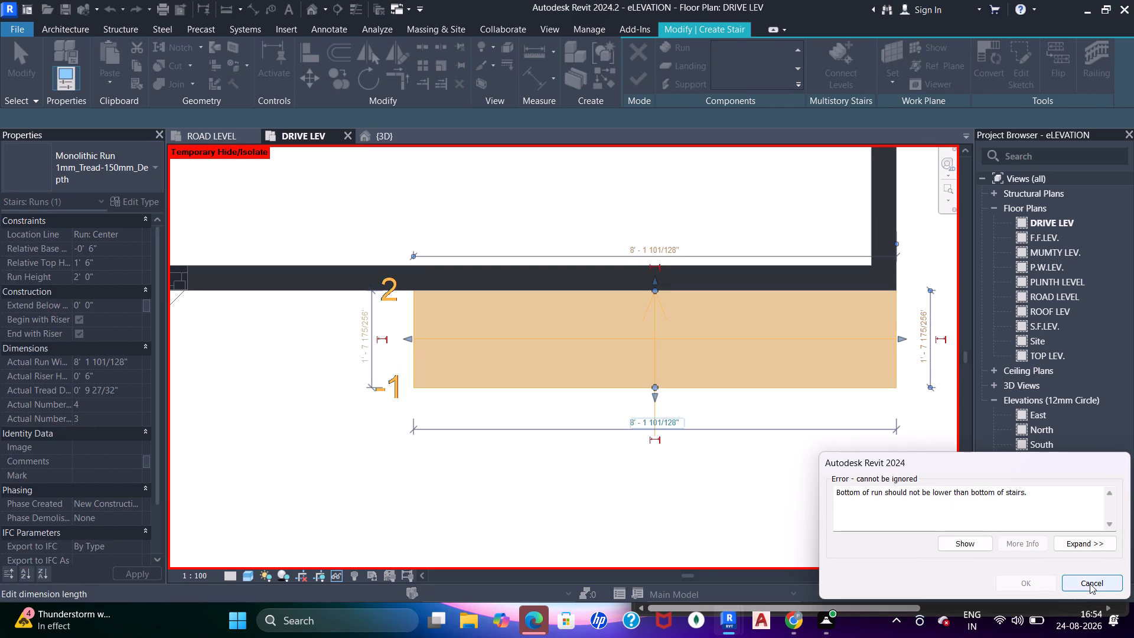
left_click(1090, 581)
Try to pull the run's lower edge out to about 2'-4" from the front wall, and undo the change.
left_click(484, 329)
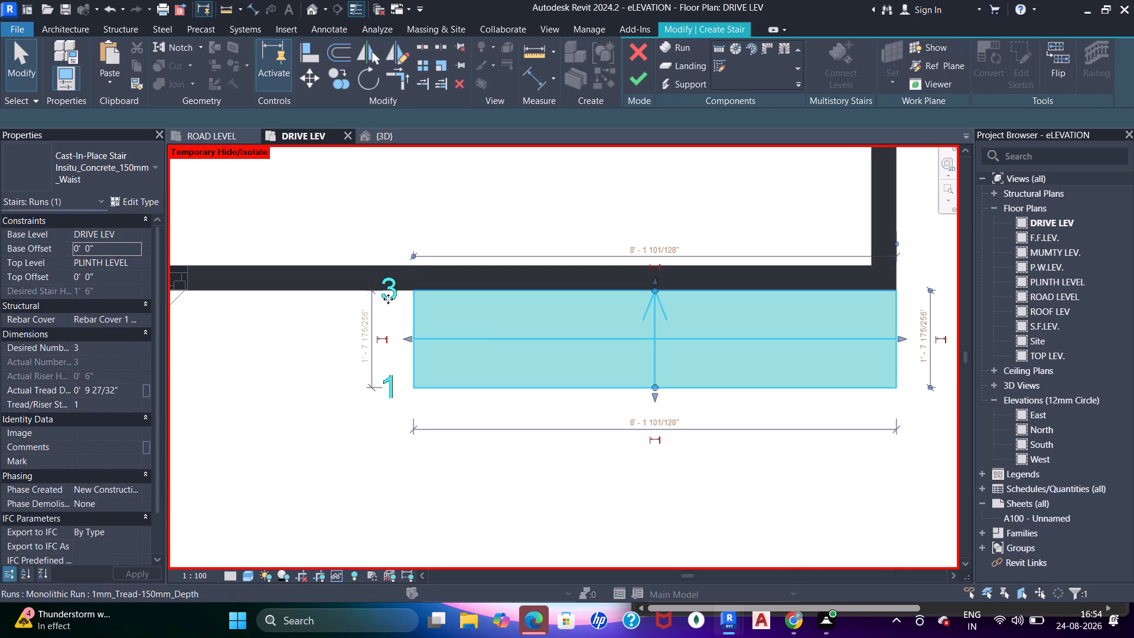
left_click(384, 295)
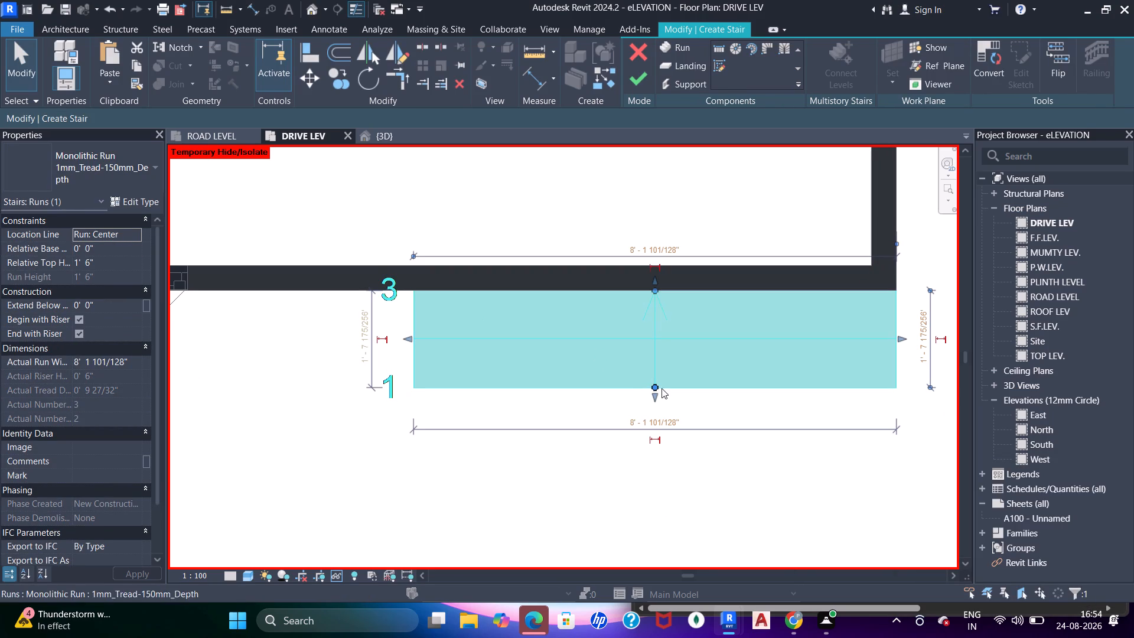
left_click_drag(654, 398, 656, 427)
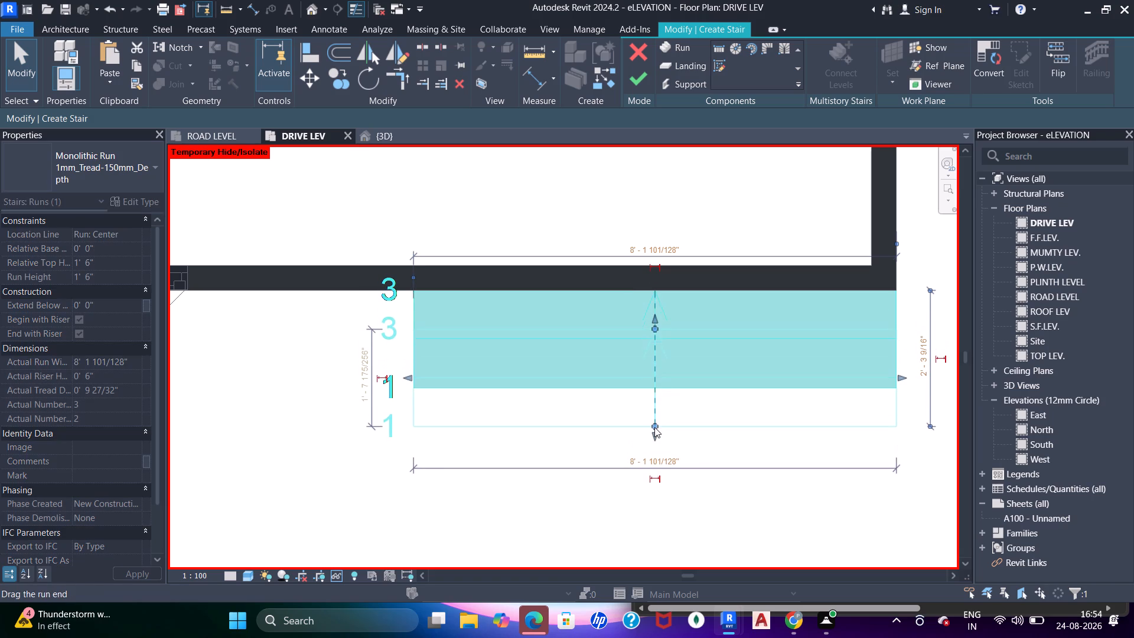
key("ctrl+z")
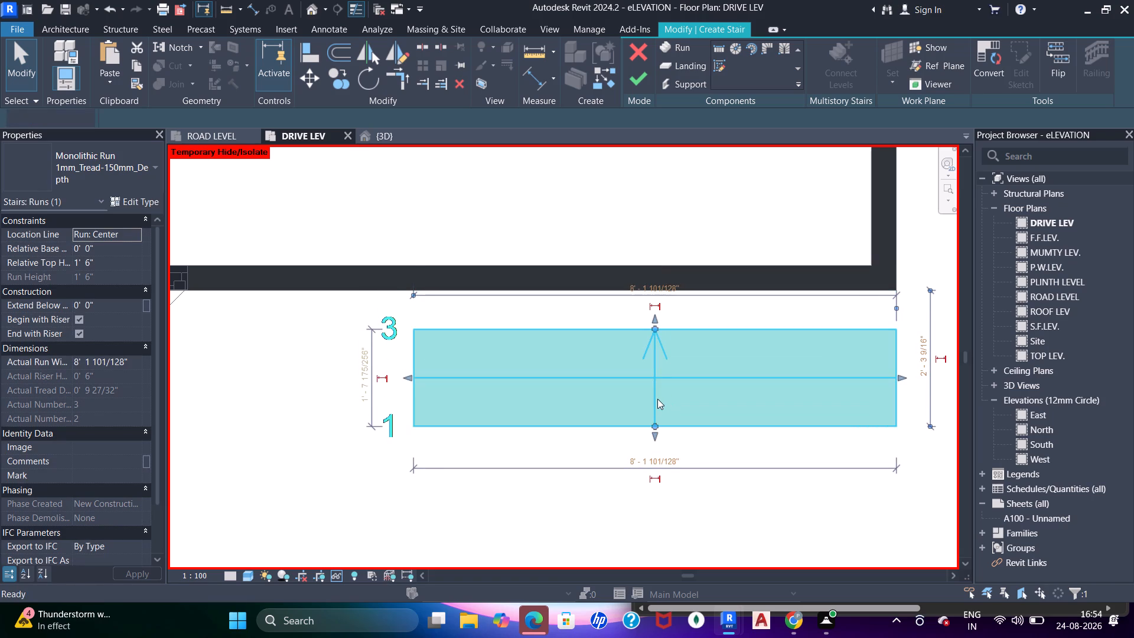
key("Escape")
Examine the selected run's riser labels and instance properties for a way to adjust its steps.
left_click(498, 330)
left_click_drag(497, 330, 492, 330)
left_click(492, 330)
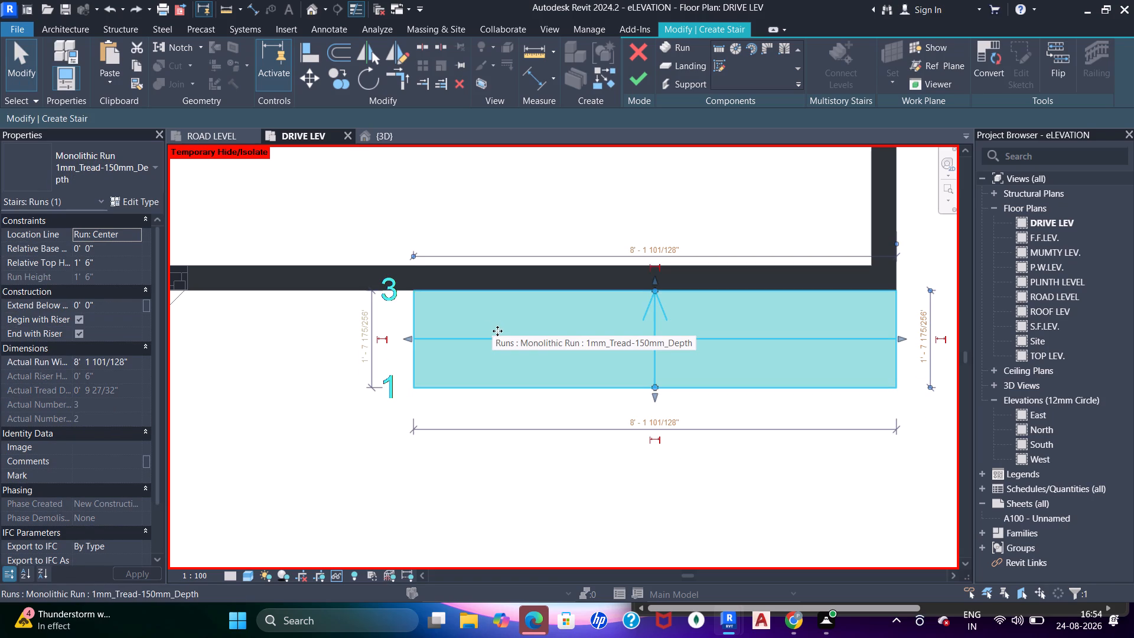
left_click(588, 338)
double_click(589, 334)
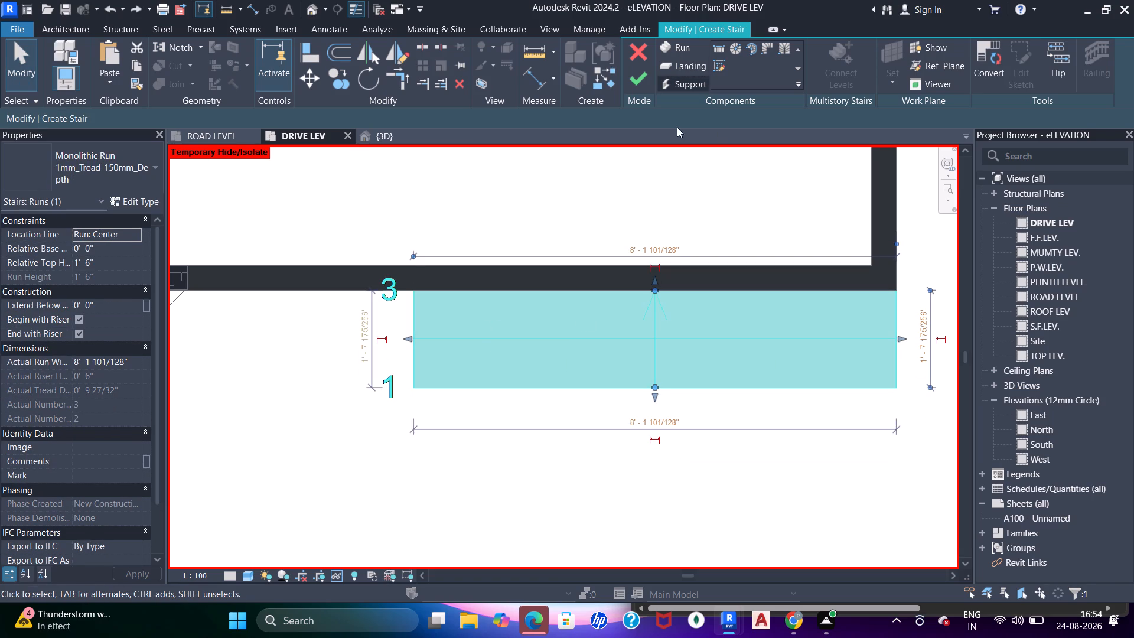
double_click(562, 343)
triple_click(562, 337)
left_click(395, 294)
scroll(67, 366, "down", 5)
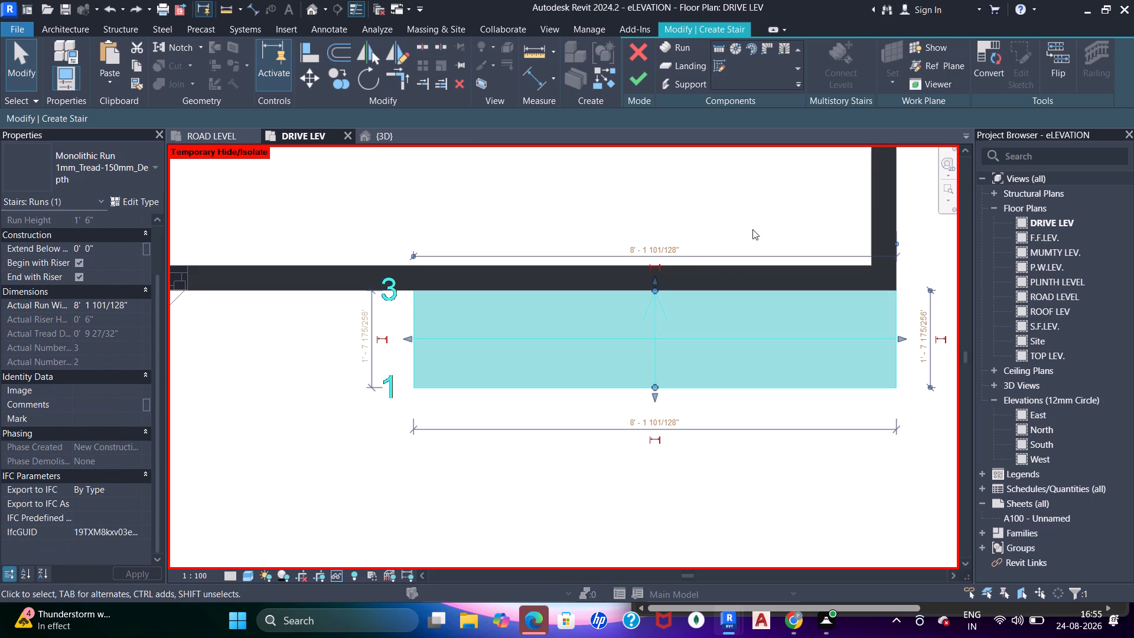
Replace the stair's run with a straight three-riser run about 3'-3" wide, starting about 3'-6" from the front wall and rising toward it.
key("Delete")
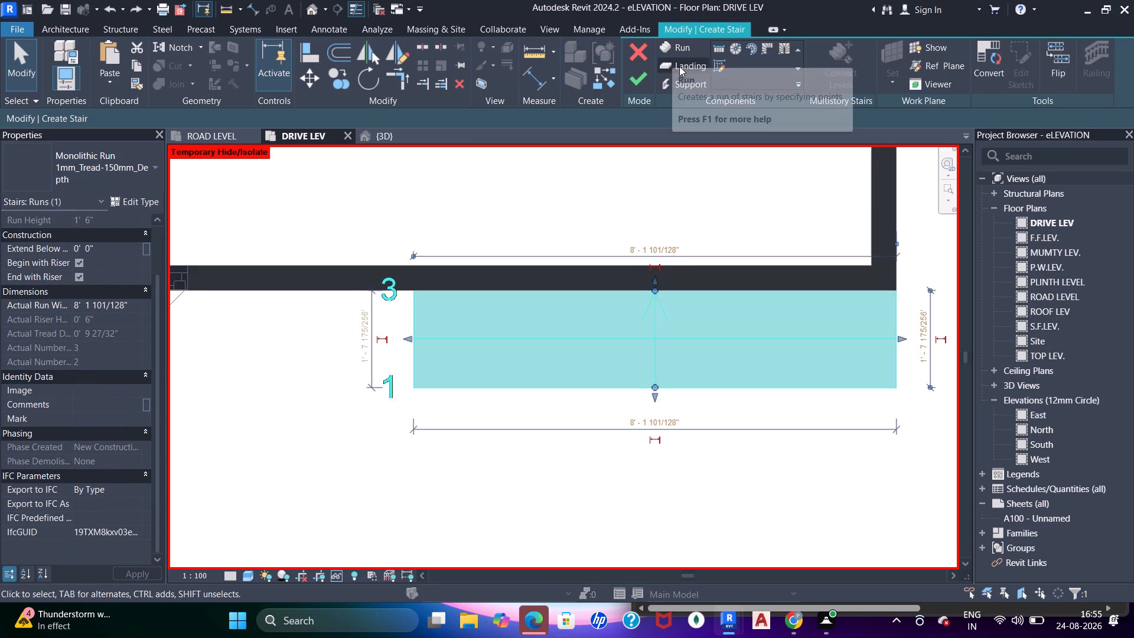
left_click(719, 50)
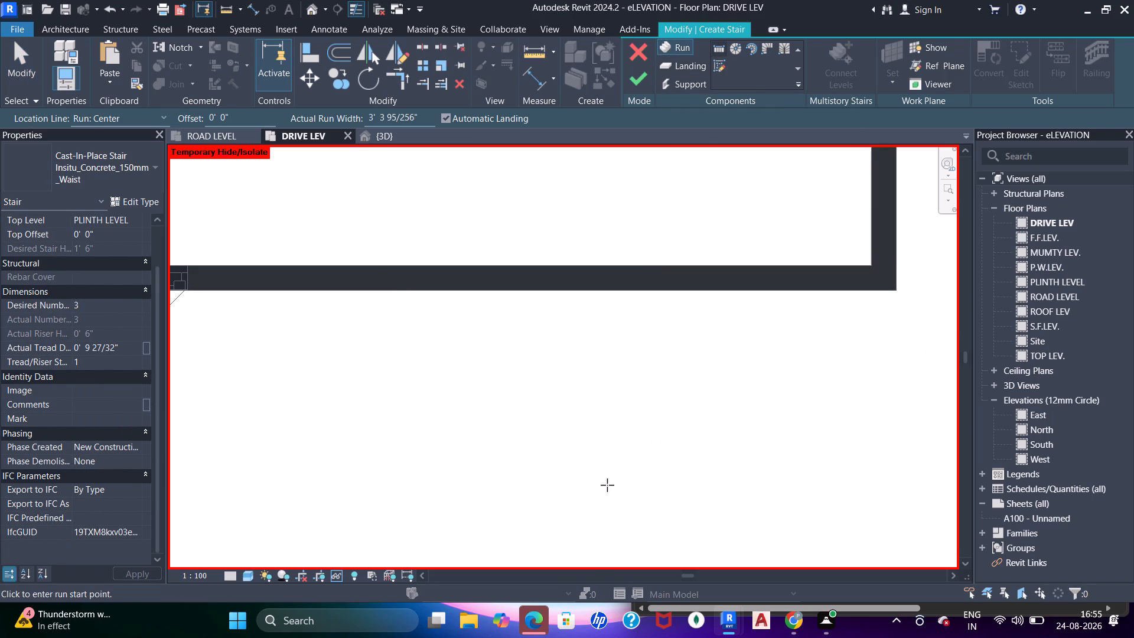
left_click_drag(601, 500, 611, 466)
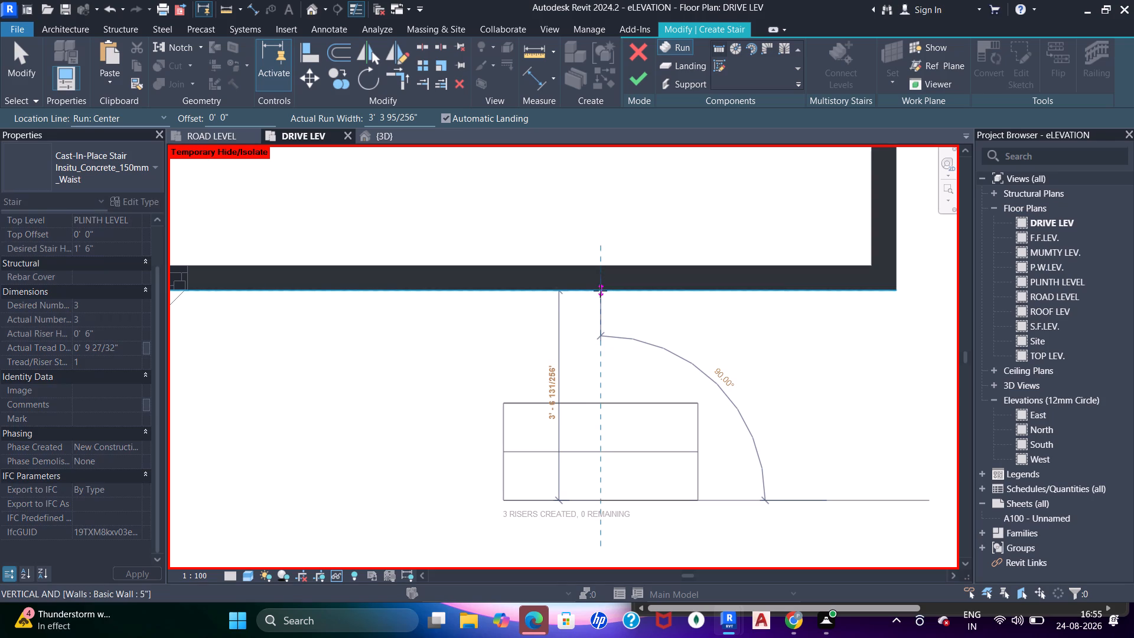
left_click(600, 291)
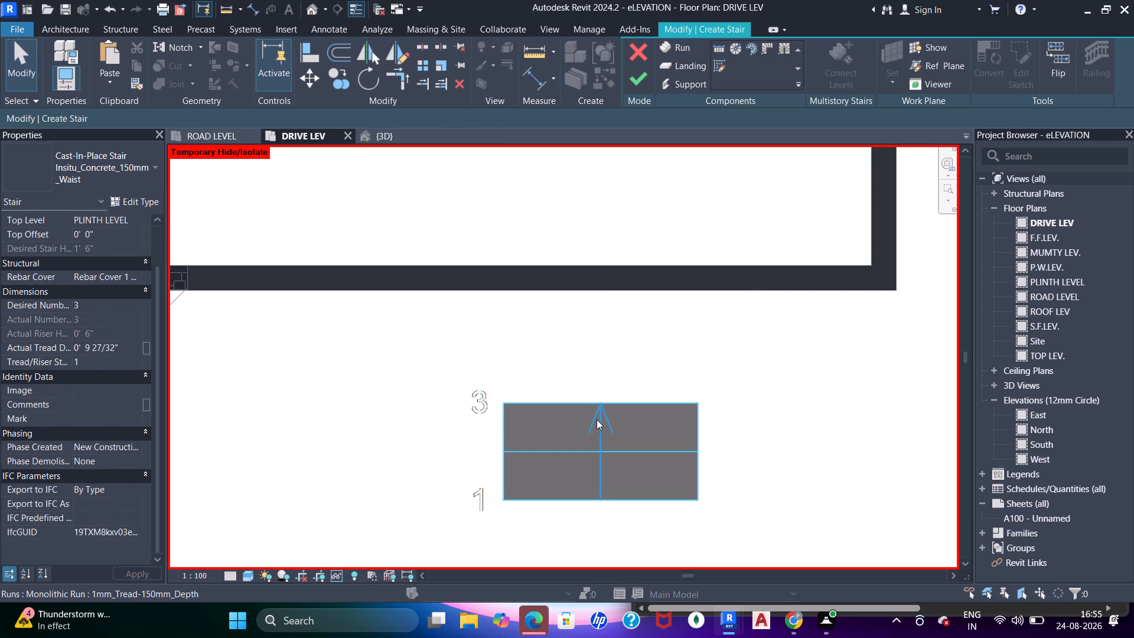
Extend the new run's upper end toward the front wall until it has five risers.
left_click(597, 419)
left_click_drag(599, 403, 599, 360)
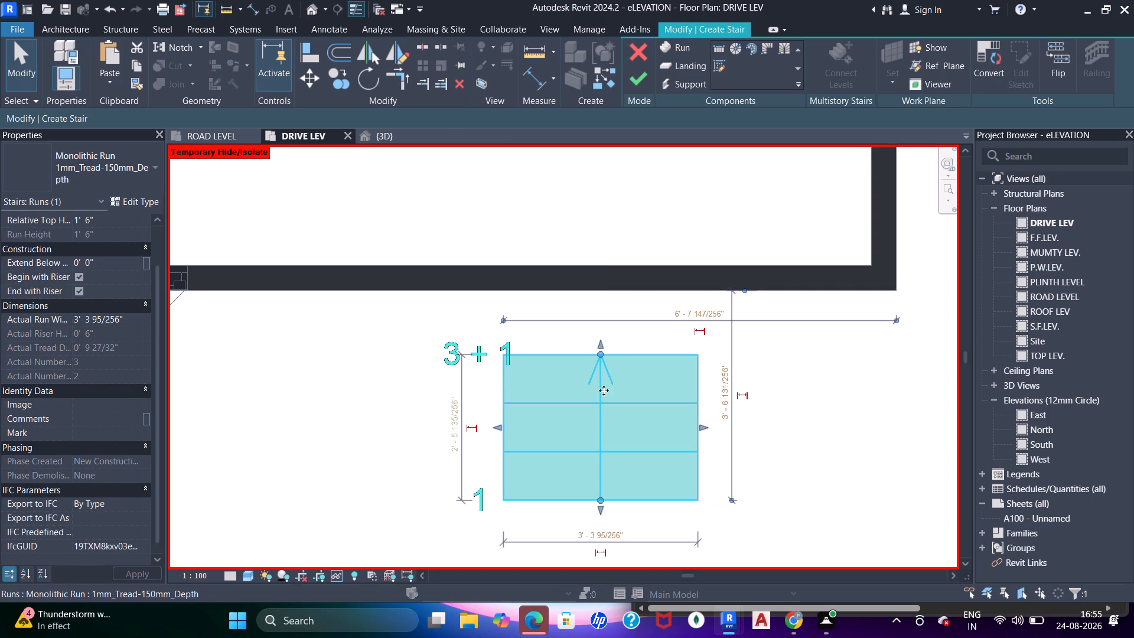
left_click_drag(602, 353, 600, 296)
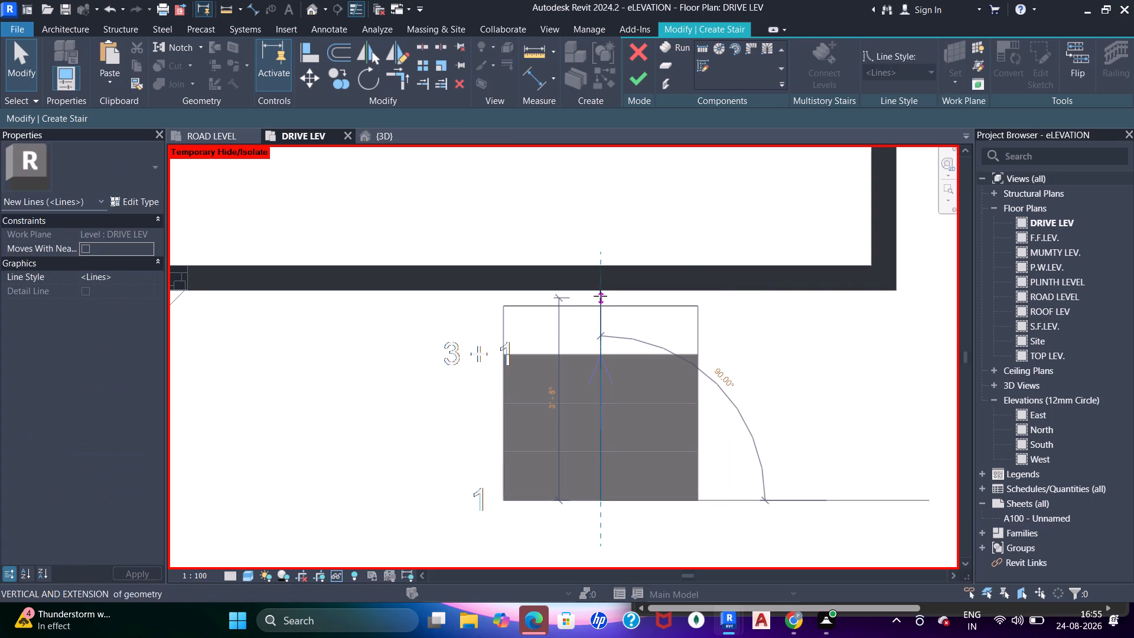
left_click_drag(600, 296, 600, 293)
scroll(611, 328, "up", 2)
key("Escape")
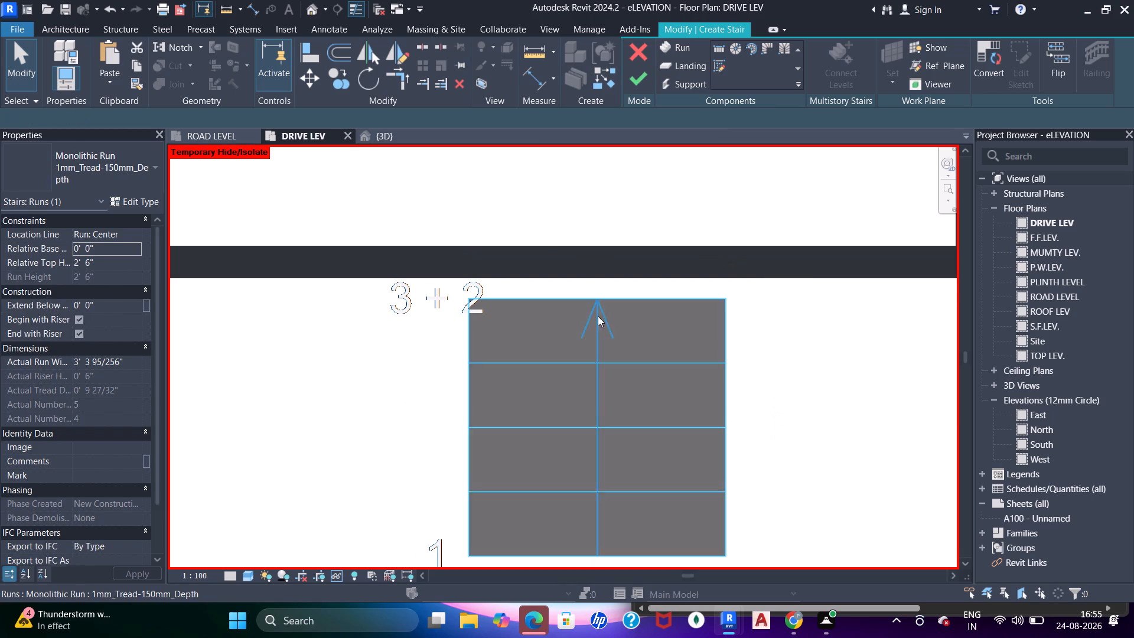
Examine the extended run's height and fit against the front wall in the 3D view and the DRIVE LEV plan.
left_click(380, 135)
scroll(648, 306, "down", 1)
middle_click_drag(673, 353, 687, 316, "shift")
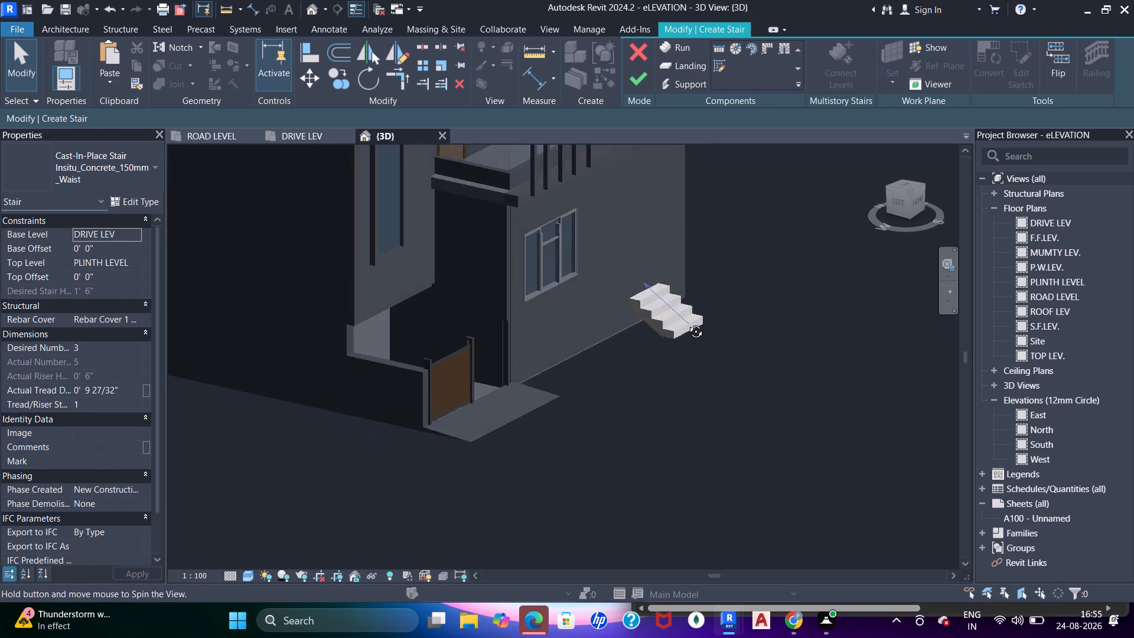
scroll(676, 323, "up", 4)
middle_click_drag(668, 341, 672, 334, "shift")
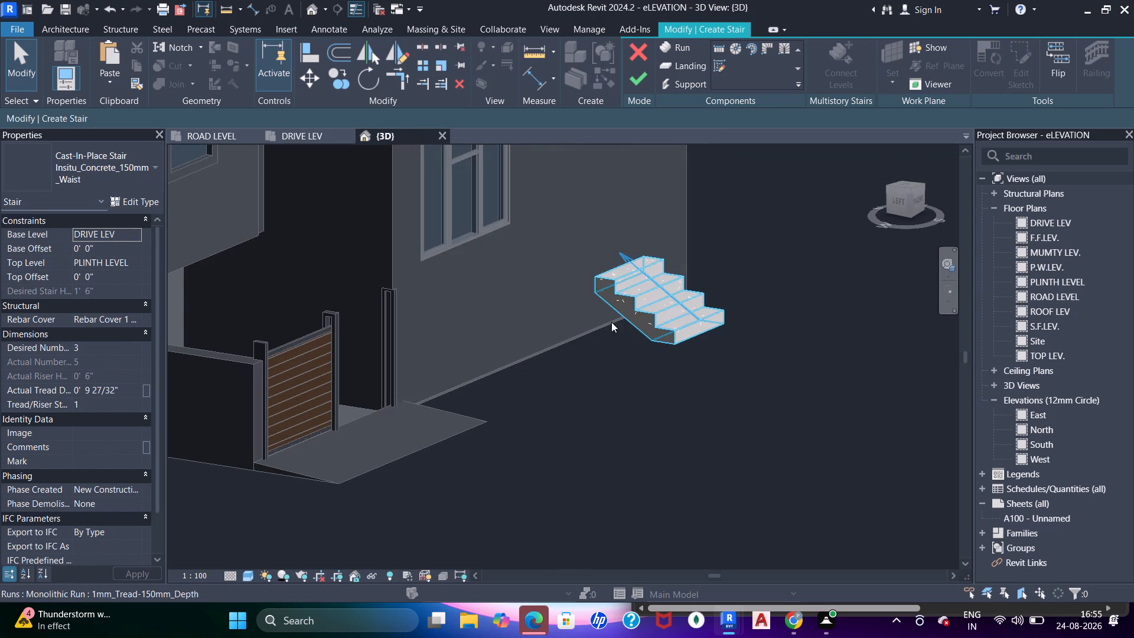
left_click(325, 135)
scroll(507, 297, "down", 14)
middle_click_drag(507, 300, 519, 323)
scroll(517, 333, "up", 4)
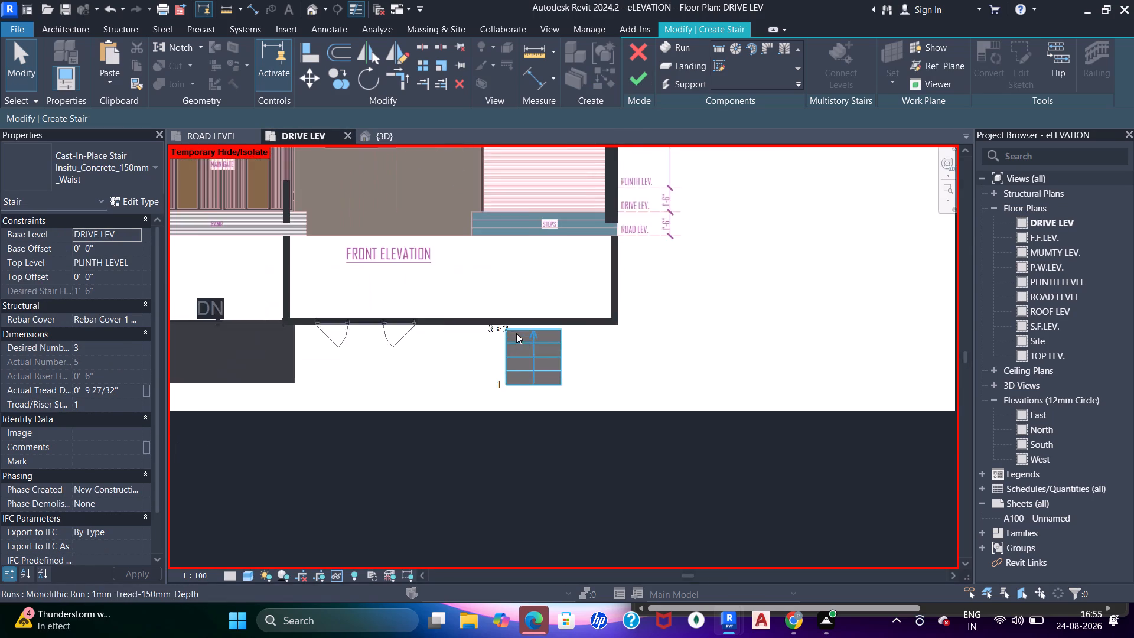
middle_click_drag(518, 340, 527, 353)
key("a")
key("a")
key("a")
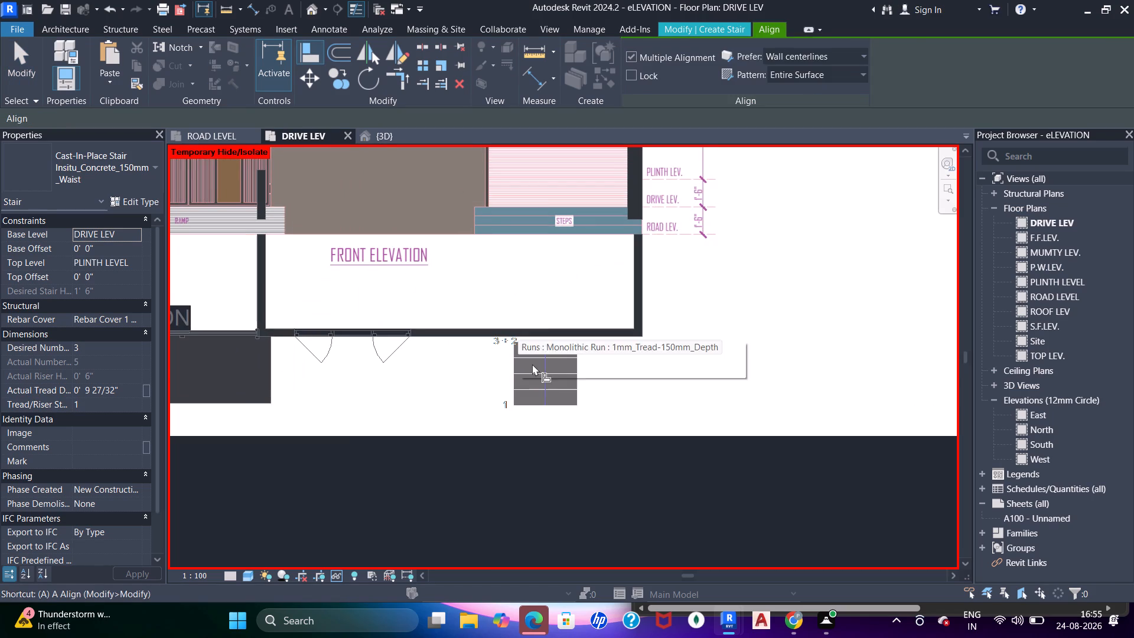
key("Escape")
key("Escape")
Widen the stair run on both sides to about 8'-7", with one side reaching the building's outer corner.
left_click(517, 362)
left_click_drag(509, 371, 490, 371)
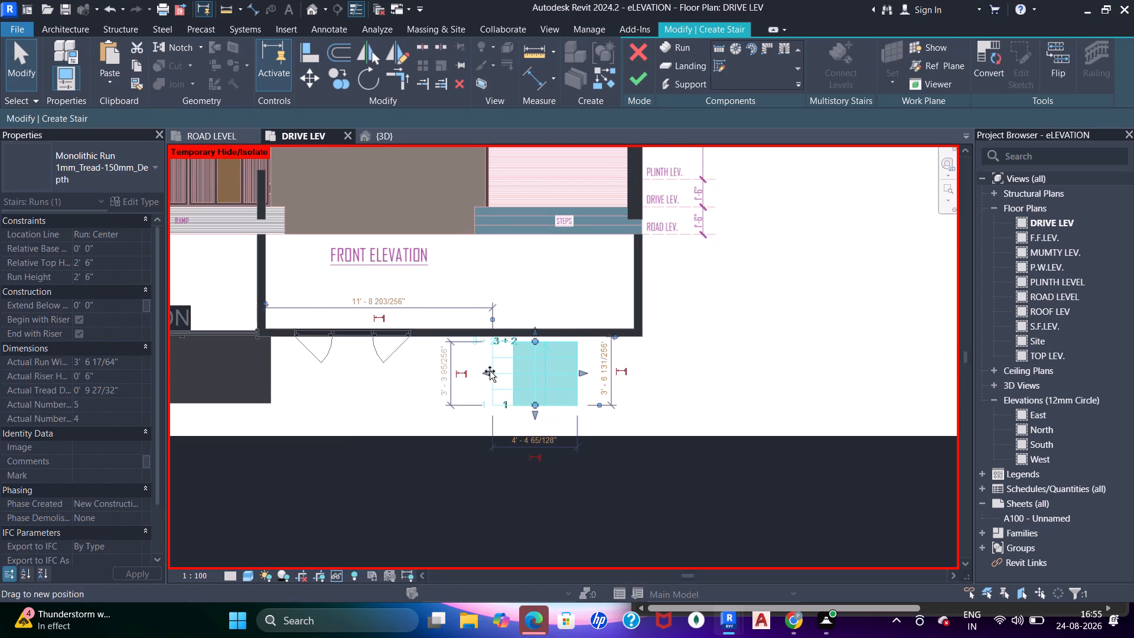
left_click_drag(490, 371, 476, 366)
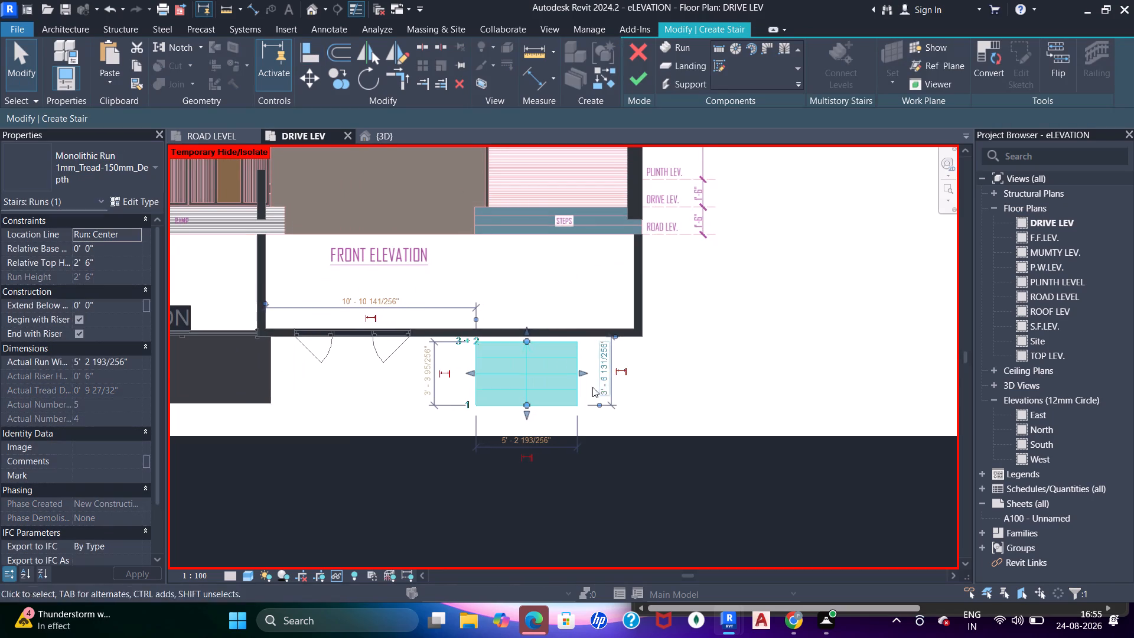
left_click_drag(592, 371, 637, 372)
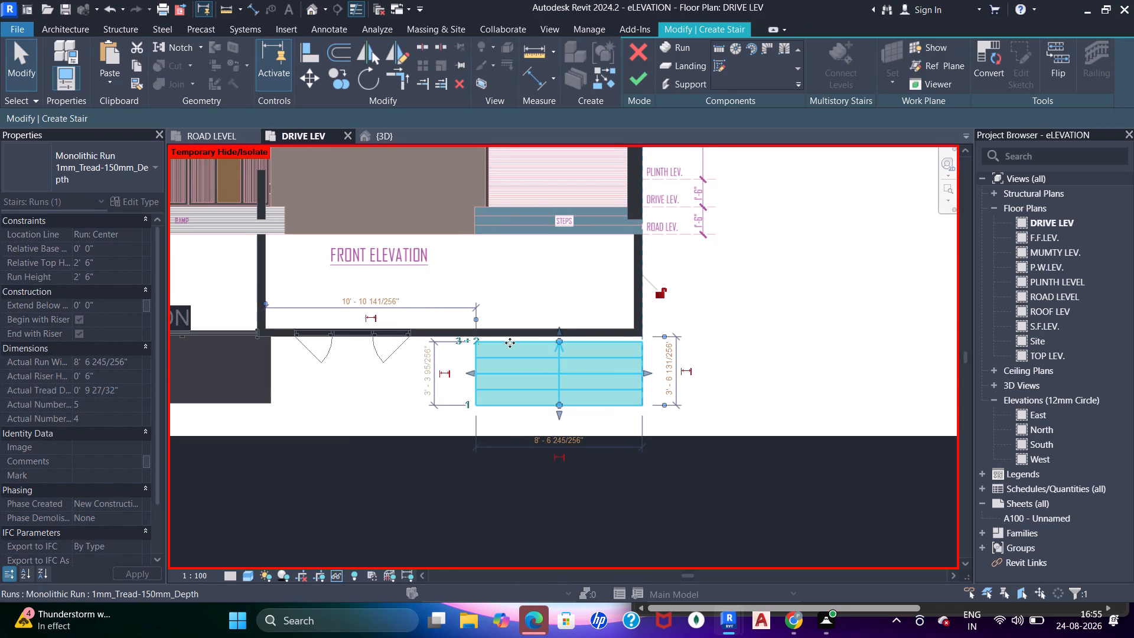
Bring the run's upper end flush against the outer face of the front wall.
scroll(514, 344, "up", 6)
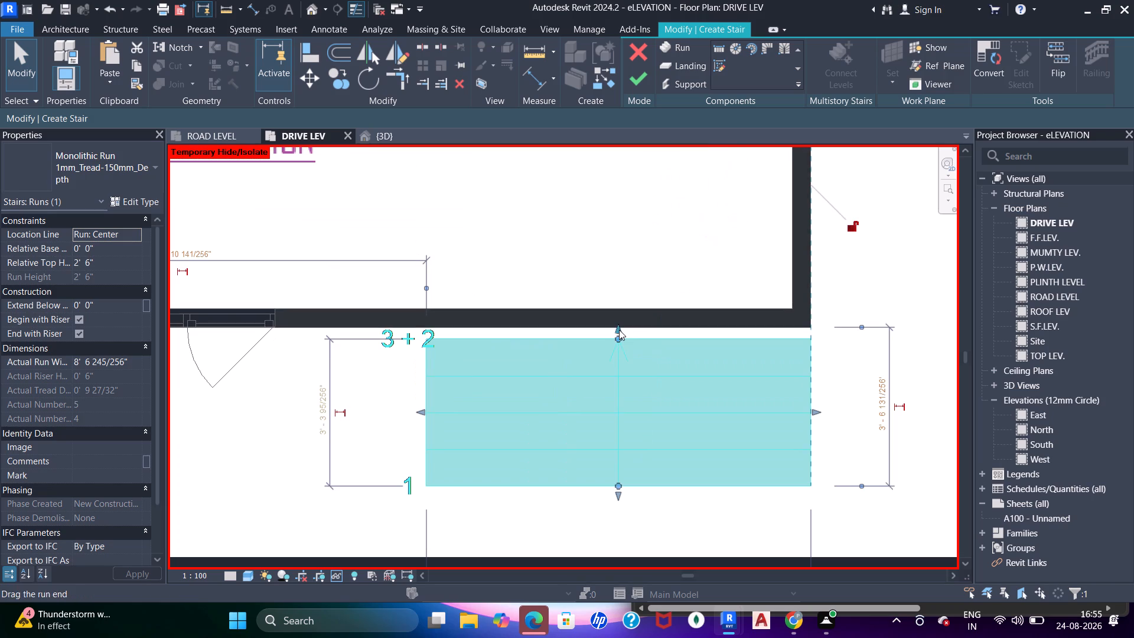
left_click(619, 330)
key("Escape")
scroll(475, 339, "down", 5)
middle_click_drag(508, 294, 518, 311)
scroll(471, 389, "up", 2)
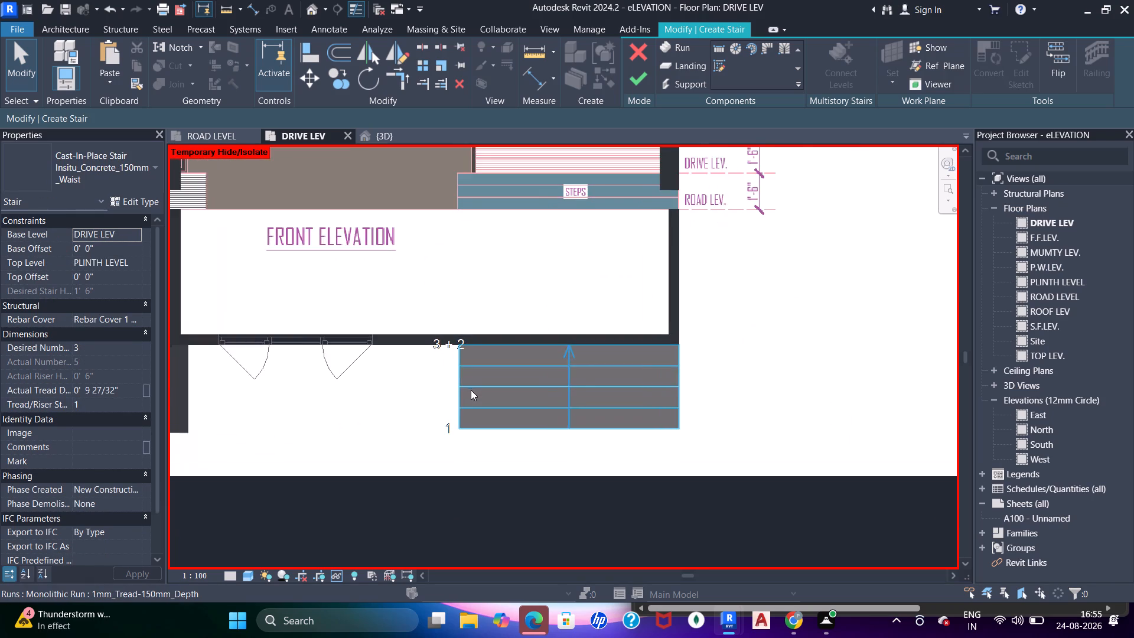
Widen the run toward the front window to about 9'-0" and finish the stair edit.
left_click(494, 394)
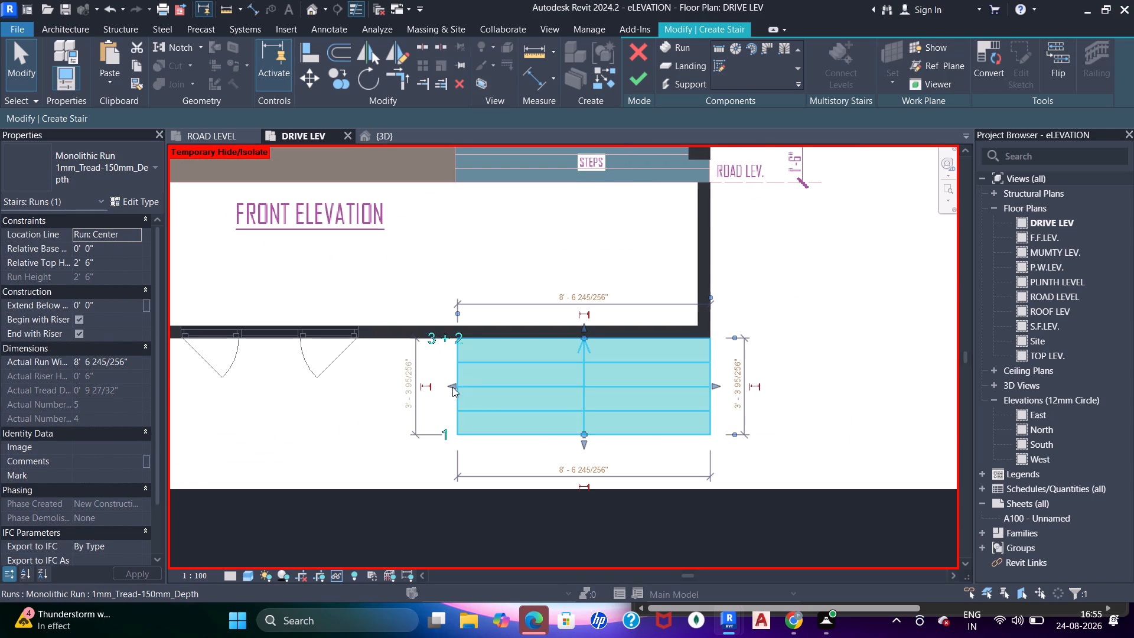
left_click(452, 387)
left_click(635, 80)
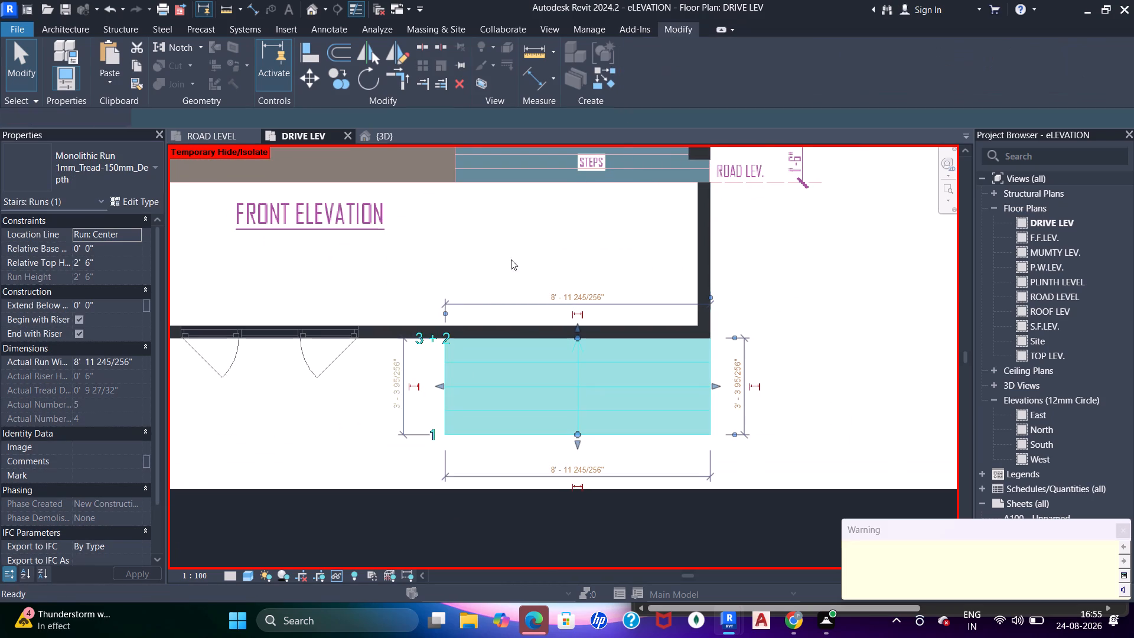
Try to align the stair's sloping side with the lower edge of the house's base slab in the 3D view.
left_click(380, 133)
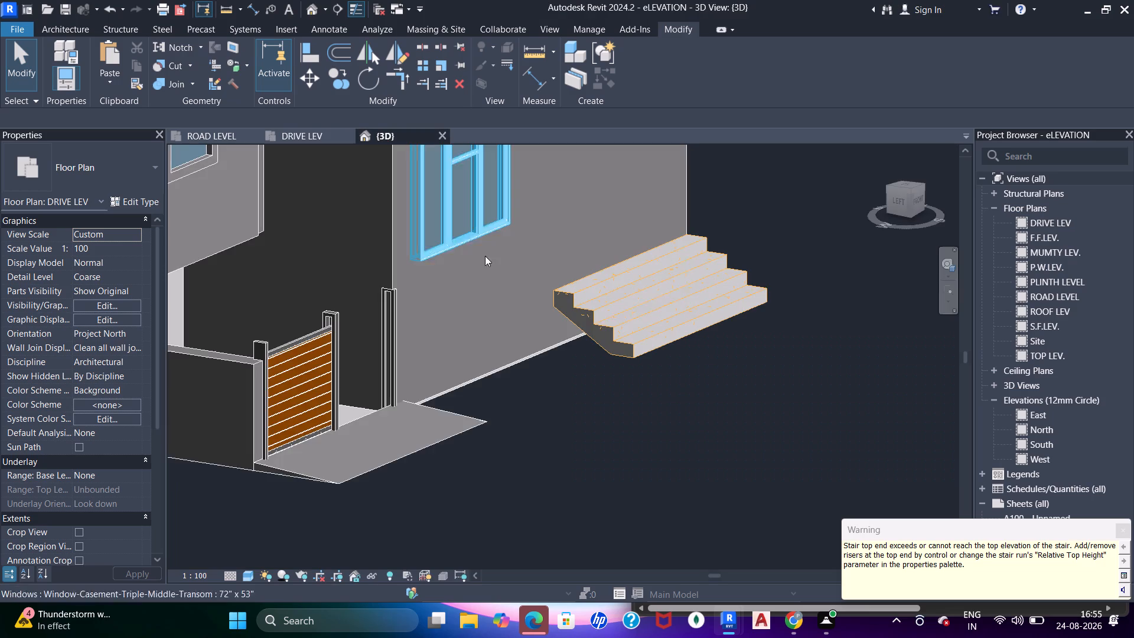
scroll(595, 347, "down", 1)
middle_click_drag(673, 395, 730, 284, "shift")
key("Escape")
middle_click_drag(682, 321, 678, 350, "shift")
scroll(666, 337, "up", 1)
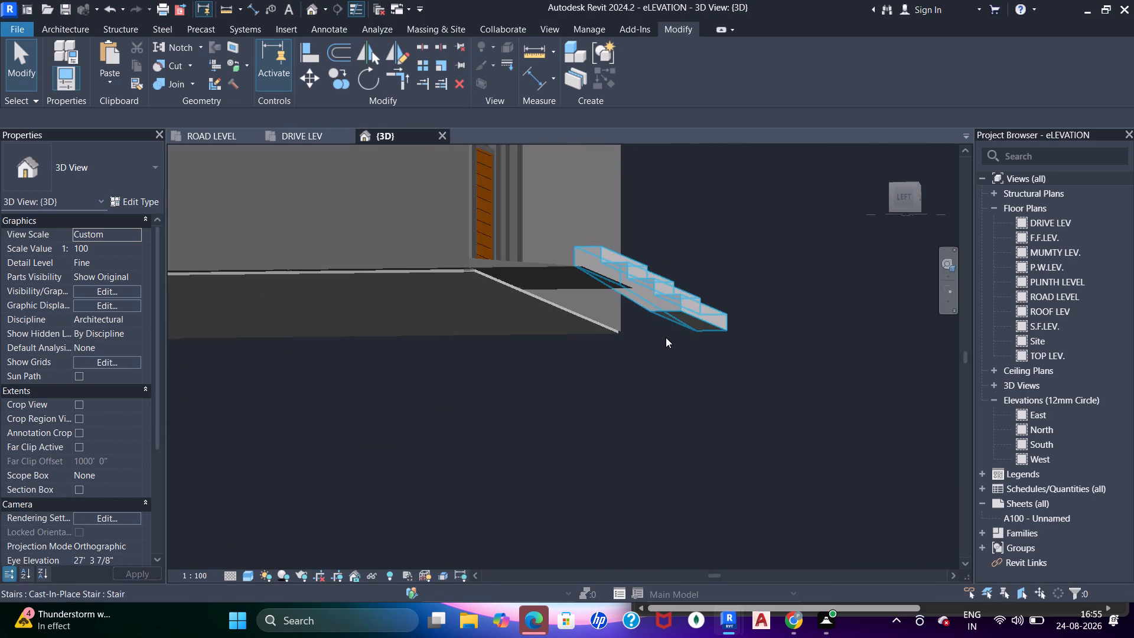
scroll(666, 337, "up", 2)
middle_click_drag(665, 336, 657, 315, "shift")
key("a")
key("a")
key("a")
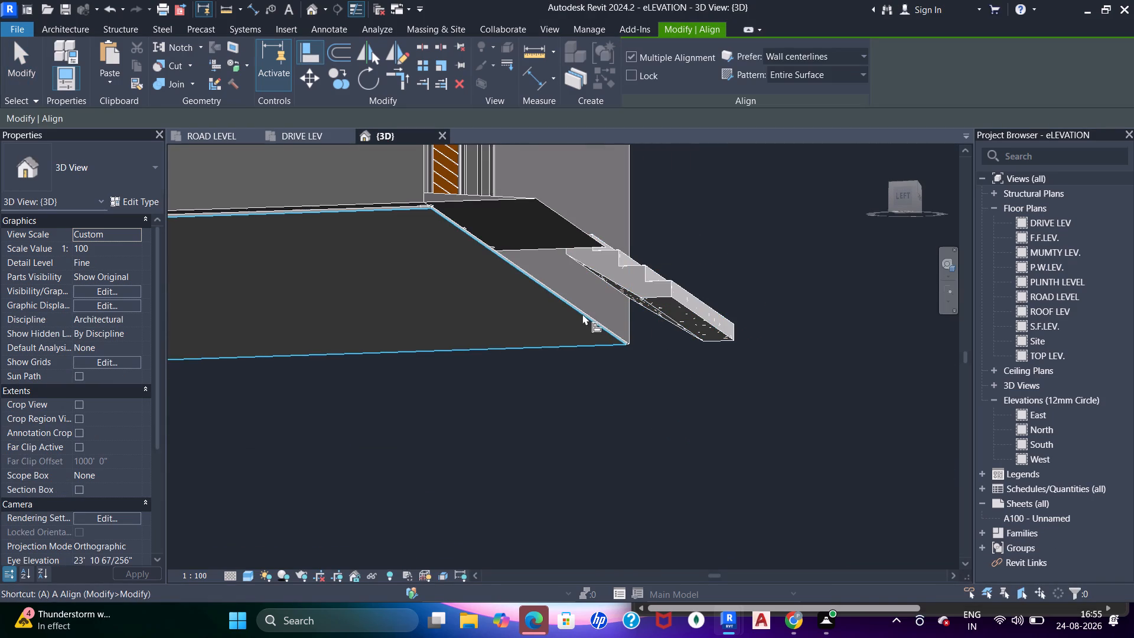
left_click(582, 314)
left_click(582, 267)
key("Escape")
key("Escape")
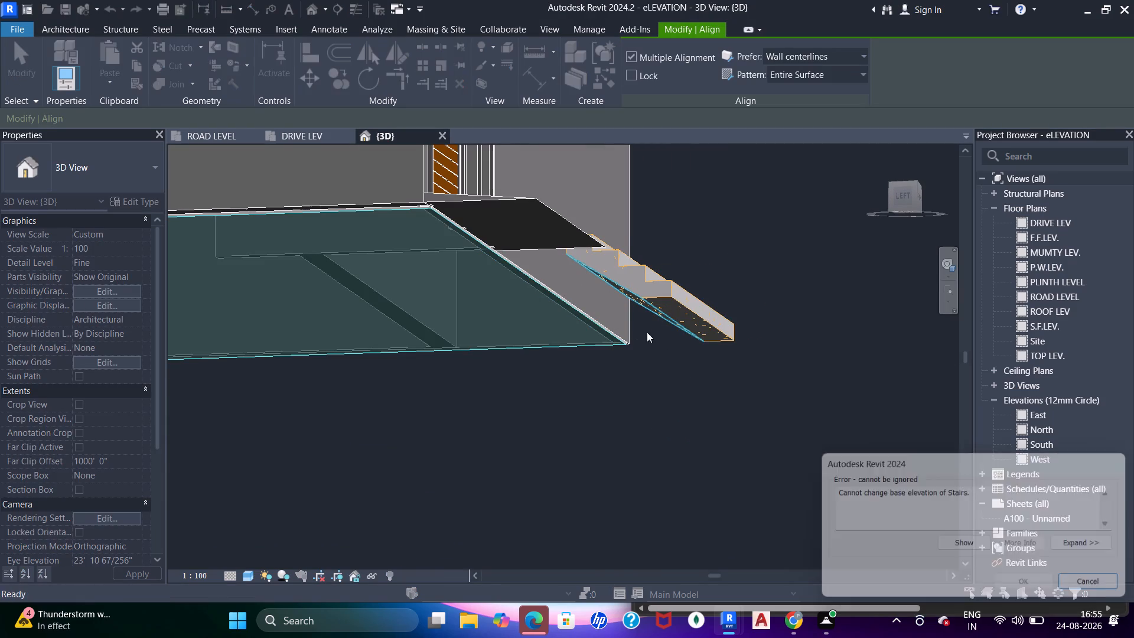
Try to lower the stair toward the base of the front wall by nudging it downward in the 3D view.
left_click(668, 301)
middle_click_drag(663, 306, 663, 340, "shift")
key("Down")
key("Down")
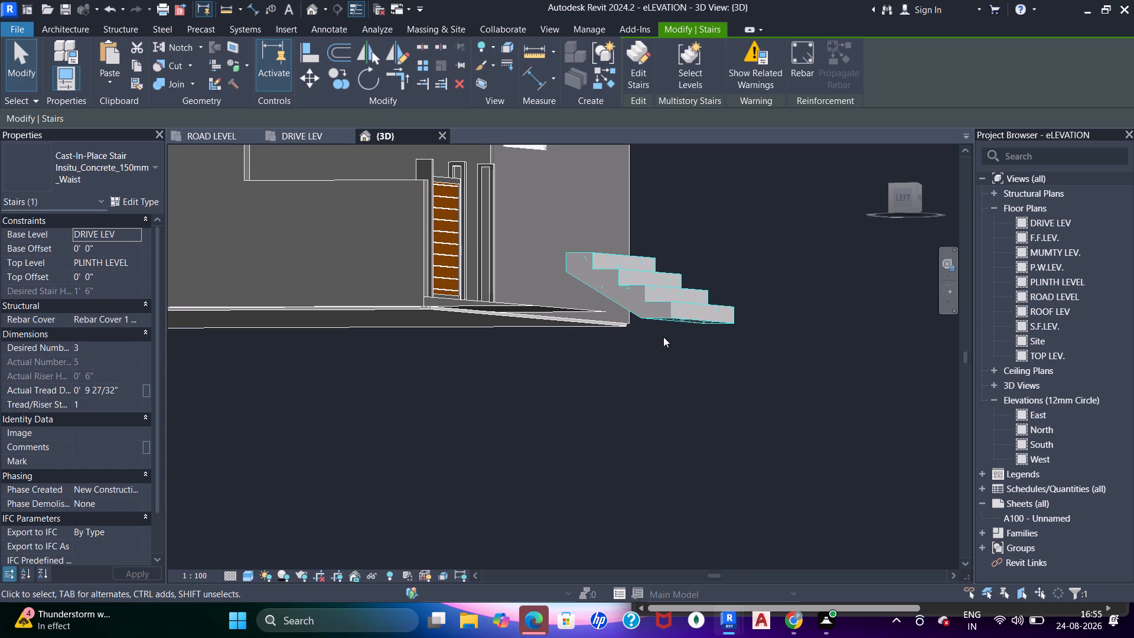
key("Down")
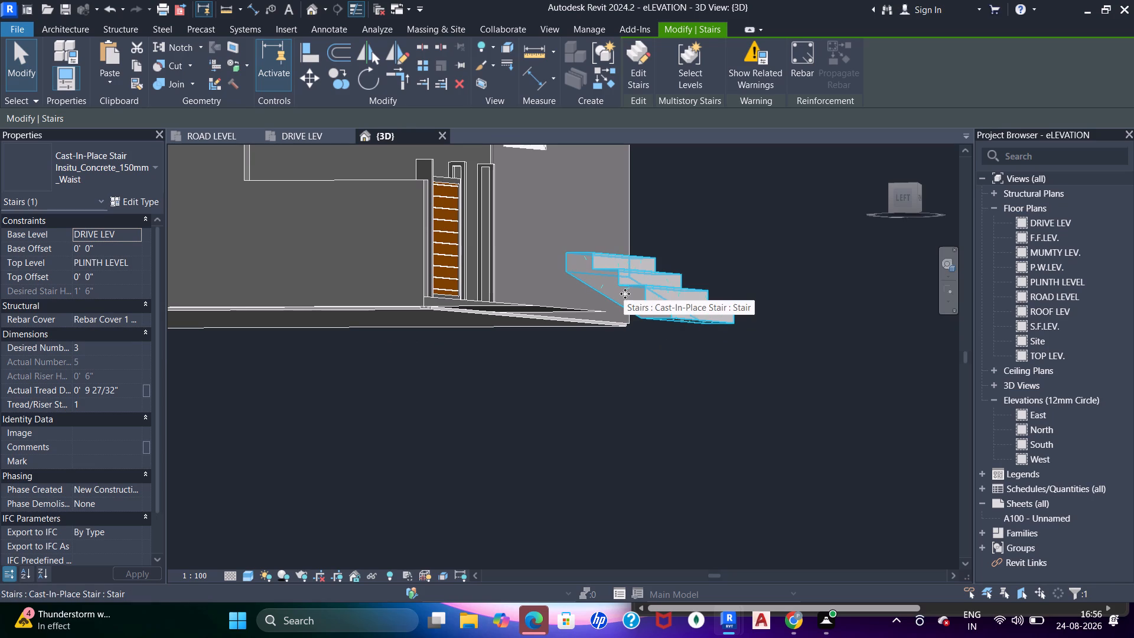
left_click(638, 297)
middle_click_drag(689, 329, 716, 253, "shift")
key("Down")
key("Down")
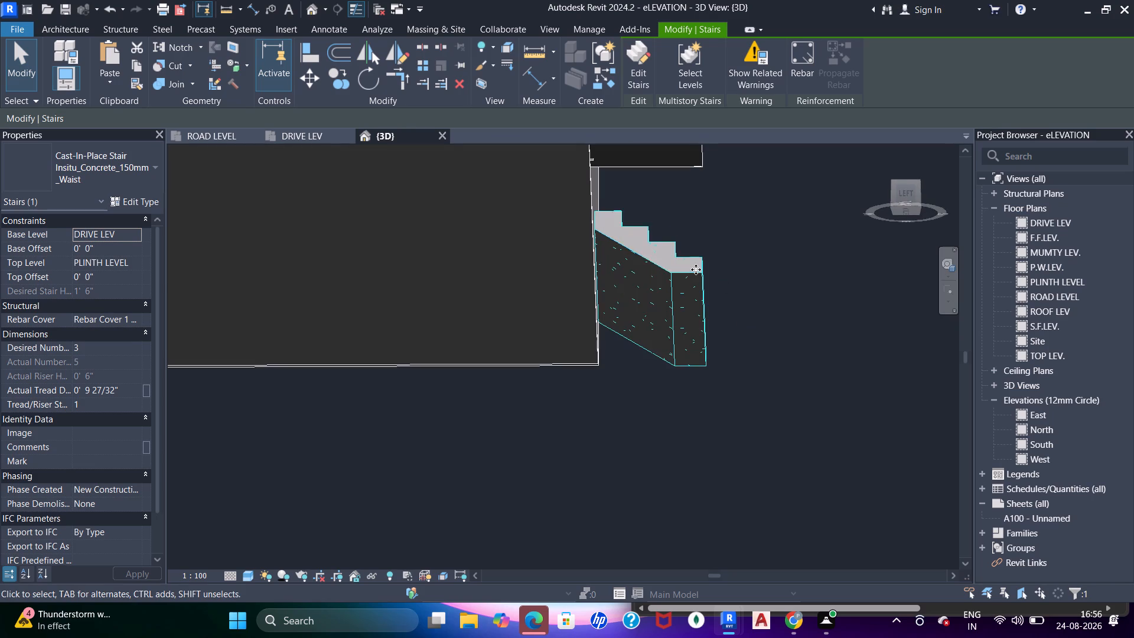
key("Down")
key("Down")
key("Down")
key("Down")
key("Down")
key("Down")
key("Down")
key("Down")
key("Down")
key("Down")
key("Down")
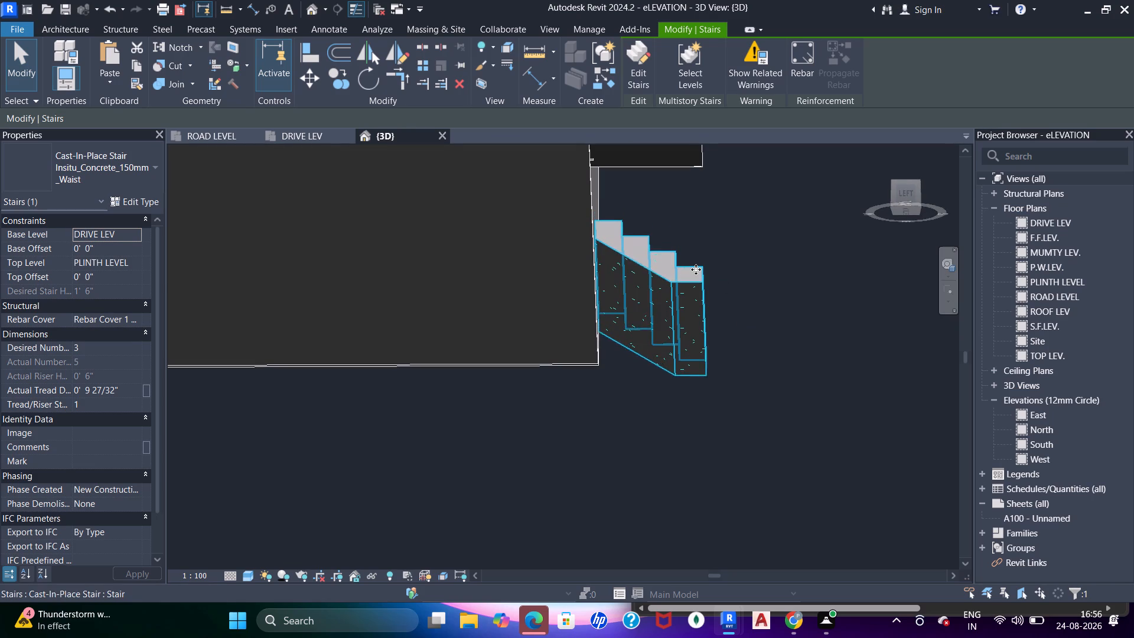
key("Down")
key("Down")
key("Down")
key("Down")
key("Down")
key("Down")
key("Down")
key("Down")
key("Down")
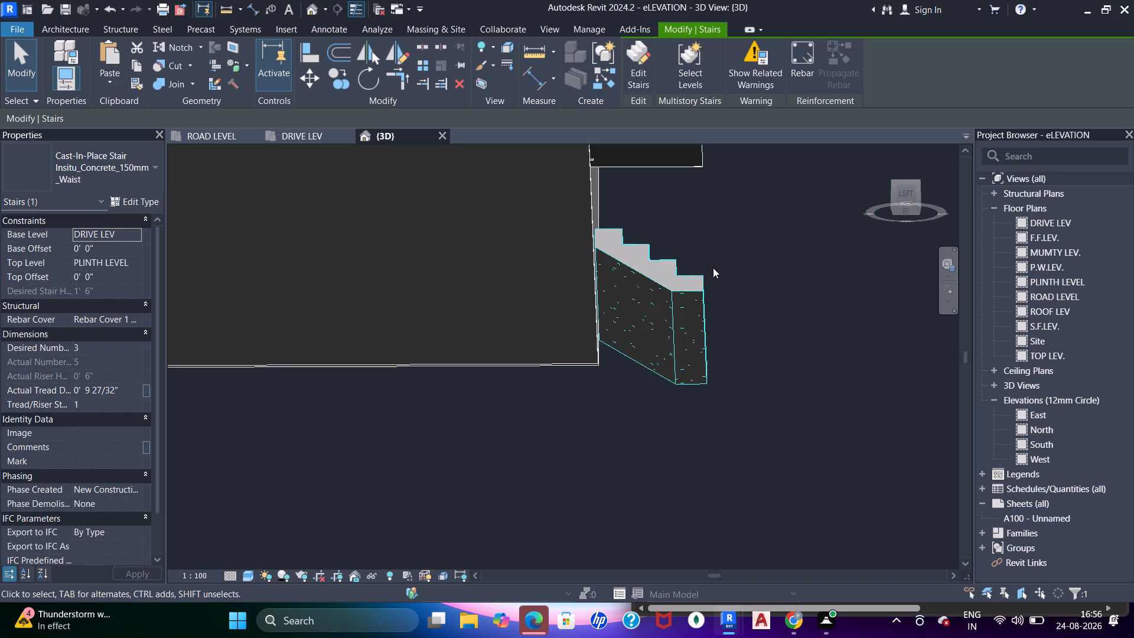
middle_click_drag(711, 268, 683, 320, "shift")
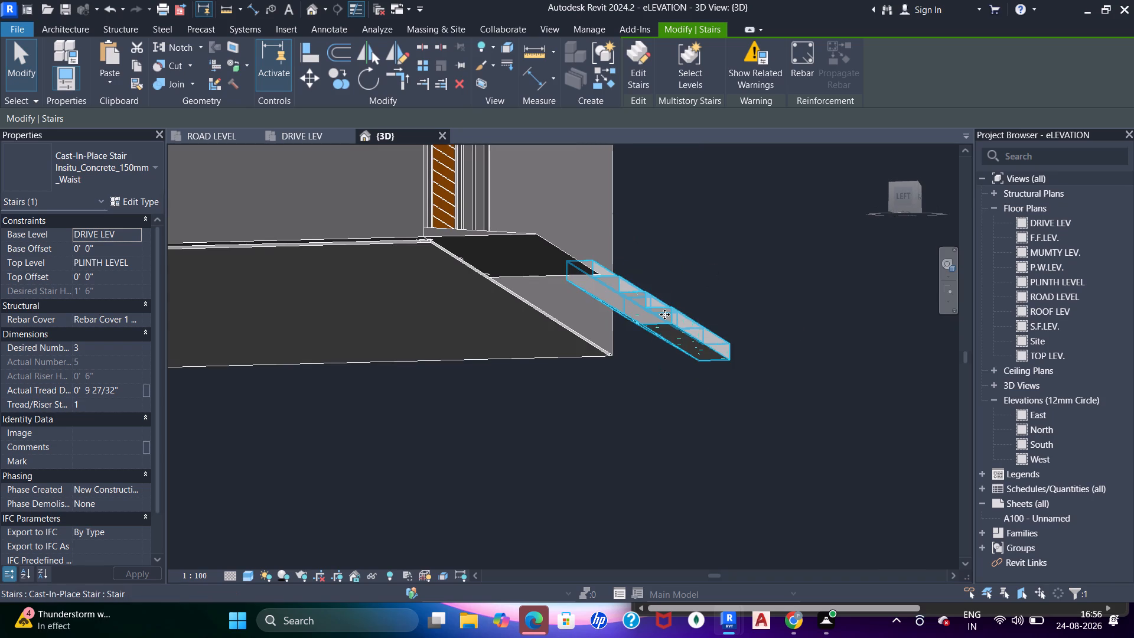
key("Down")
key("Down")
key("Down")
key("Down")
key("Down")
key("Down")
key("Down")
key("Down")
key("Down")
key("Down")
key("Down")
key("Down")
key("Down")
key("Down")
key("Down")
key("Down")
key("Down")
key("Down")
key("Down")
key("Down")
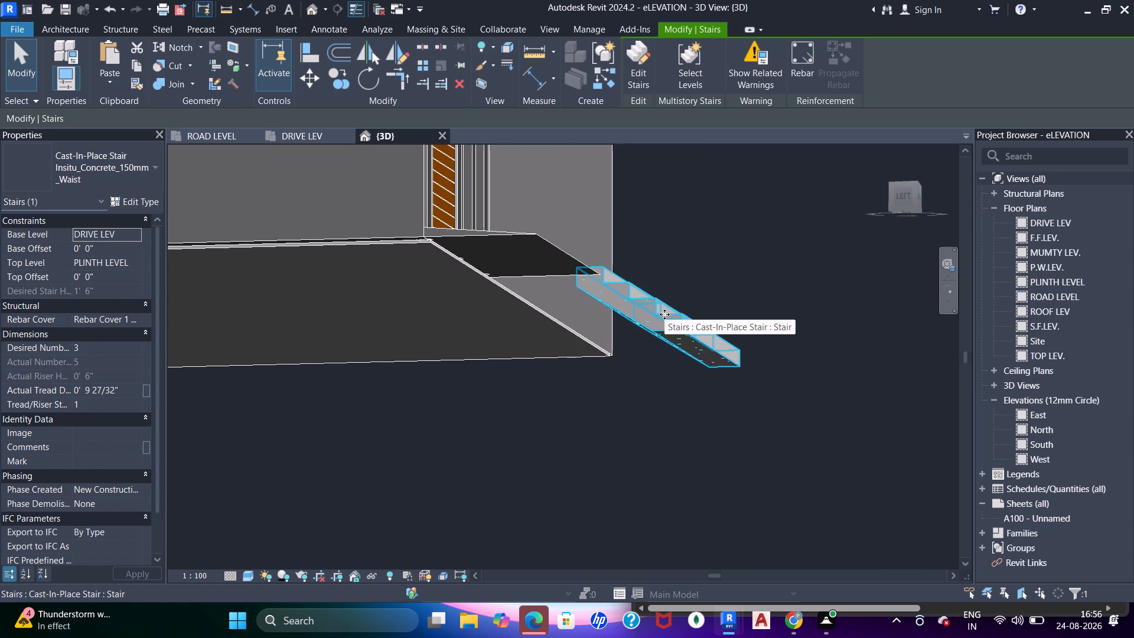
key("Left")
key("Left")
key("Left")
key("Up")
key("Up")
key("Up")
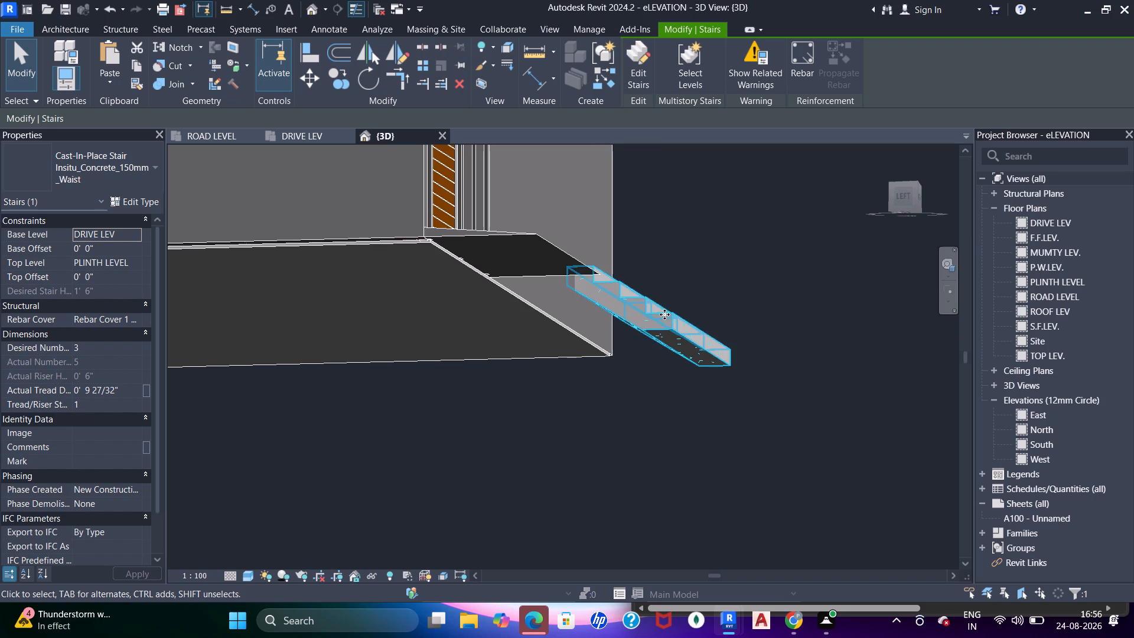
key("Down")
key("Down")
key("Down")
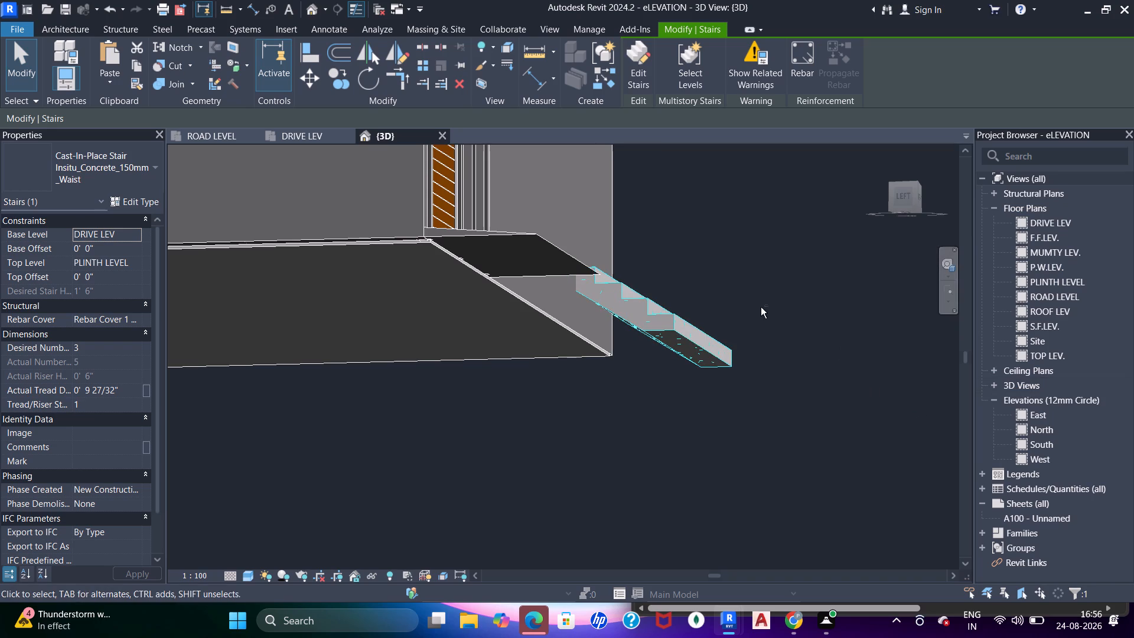
Nudge the stair back along the front wall until its end lines up with the building's outer corner.
middle_click_drag(755, 304, 456, 467, "shift")
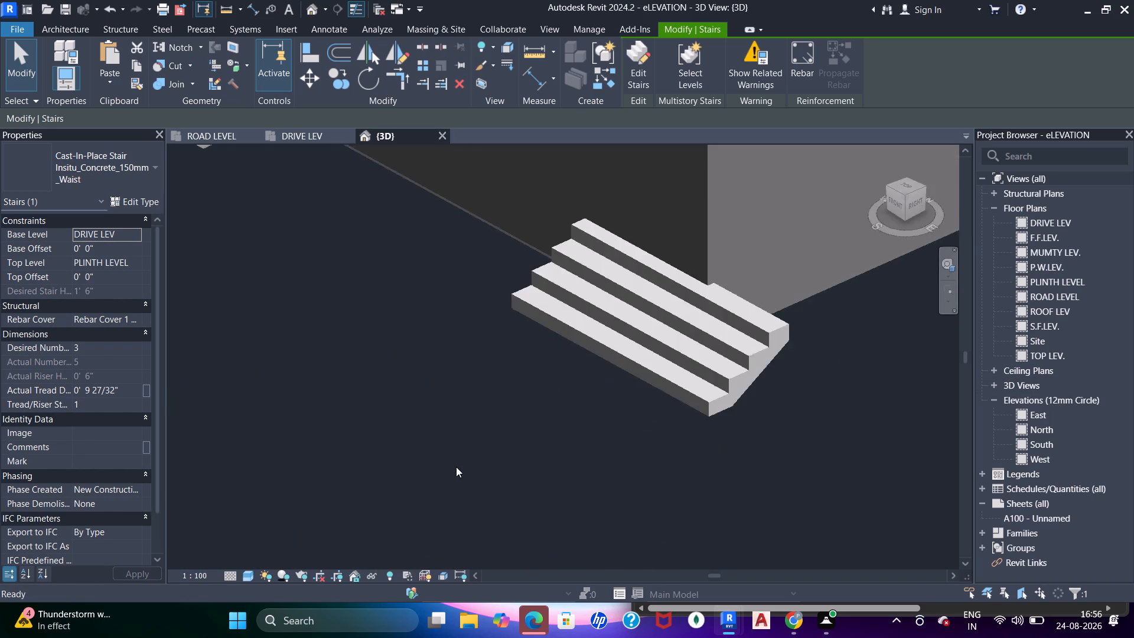
middle_click_drag(474, 469, 649, 471, "shift")
left_click(545, 383)
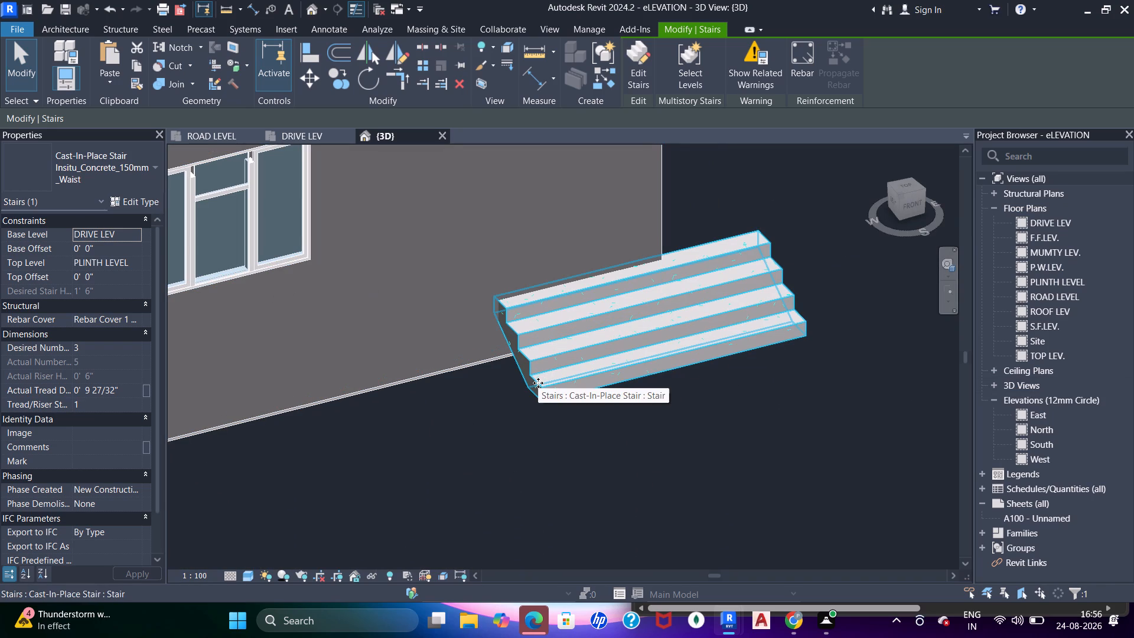
key("Left")
key("Left")
key("Left")
key("Left")
key("Left")
key("Left")
key("Left")
key("Left")
key("Left")
key("Left")
key("Left")
key("Left")
key("Left")
key("Left")
key("Left")
key("Left")
key("Left")
key("Left")
key("Left")
key("Left")
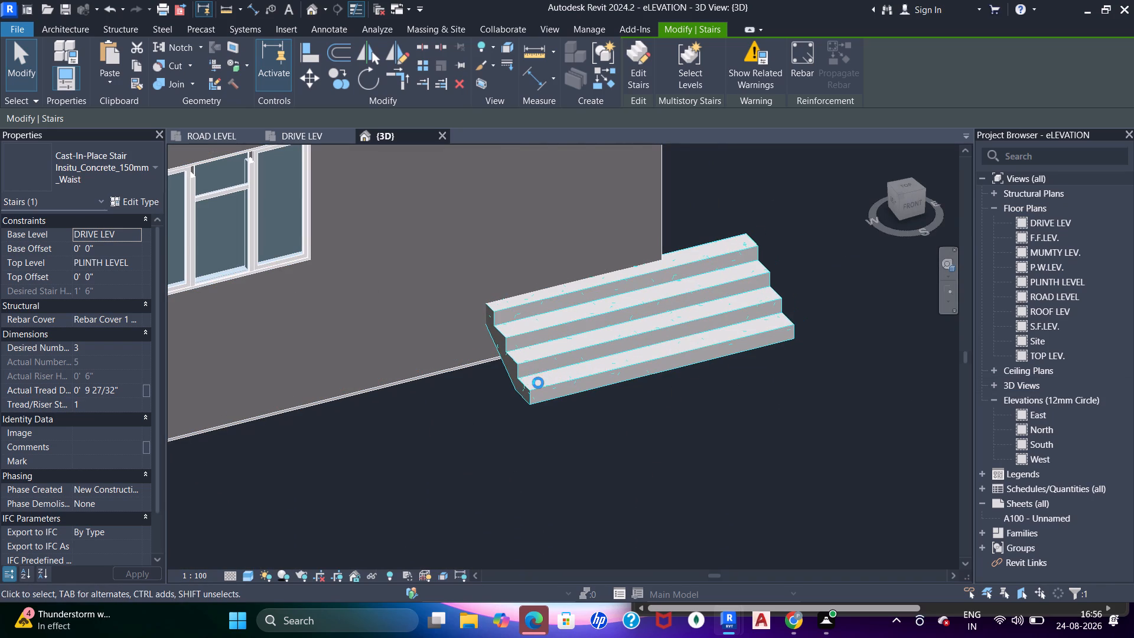
middle_click_drag(568, 374, 522, 353, "shift")
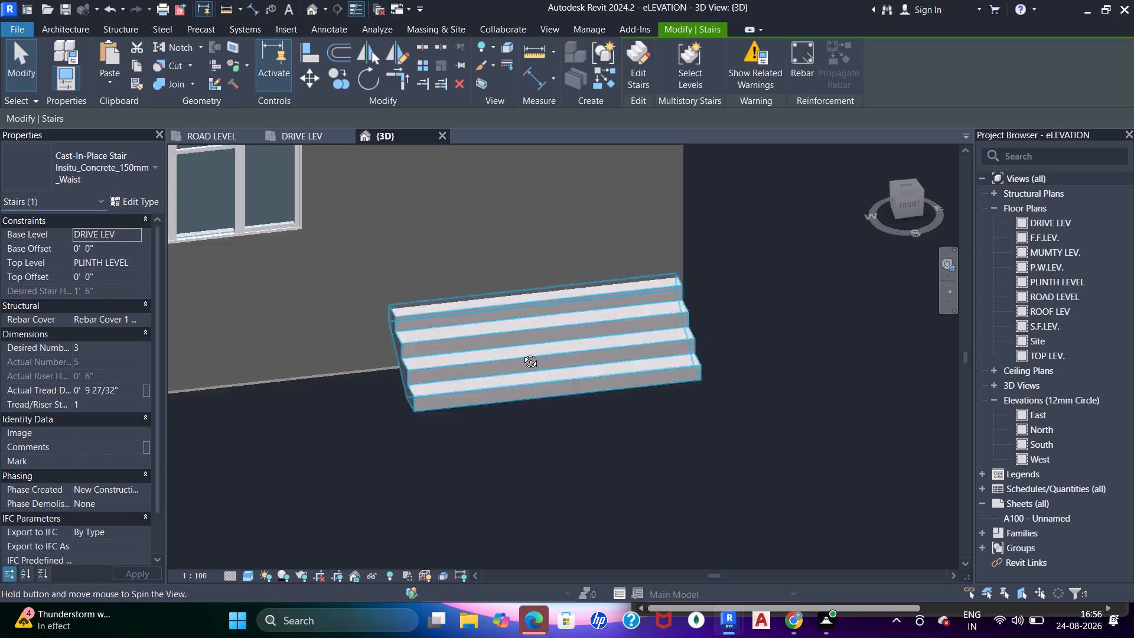
middle_click_drag(522, 353, 513, 338, "shift")
middle_click_drag(705, 328, 672, 325)
scroll(718, 337, "up", 4)
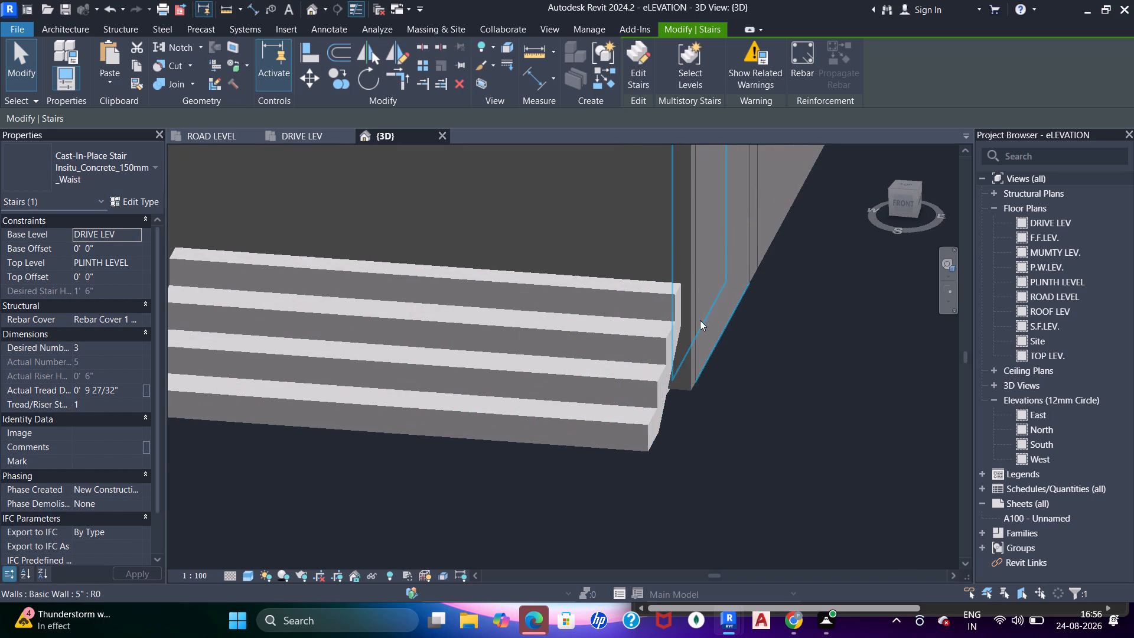
key("Right")
key("Right")
key("Right")
key("Escape")
scroll(641, 303, "down", 5)
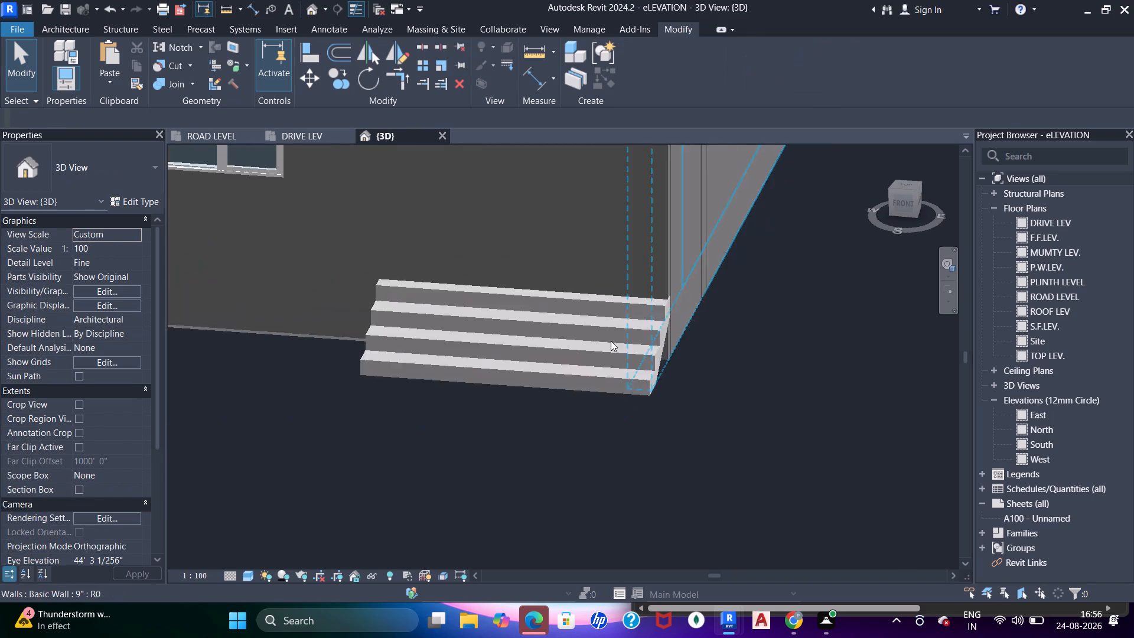
Examine the stair's position and height against the front wall and base slab in the 3D view and DRIVE LEV plan.
middle_click_drag(607, 347, 734, 309, "shift")
left_click(584, 366)
middle_click_drag(556, 385, 597, 285, "shift")
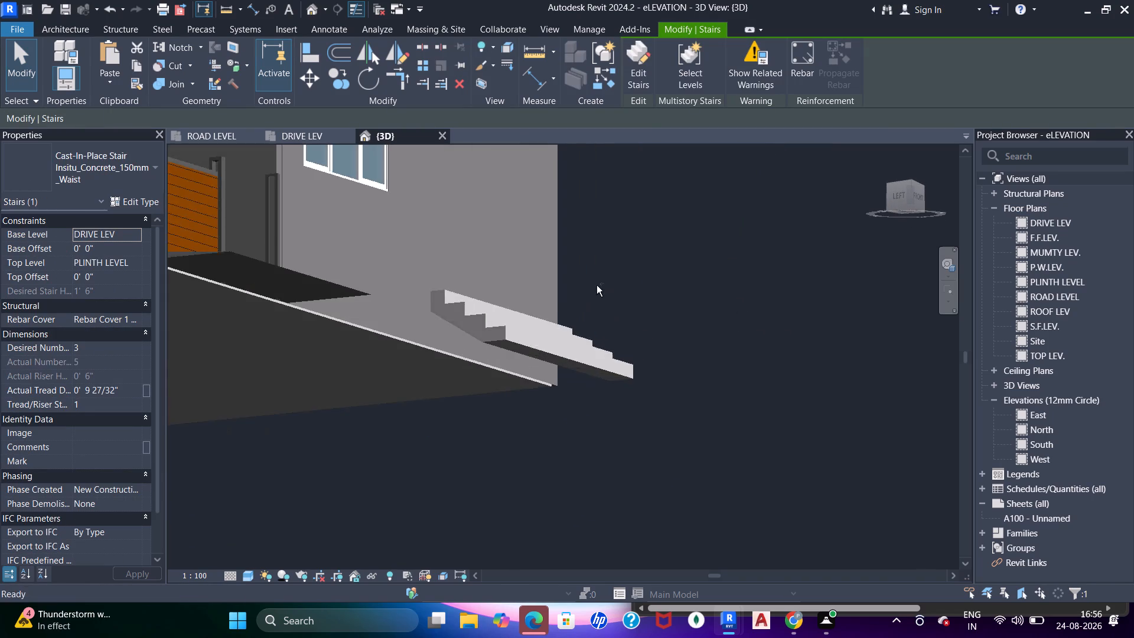
left_click(305, 135)
scroll(555, 313, "down", 8)
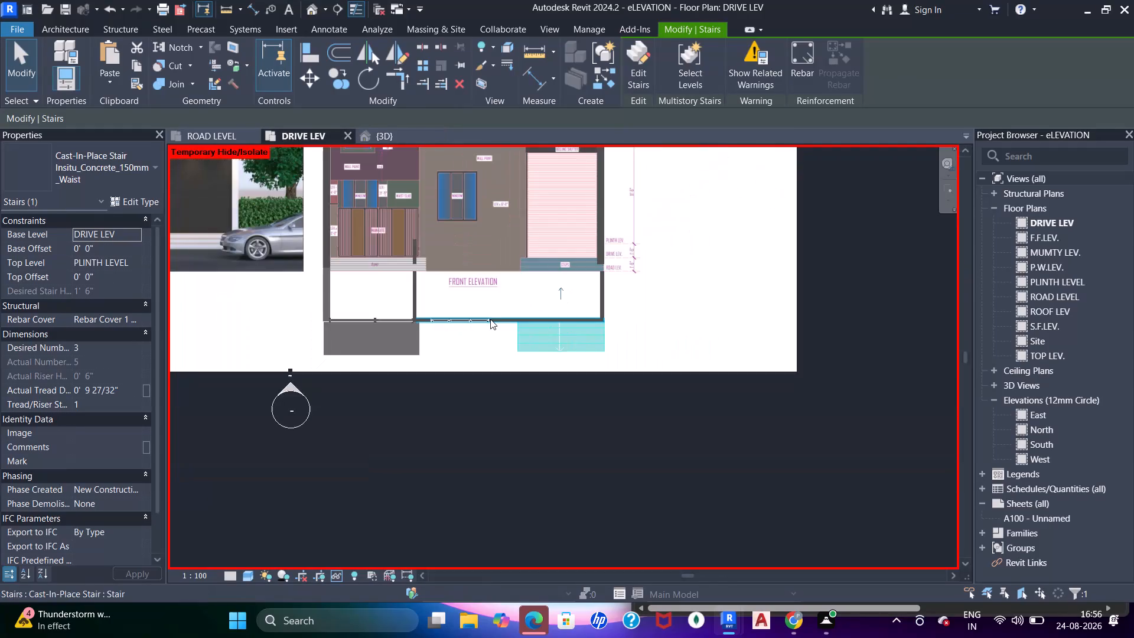
middle_click_drag(494, 318, 620, 403)
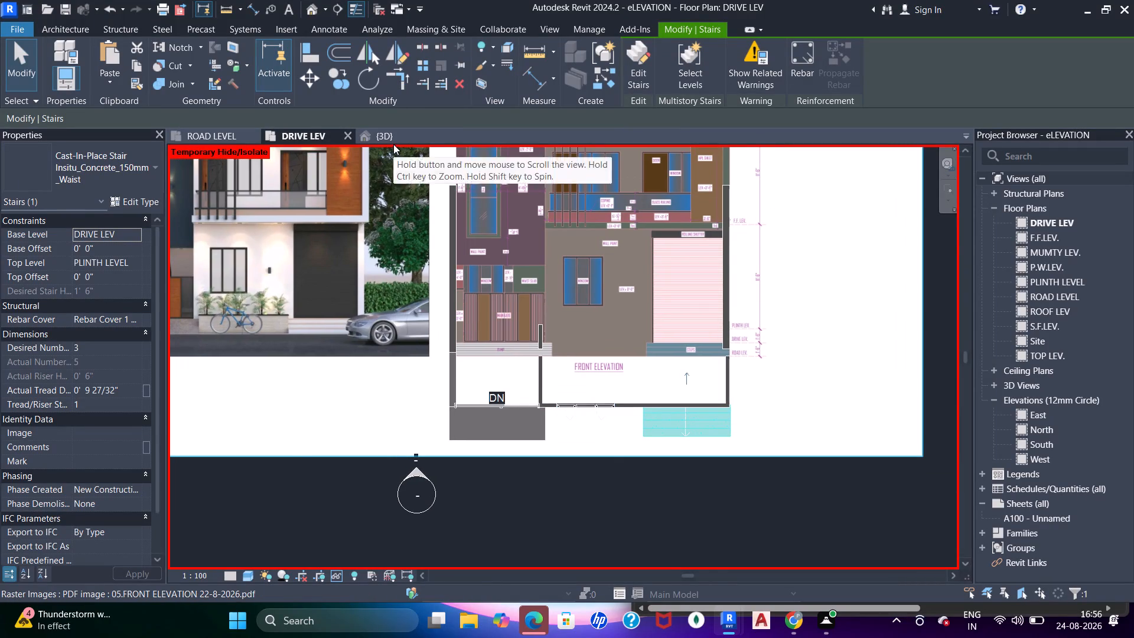
left_click(390, 140)
scroll(520, 357, "down", 2)
middle_click_drag(516, 388, 519, 476, "shift")
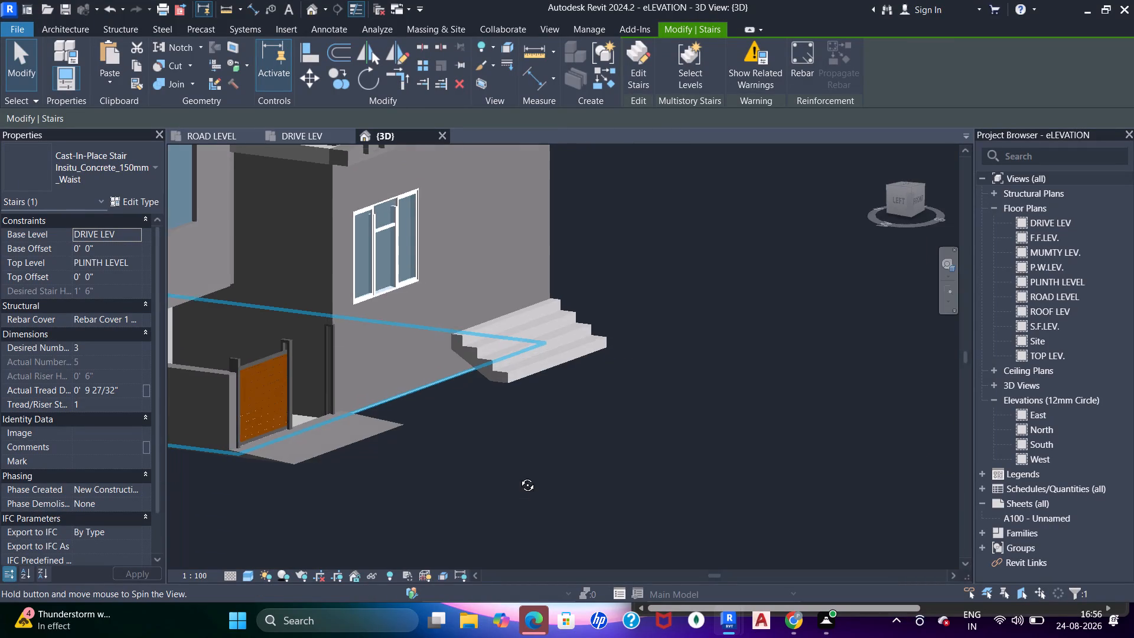
middle_click_drag(519, 476, 539, 441, "shift")
scroll(475, 364, "up", 3)
middle_click_drag(488, 373, 506, 316, "shift")
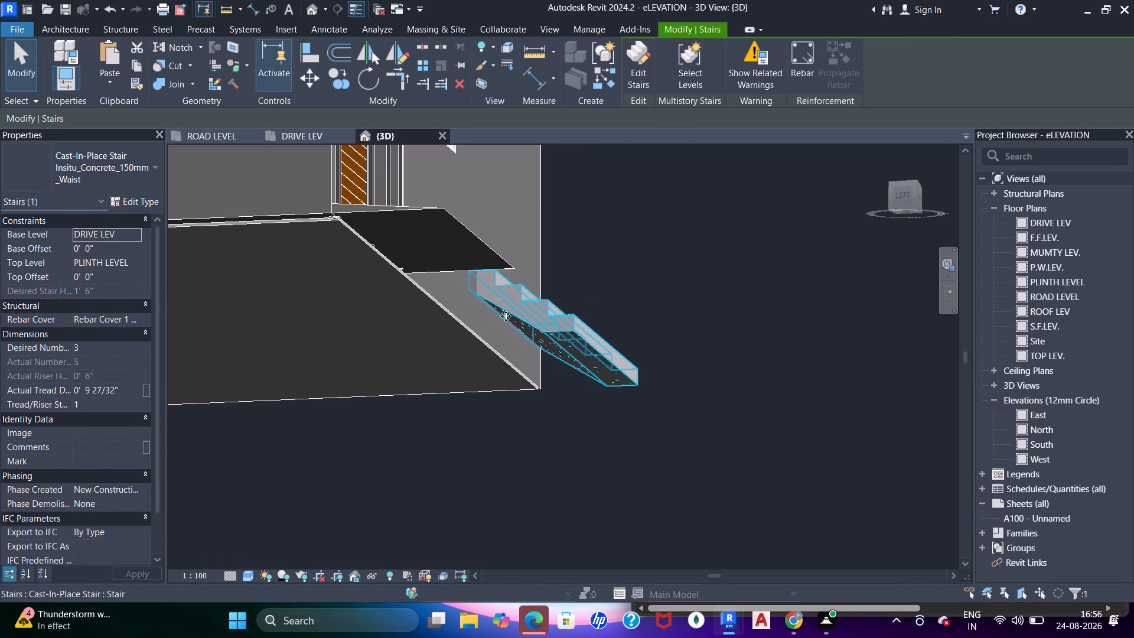
left_click(506, 315)
scroll(508, 316, "up", 4)
scroll(526, 311, "down", 6)
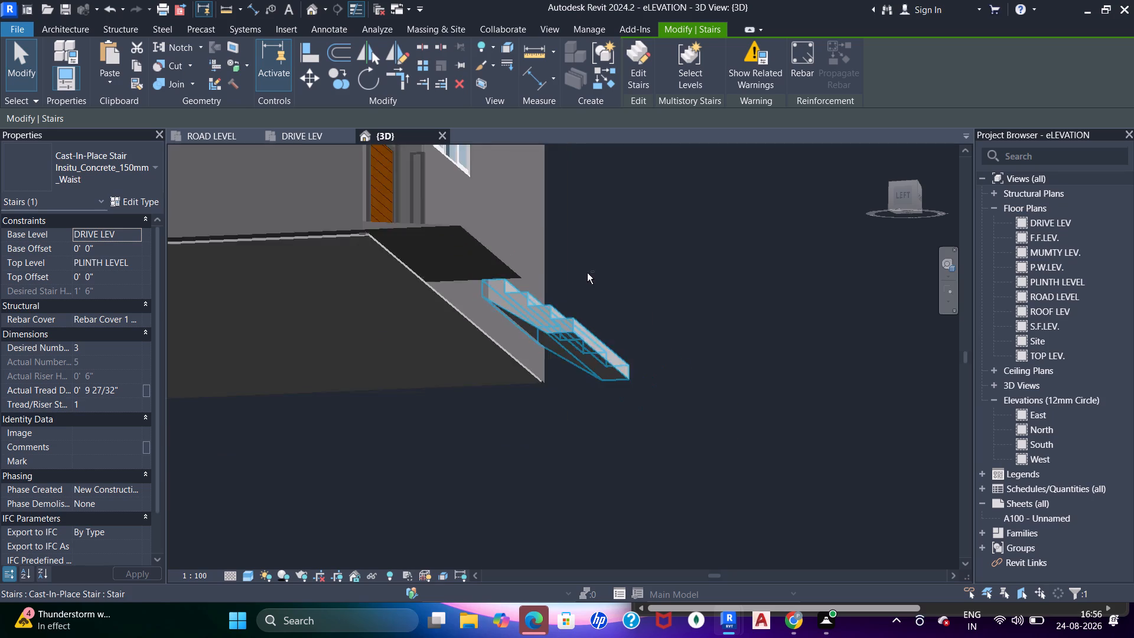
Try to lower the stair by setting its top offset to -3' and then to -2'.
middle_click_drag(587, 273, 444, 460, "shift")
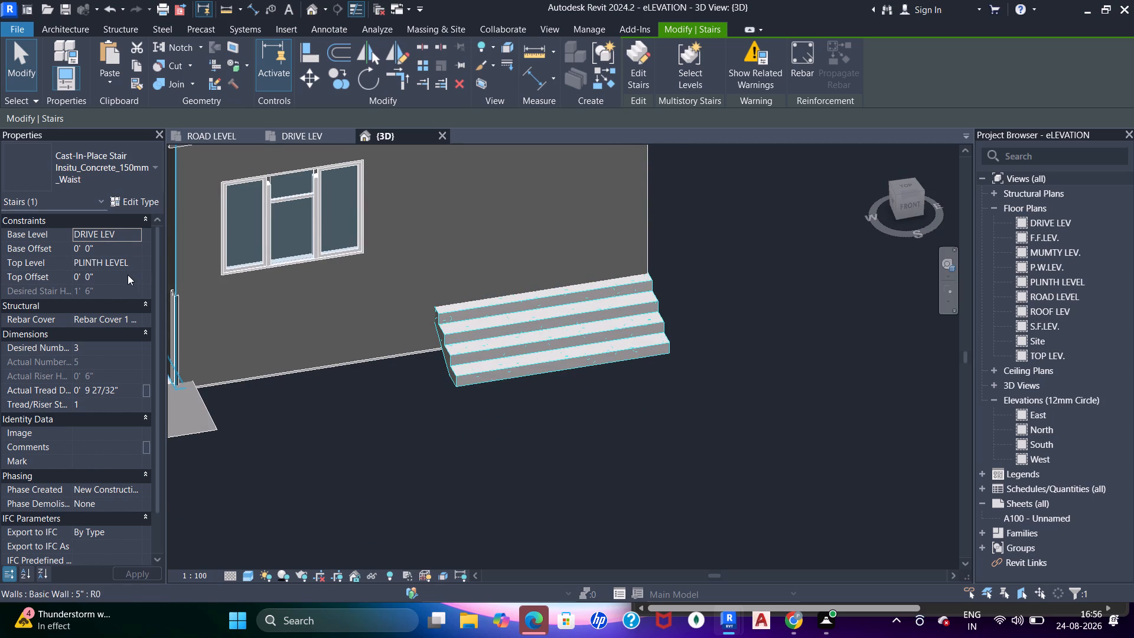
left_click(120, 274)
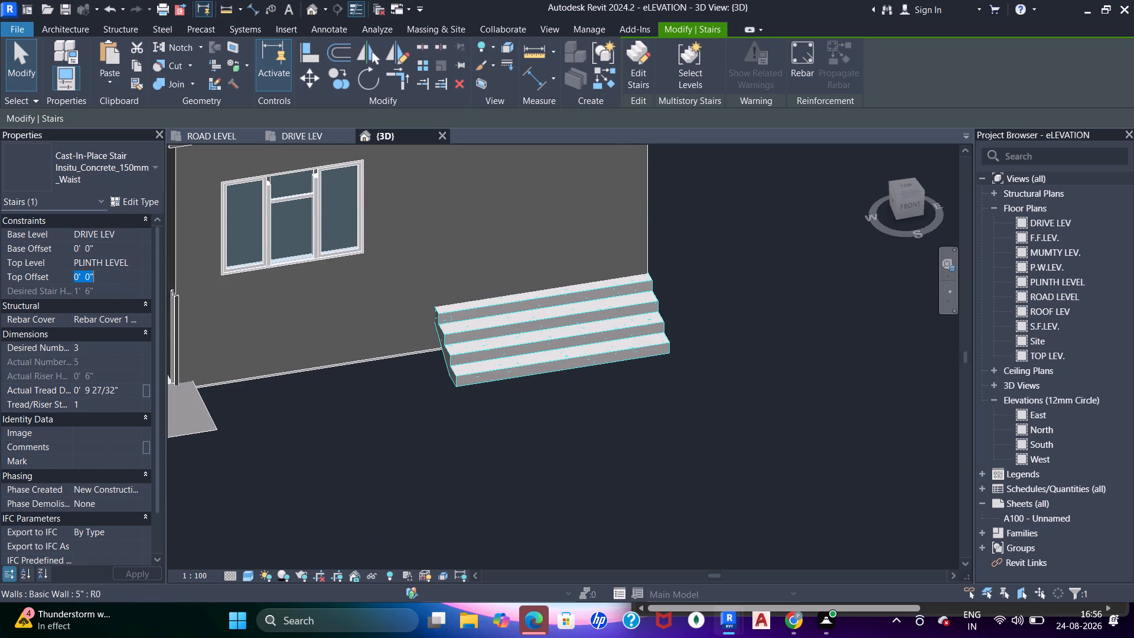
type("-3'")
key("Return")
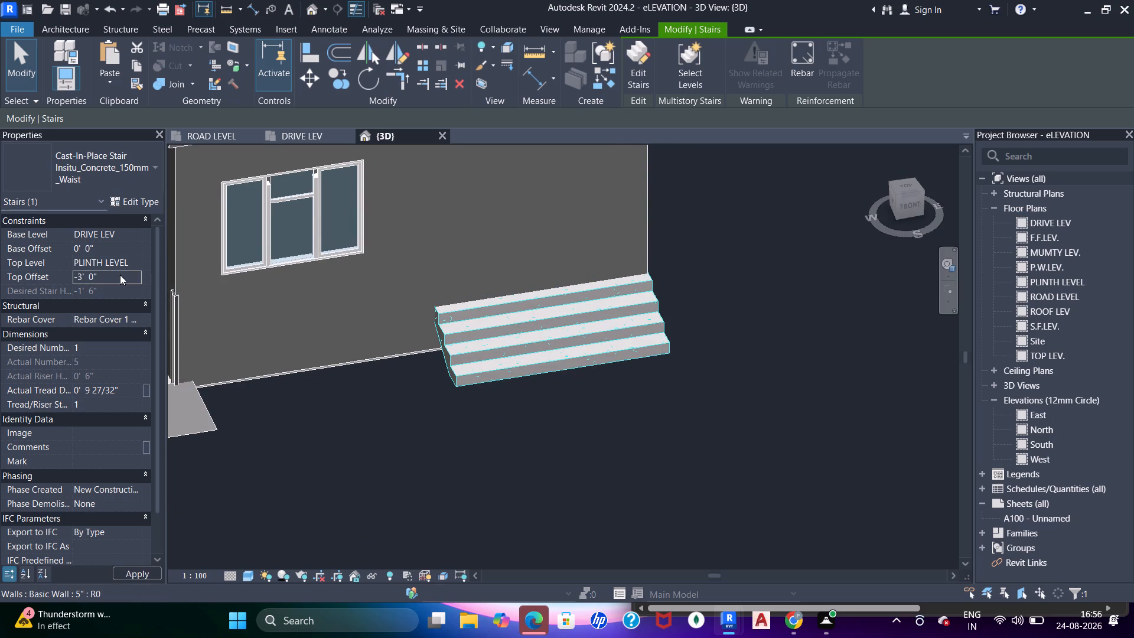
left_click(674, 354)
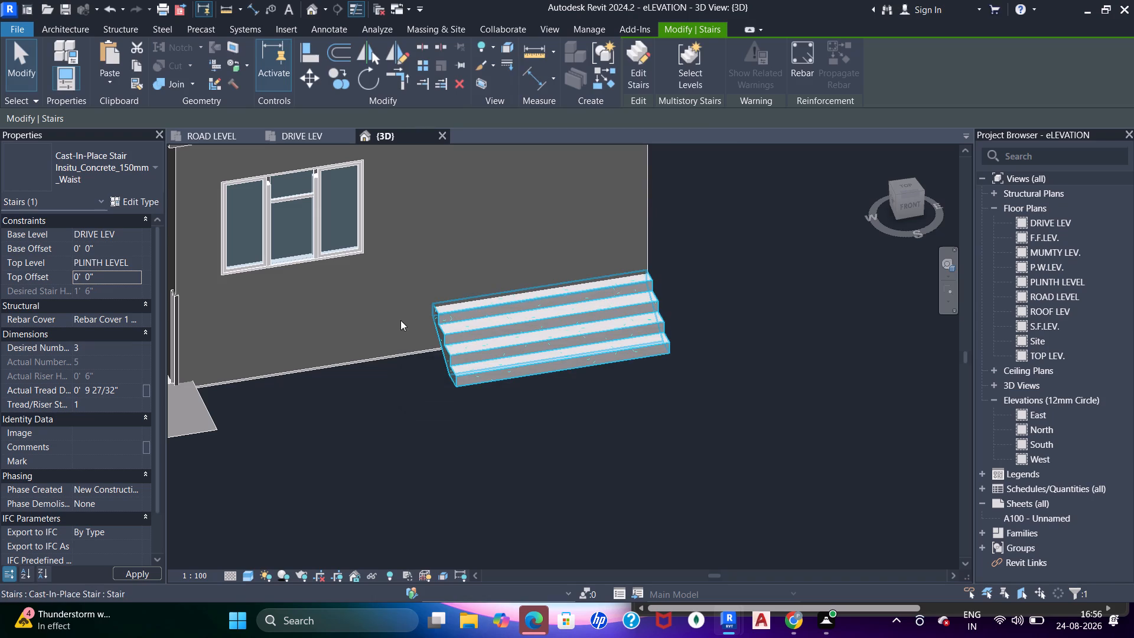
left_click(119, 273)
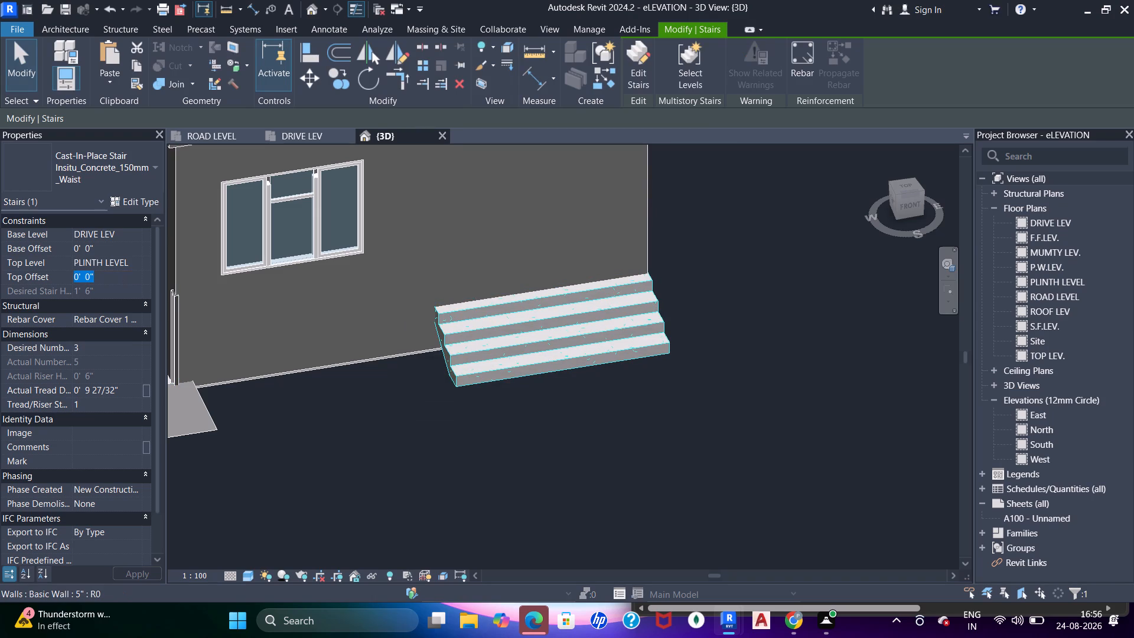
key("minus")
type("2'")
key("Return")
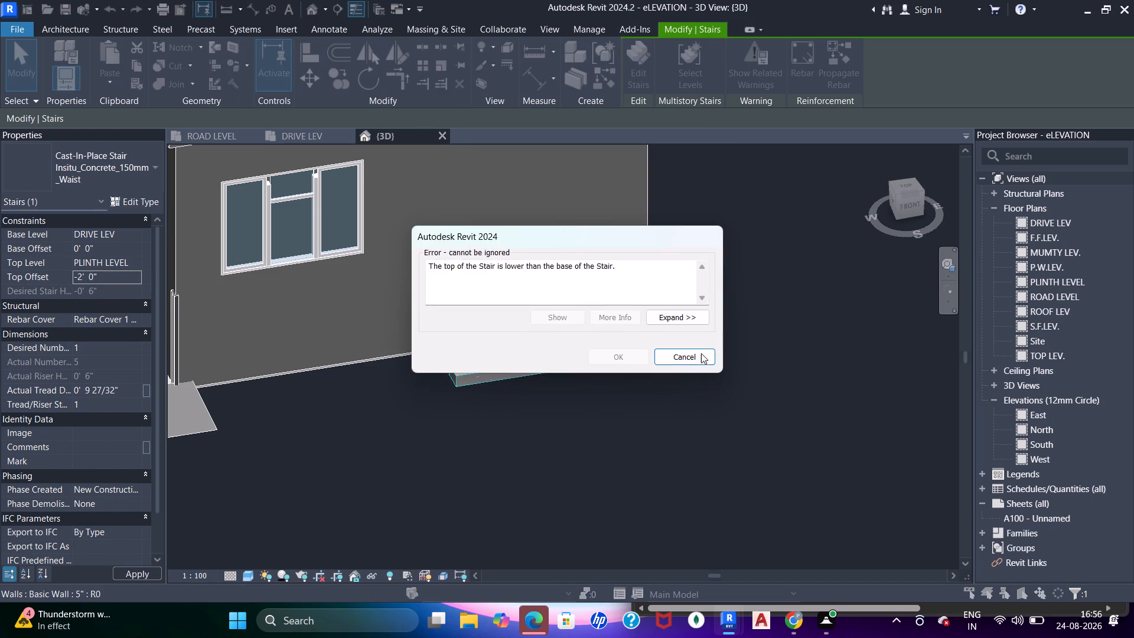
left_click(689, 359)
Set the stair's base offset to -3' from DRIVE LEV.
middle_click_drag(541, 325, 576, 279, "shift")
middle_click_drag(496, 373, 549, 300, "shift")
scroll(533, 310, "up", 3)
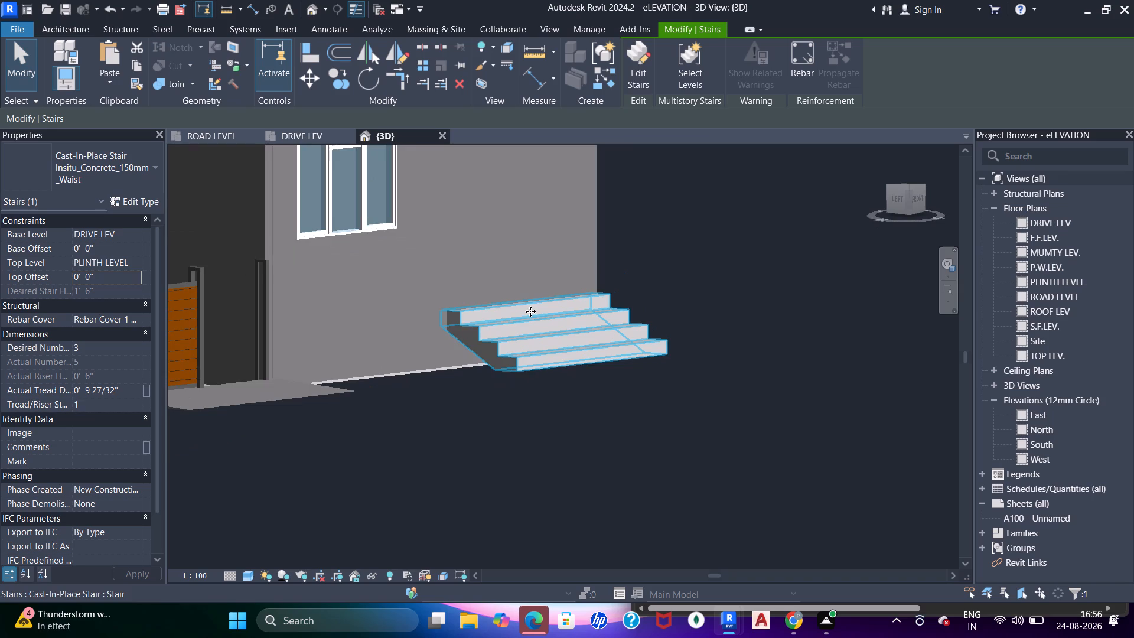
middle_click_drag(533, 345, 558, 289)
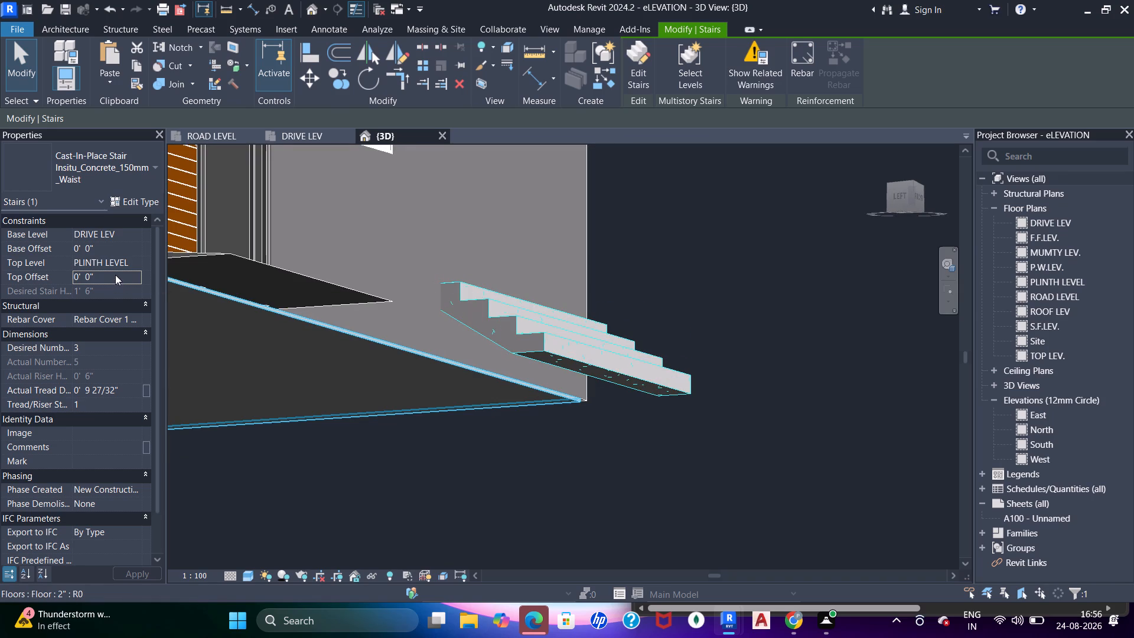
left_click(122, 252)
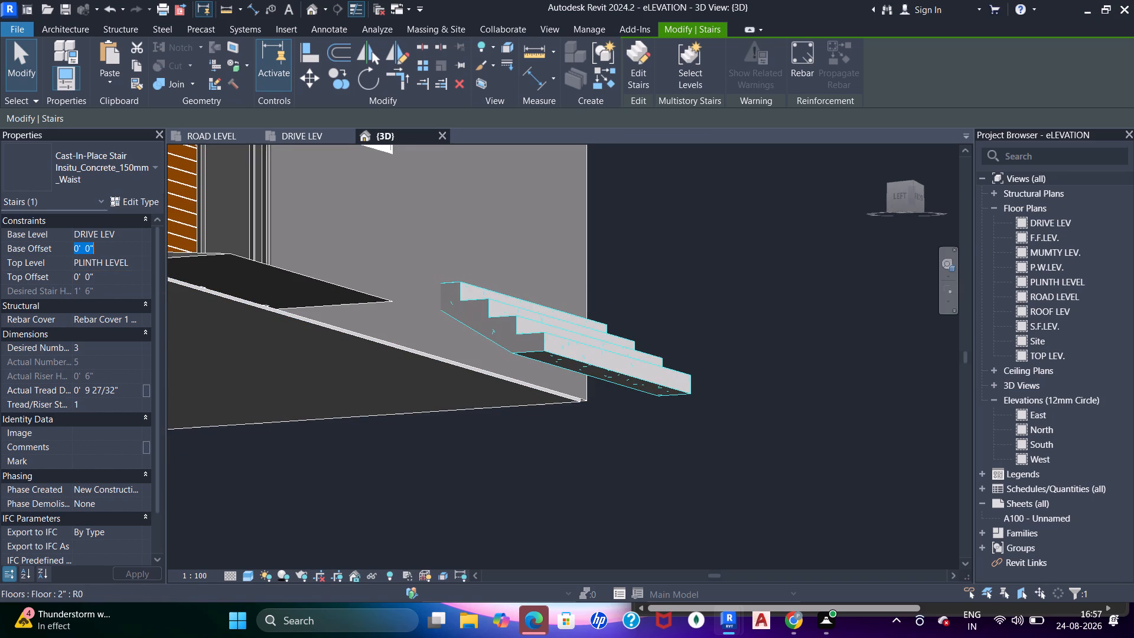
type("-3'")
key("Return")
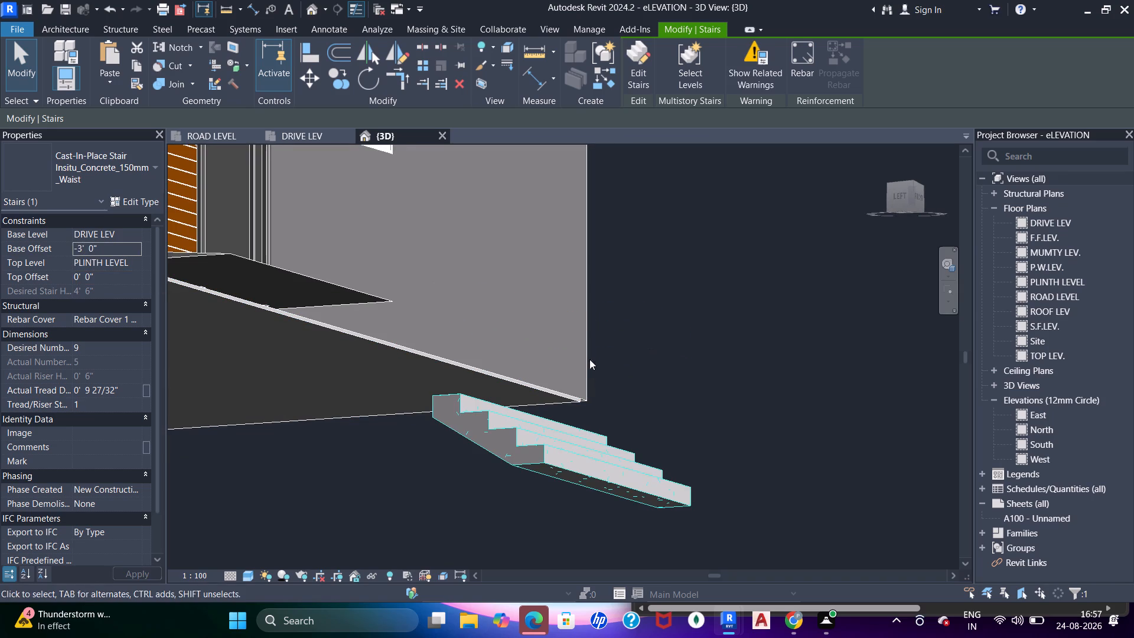
Set the stair's base offset to -2' so its top tread meets the base of the front wall.
middle_click_drag(517, 371, 544, 418, "shift")
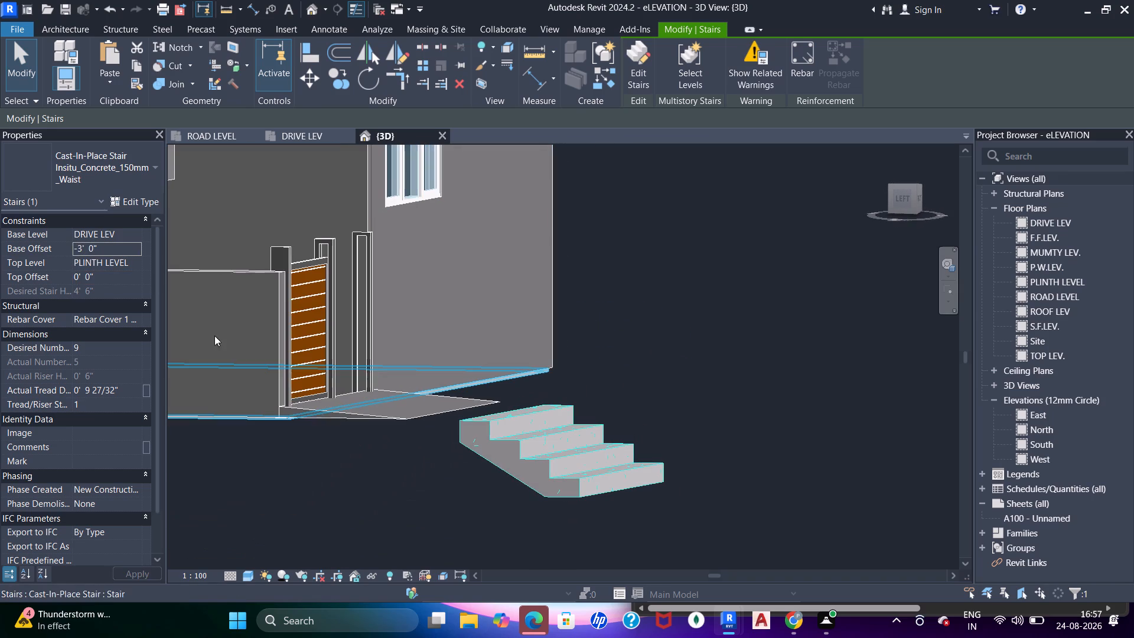
left_click(109, 249)
type("-2'")
key("Return")
middle_click_drag(510, 382, 496, 396, "shift")
key("Escape")
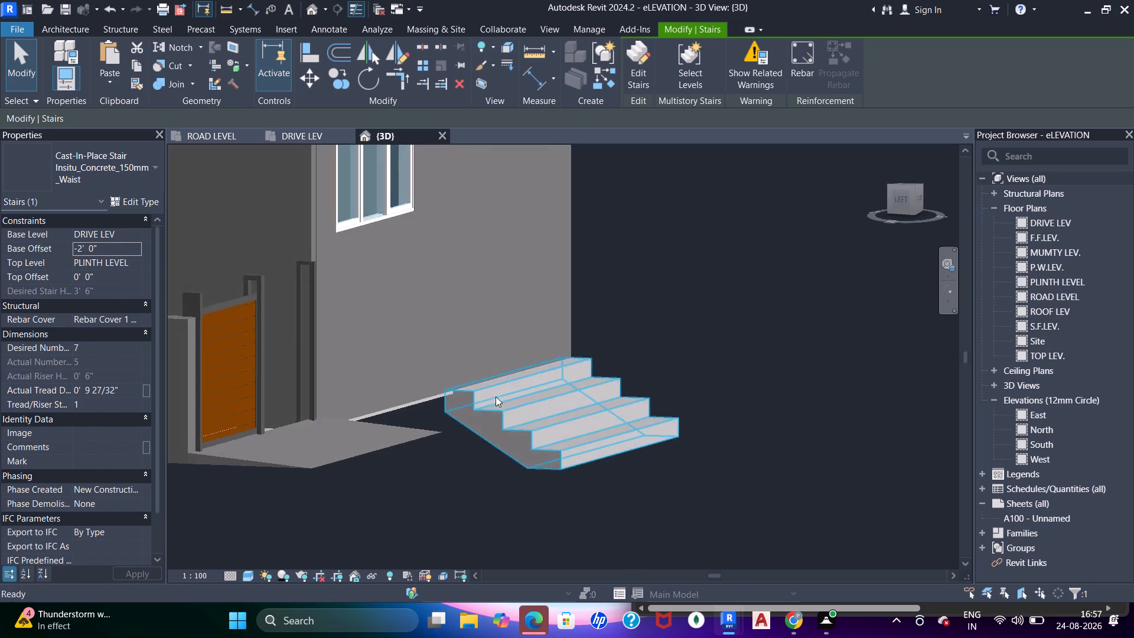
Nudge the stair outward in the 3D side view until its back edge is flush with the front wall's outer face.
middle_click_drag(511, 468, 522, 534, "shift")
scroll(522, 533, "up", 1, "shift")
middle_click_drag(588, 434, 595, 350, "shift")
scroll(501, 465, "up", 4)
middle_click_drag(548, 424, 588, 351, "shift")
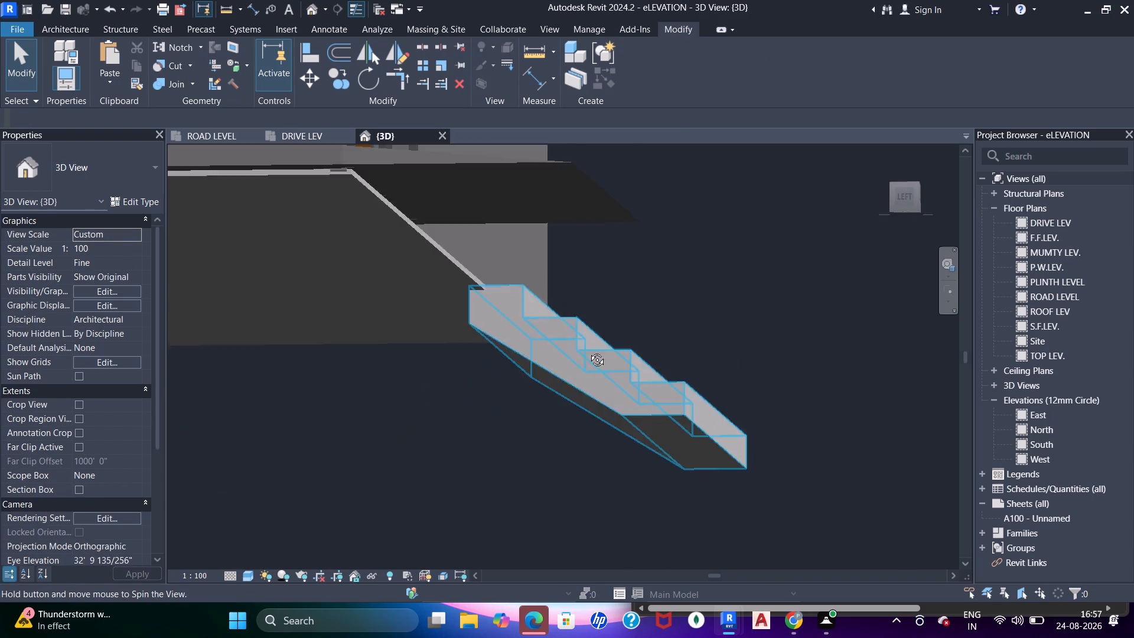
middle_click_drag(588, 351, 588, 348, "shift")
middle_click_drag(569, 304, 559, 324, "shift")
left_click(553, 308)
key("Right")
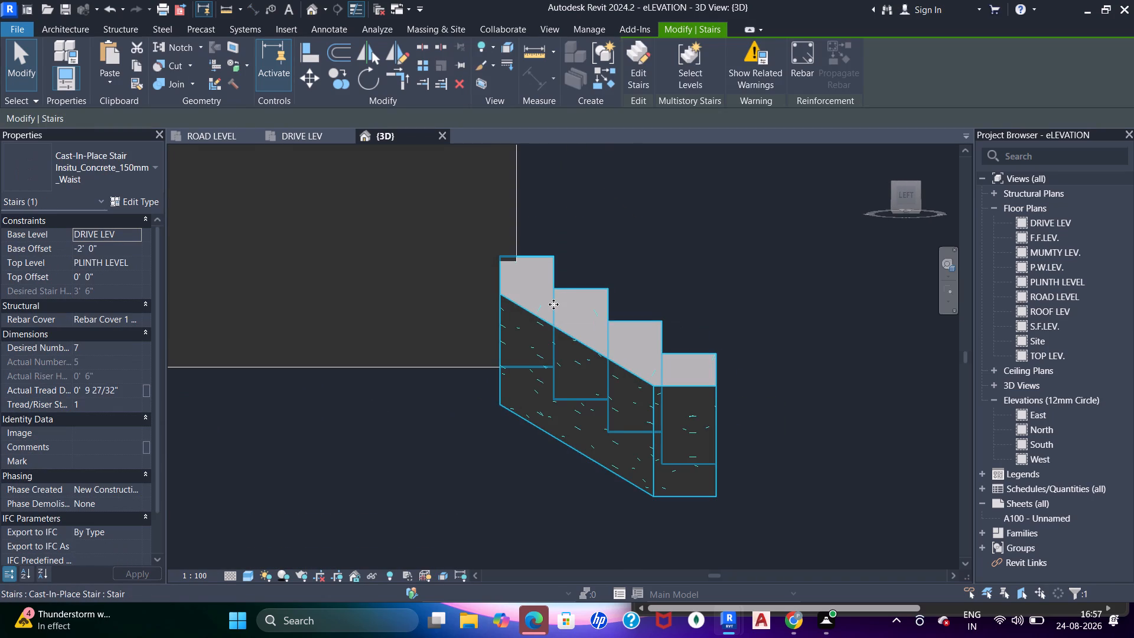
key("Right")
key("Right")
key("Right")
key("Right")
key("Right")
key("Escape")
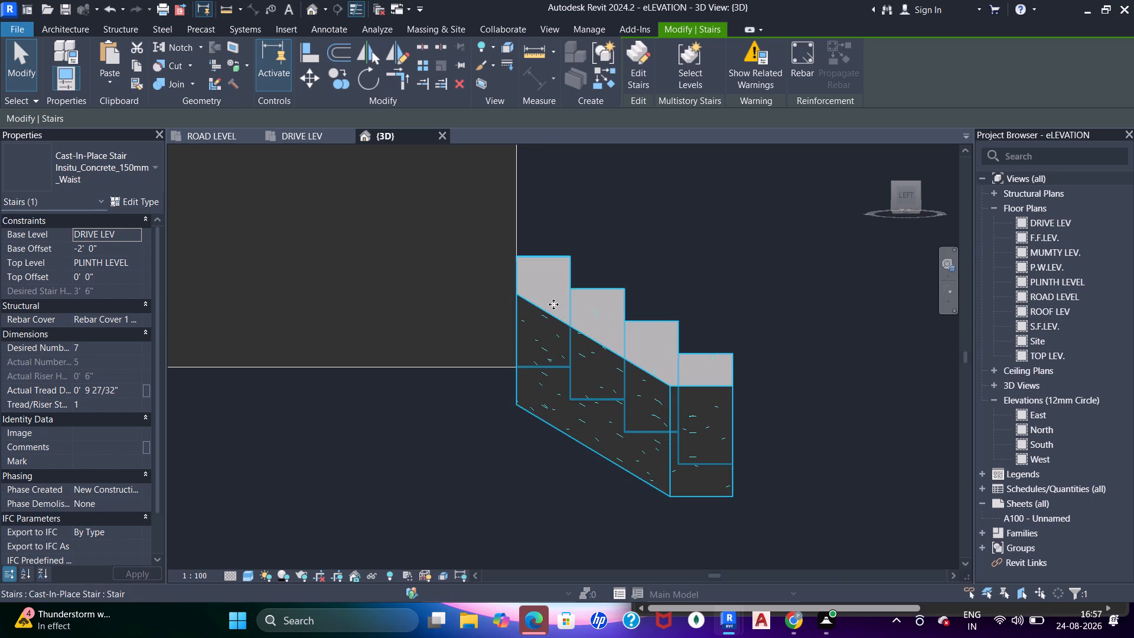
Examine the stair's fit against the front wall and the overall front facade in the 3D view.
scroll(550, 343, "down", 10)
middle_click_drag(605, 235, 471, 405, "shift")
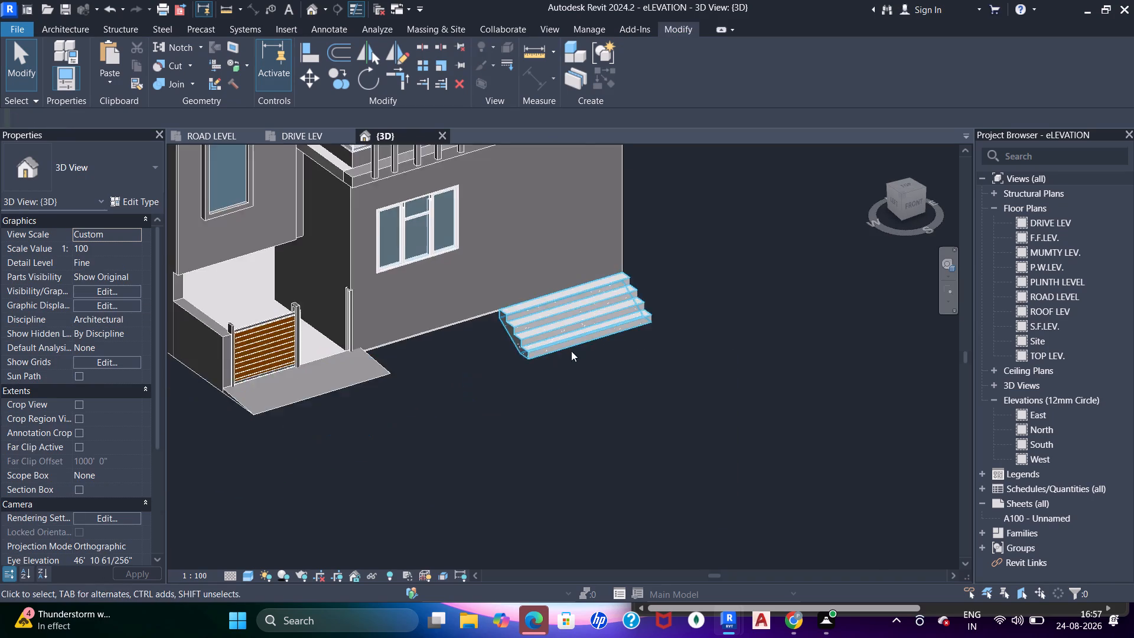
scroll(587, 344, "down", 3)
middle_click_drag(599, 343, 555, 298, "shift")
scroll(530, 327, "up", 3)
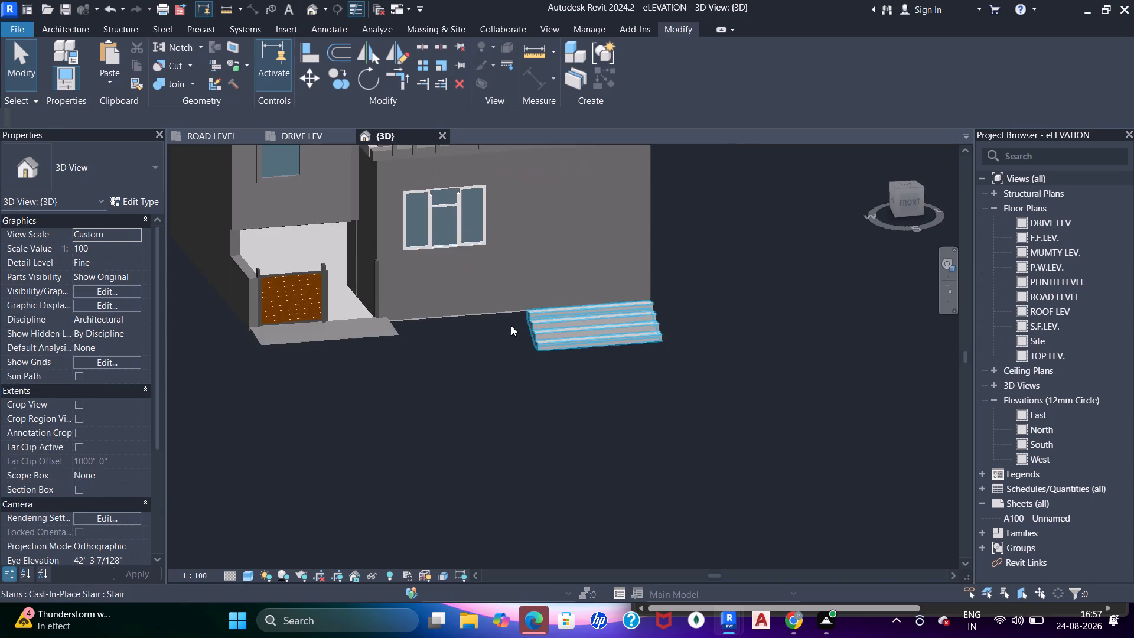
middle_click_drag(522, 331, 553, 363, "shift")
scroll(562, 323, "down", 3)
middle_click_drag(592, 297, 539, 500)
scroll(542, 439, "up", 2)
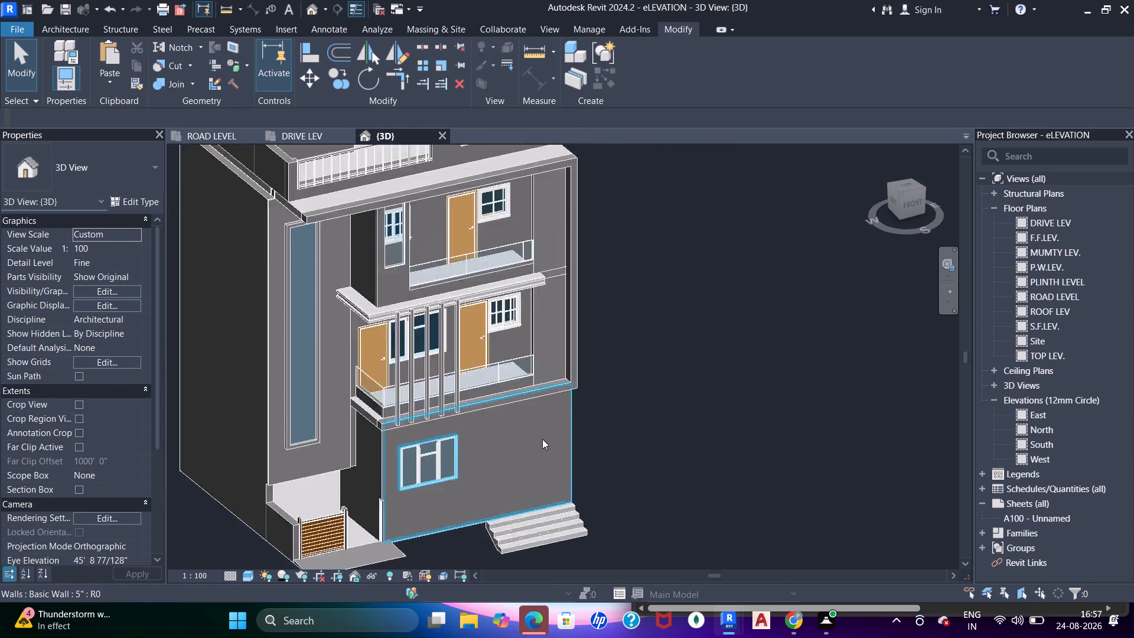
scroll(542, 439, "up", 1)
middle_click_drag(529, 438, 553, 360)
scroll(553, 359, "down", 2)
middle_click_drag(556, 360, 619, 298)
middle_click_drag(612, 325, 603, 341)
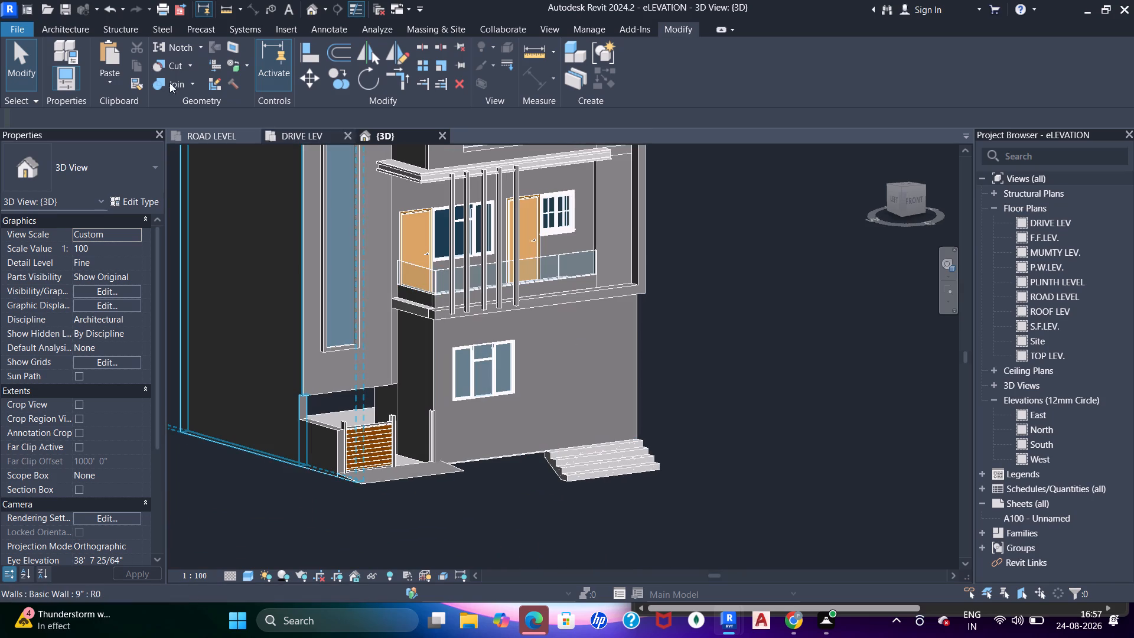
Start placing a component and choose the gate_7956 type, previewing it above the entrance steps.
left_click(57, 26)
left_click(162, 51)
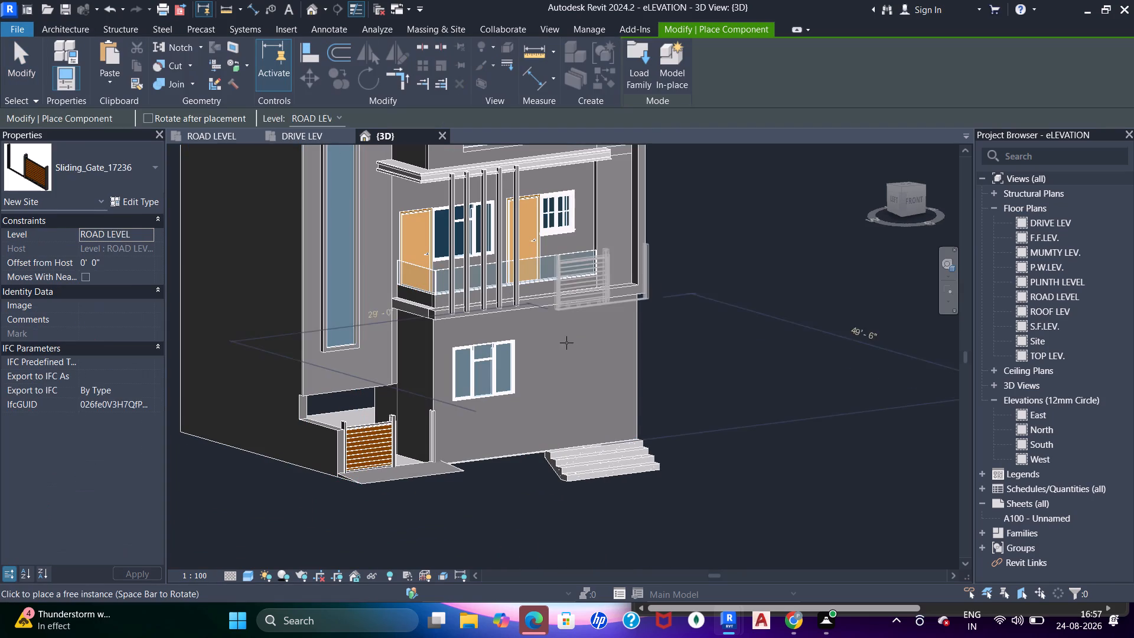
left_click(108, 175)
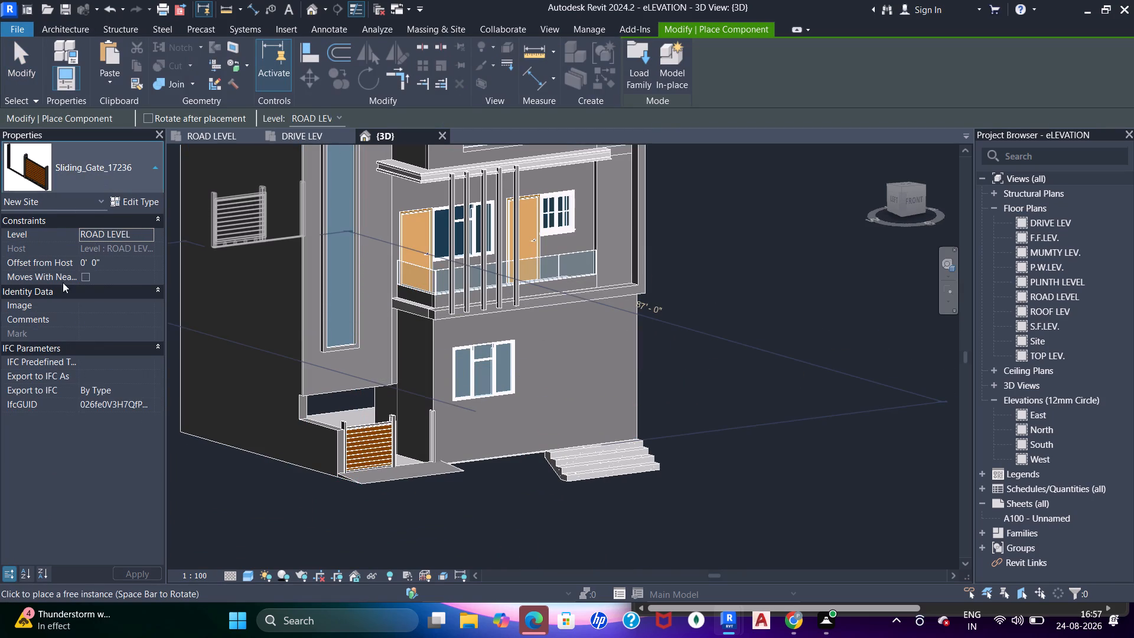
scroll(60, 296, "down", 6)
scroll(55, 354, "up", 10)
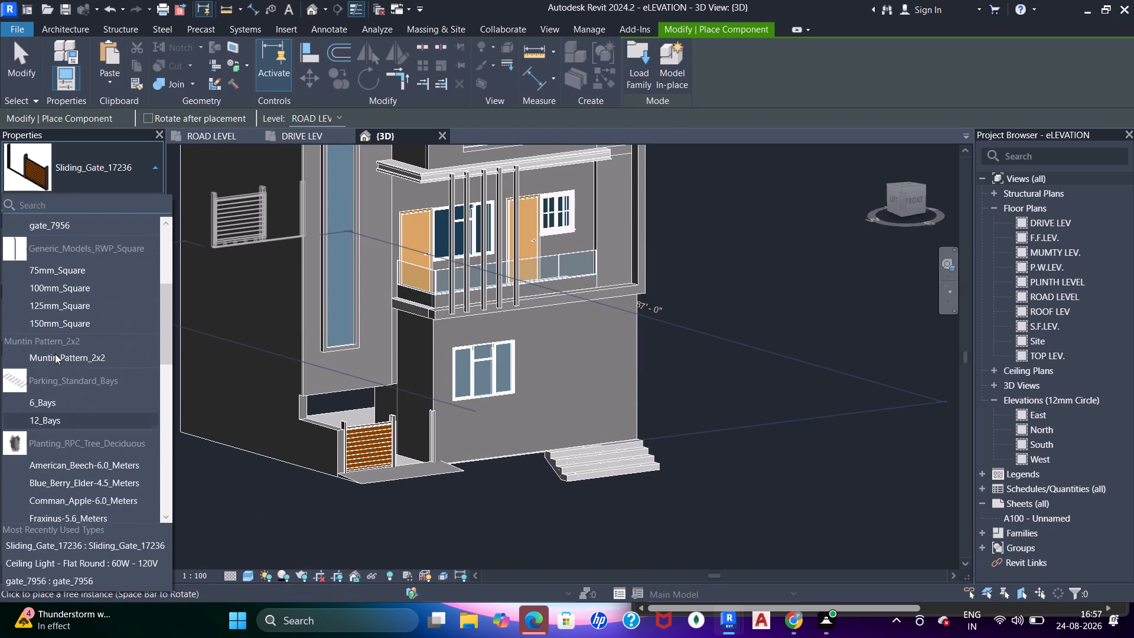
left_click(87, 282)
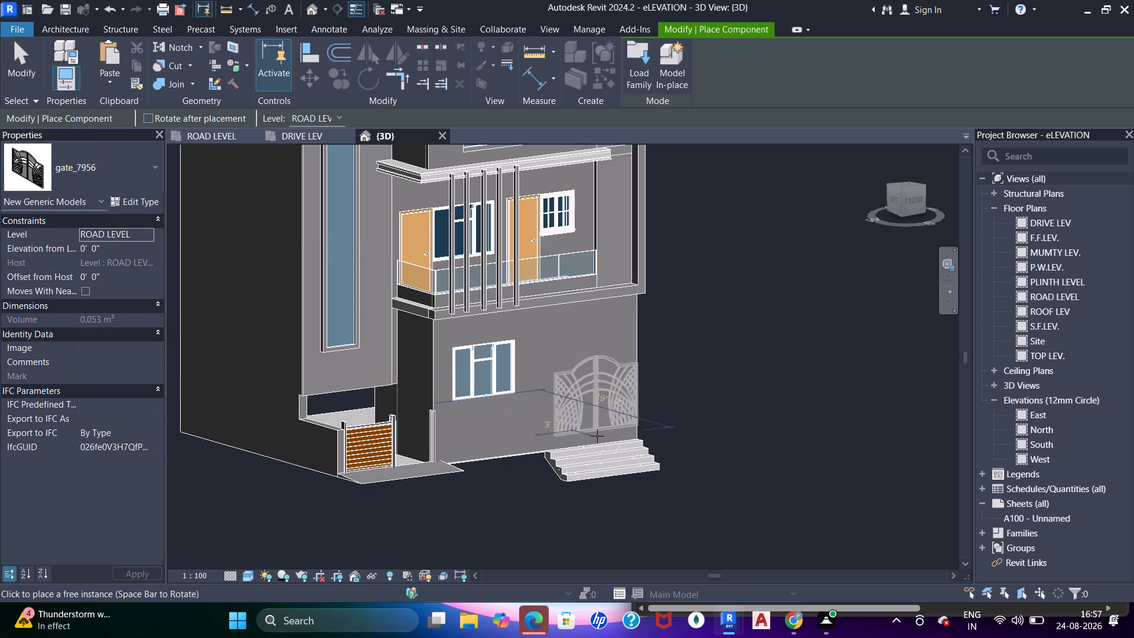
scroll(589, 440, "up", 2)
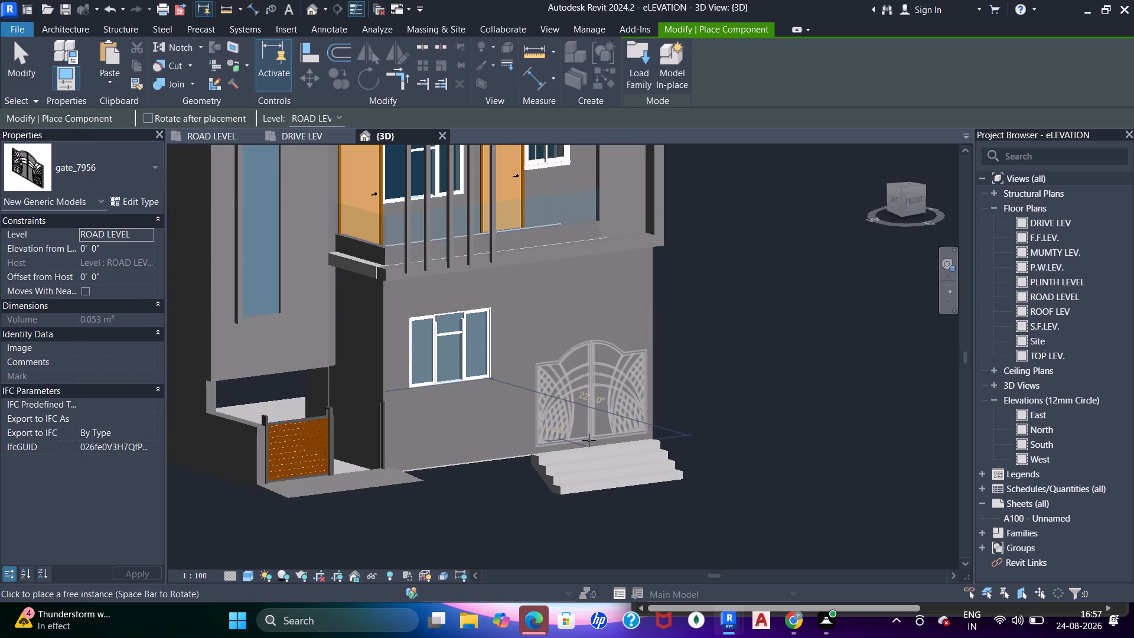
Start loading another family and examine the previews of the gate families in the Gate folder for a suitable entrance gate.
left_click_drag(633, 61, 634, 61)
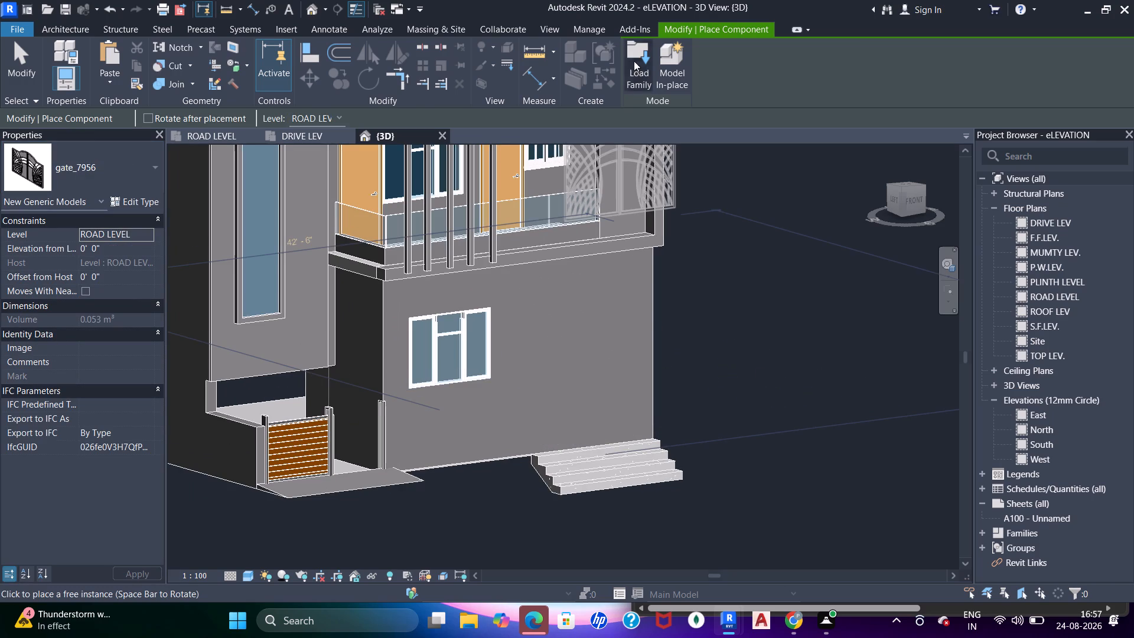
left_click_drag(634, 61, 641, 67)
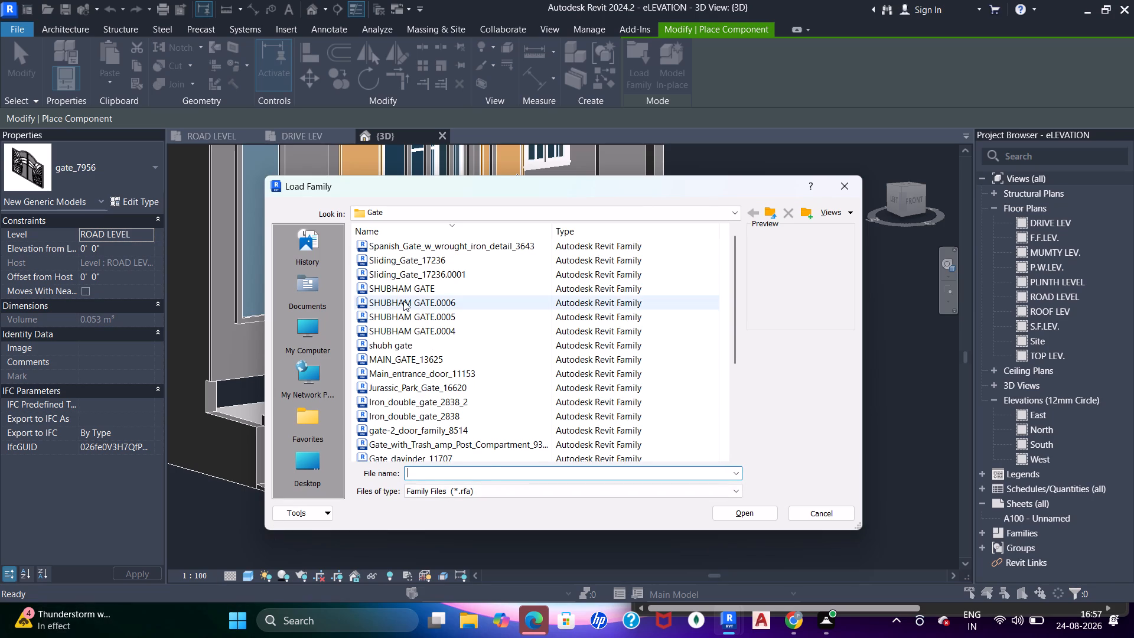
left_click(403, 301)
left_click(408, 285)
left_click(437, 337)
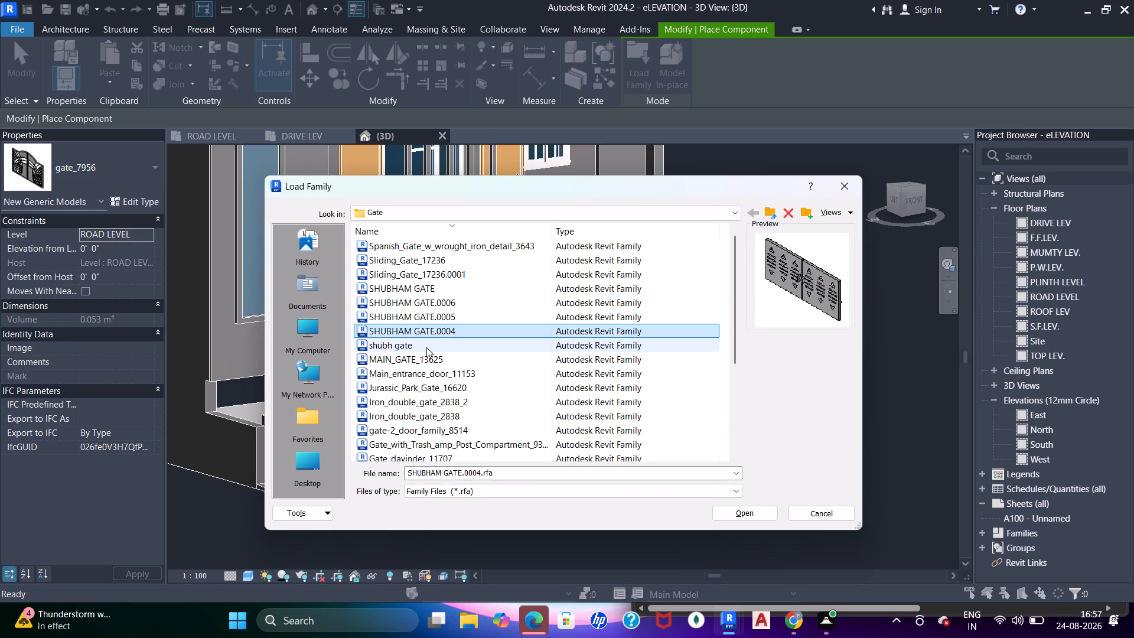
left_click(426, 347)
left_click(442, 360)
left_click(436, 376)
left_click(437, 355)
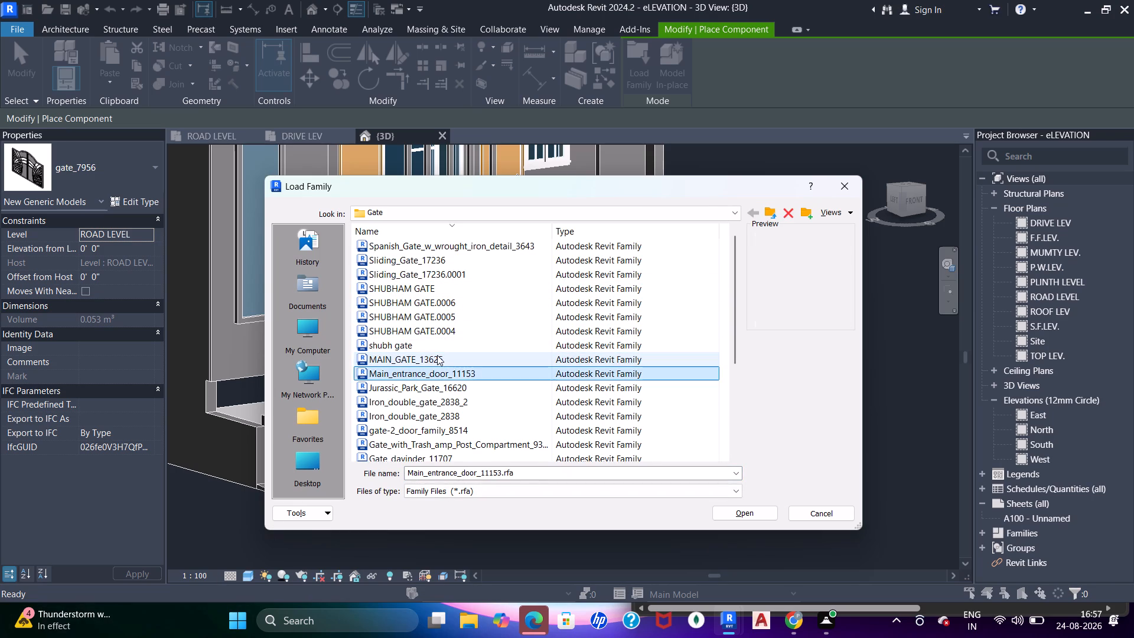
left_click(434, 395)
left_click(429, 380)
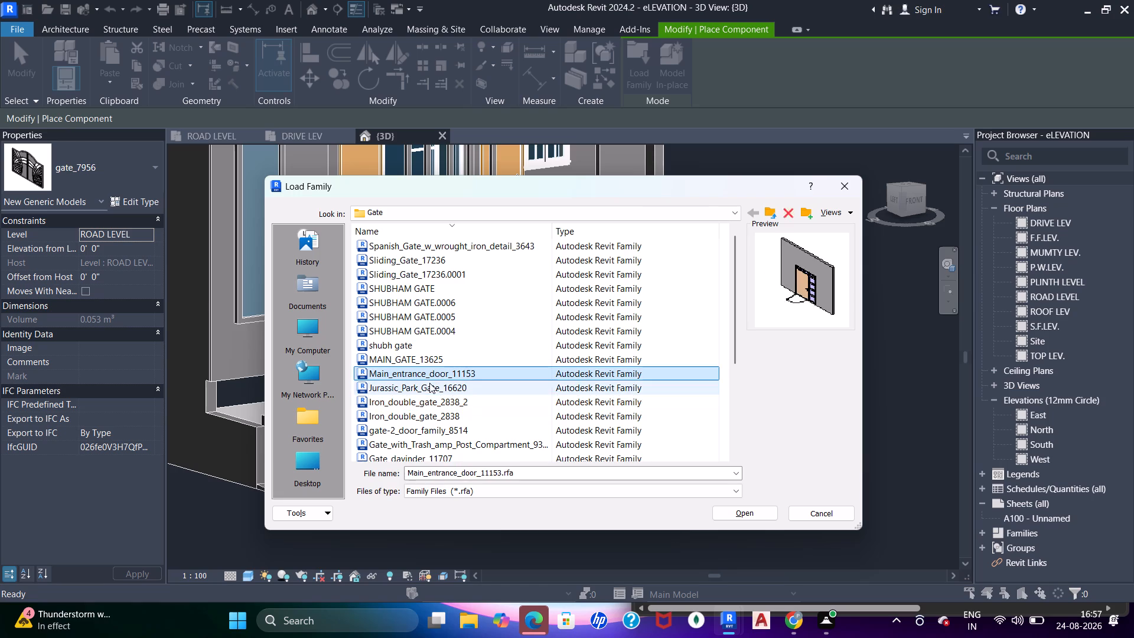
left_click(429, 384)
left_click(433, 363)
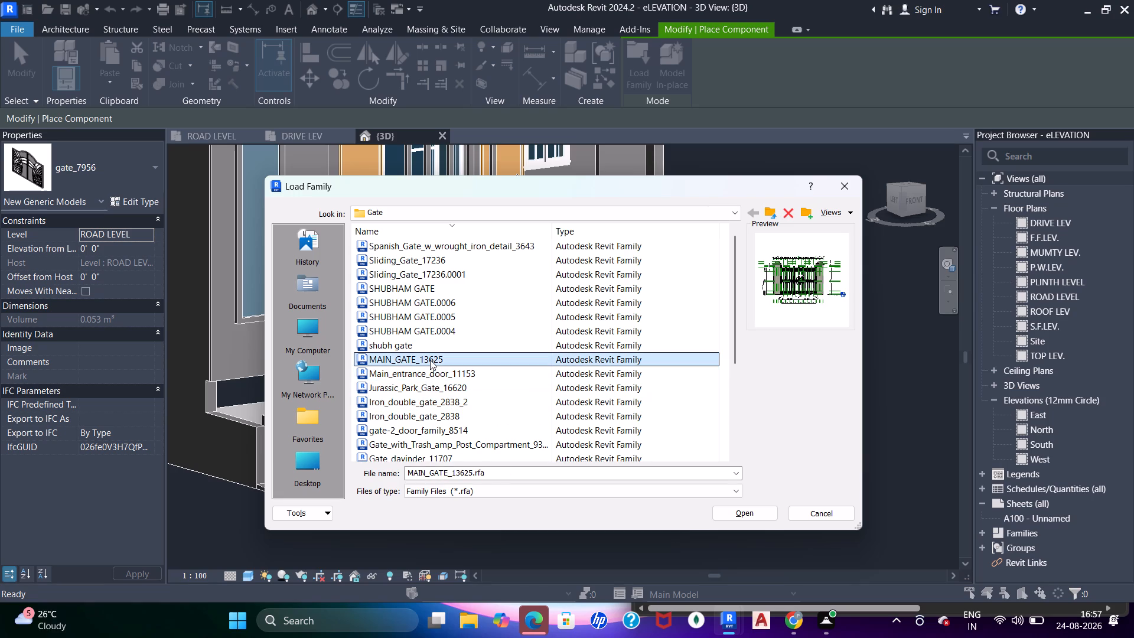
left_click(429, 349)
left_click(436, 374)
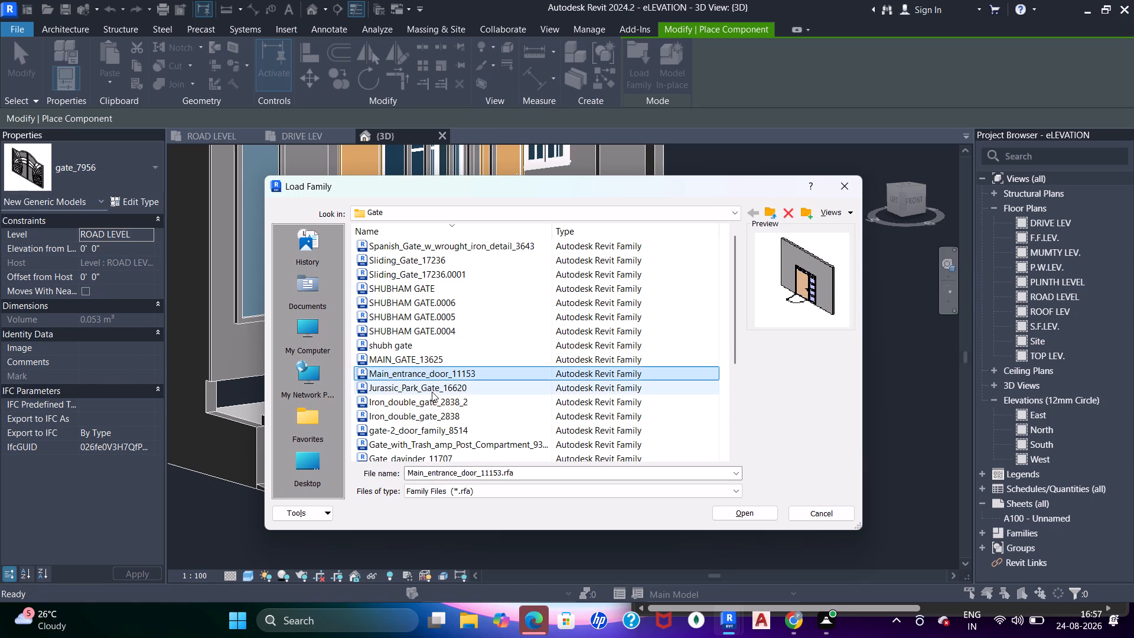
left_click(432, 392)
left_click(426, 409)
scroll(427, 416, "down", 1)
left_click(431, 386)
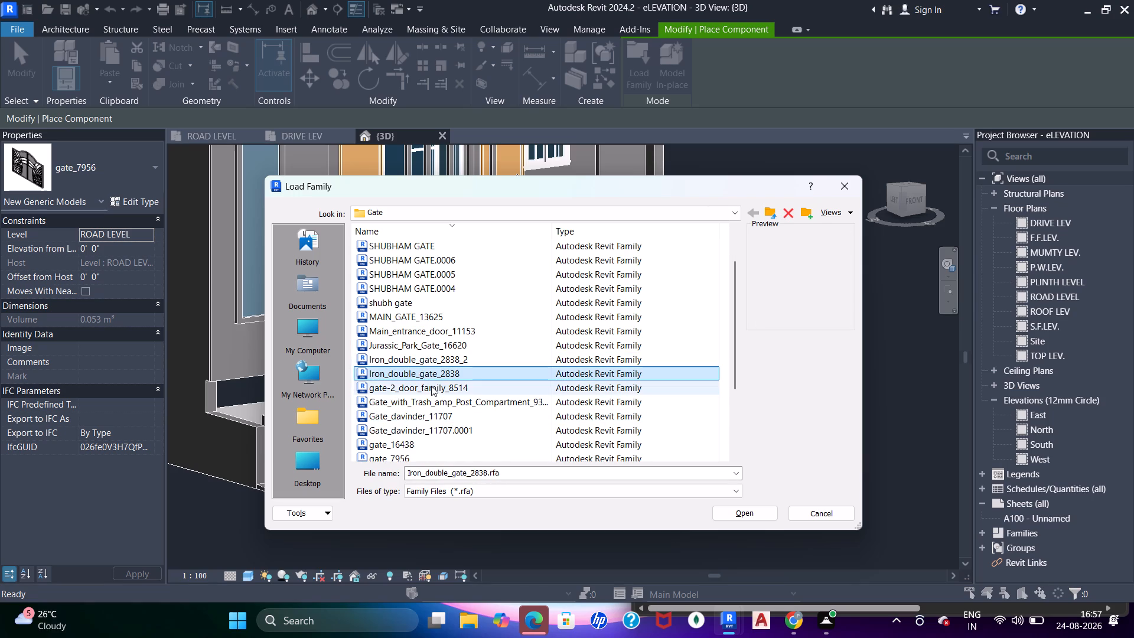
left_click(431, 402)
left_click(431, 416)
scroll(432, 419, "down", 2)
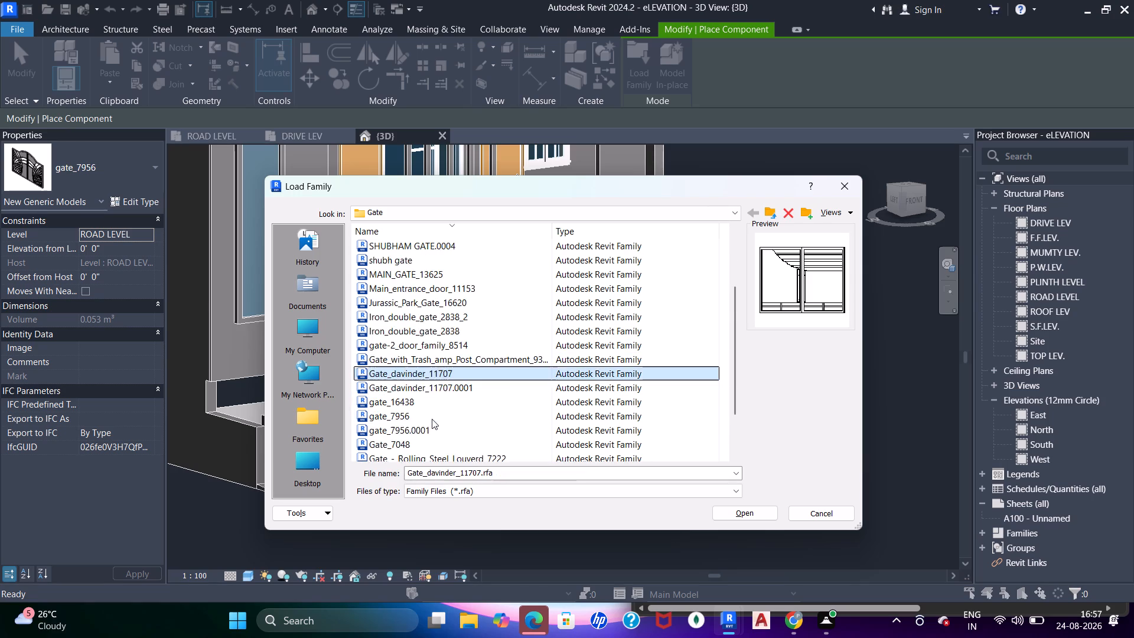
left_click(438, 353)
left_click(435, 344)
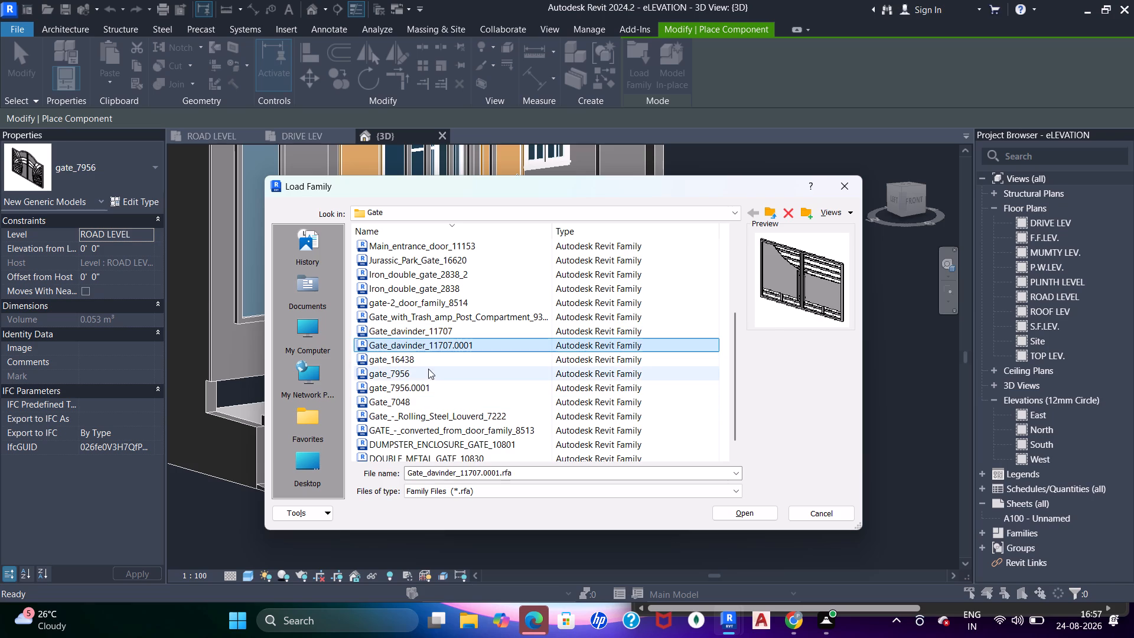
left_click(423, 373)
left_click(425, 359)
left_click(421, 388)
left_click(418, 400)
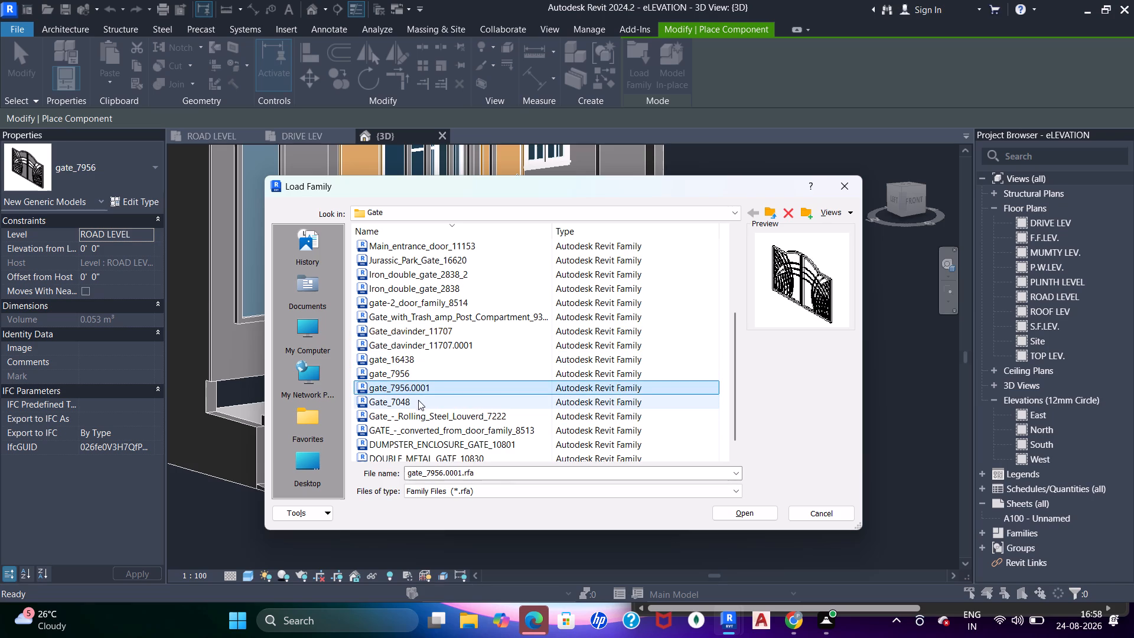
left_click(419, 415)
left_click(429, 432)
scroll(430, 435, "down", 4)
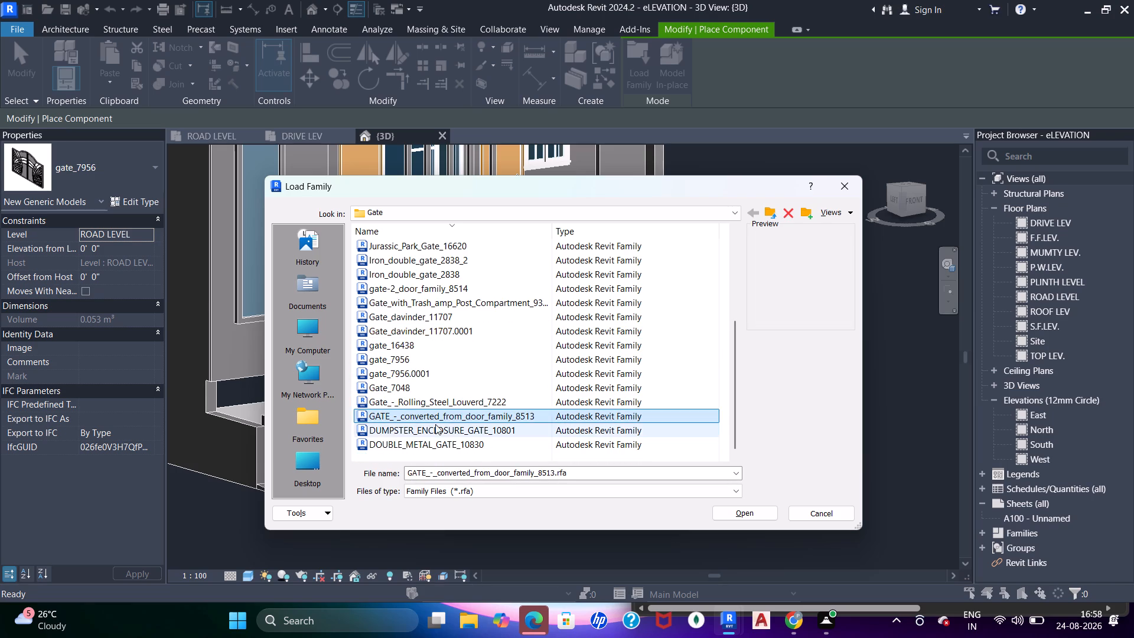
left_click(436, 422)
left_click(438, 436)
left_click(438, 440)
scroll(445, 390, "up", 6)
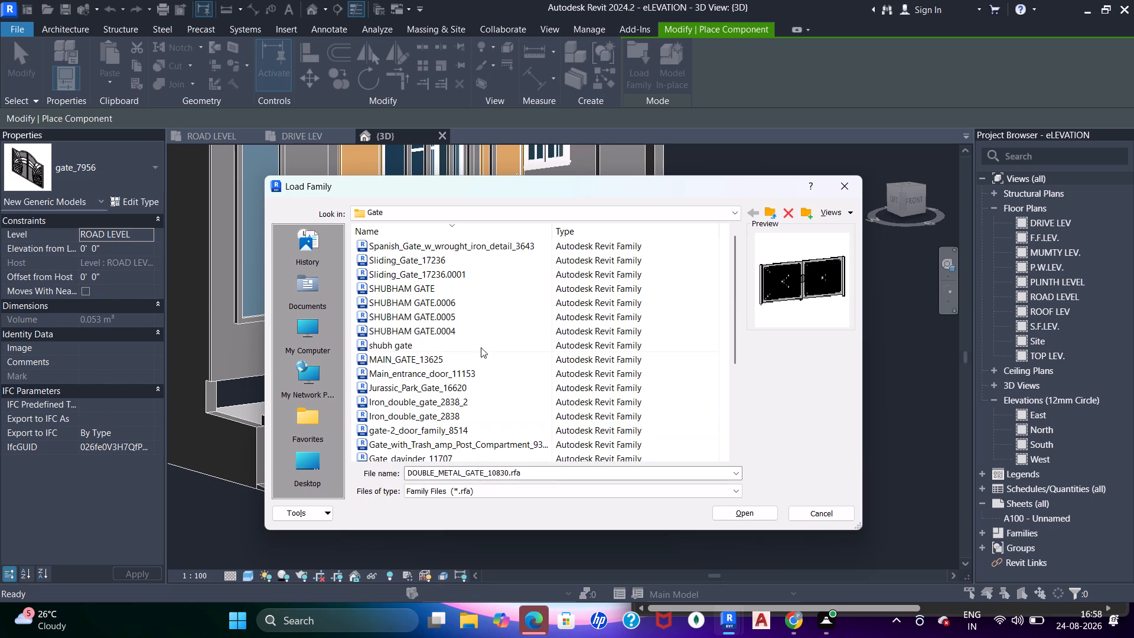
scroll(481, 347, "up", 4)
left_click(640, 246)
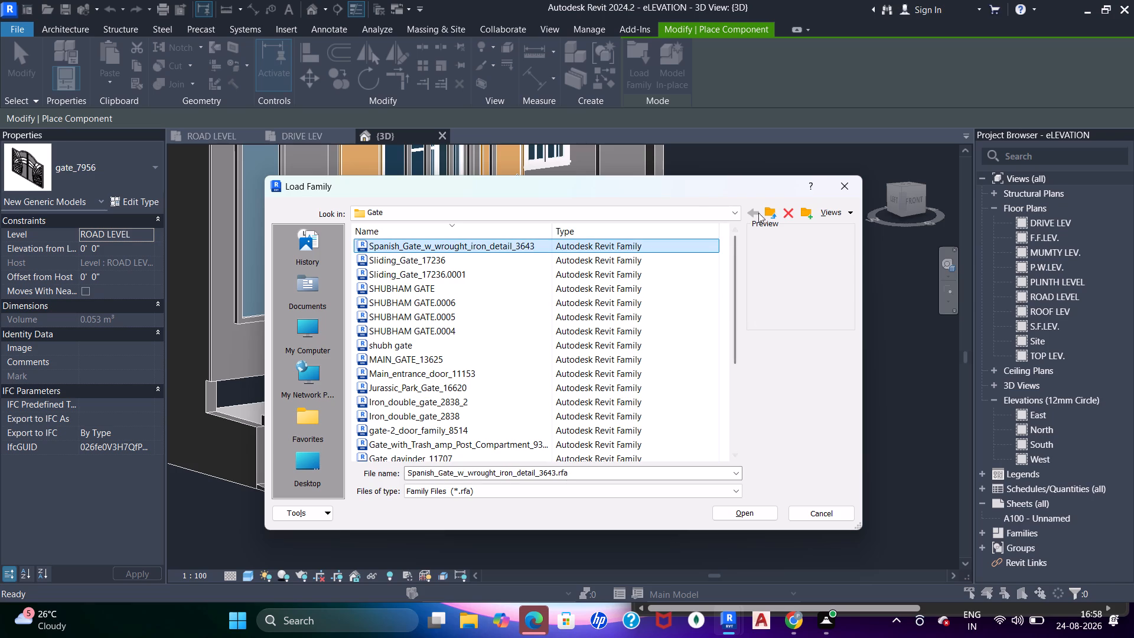
Go up from the Gate folder to the SHUBHAM CITY library, look through its subfolders and open New folder (3).
left_click(762, 216)
double_click(762, 216)
scroll(409, 359, "down", 4)
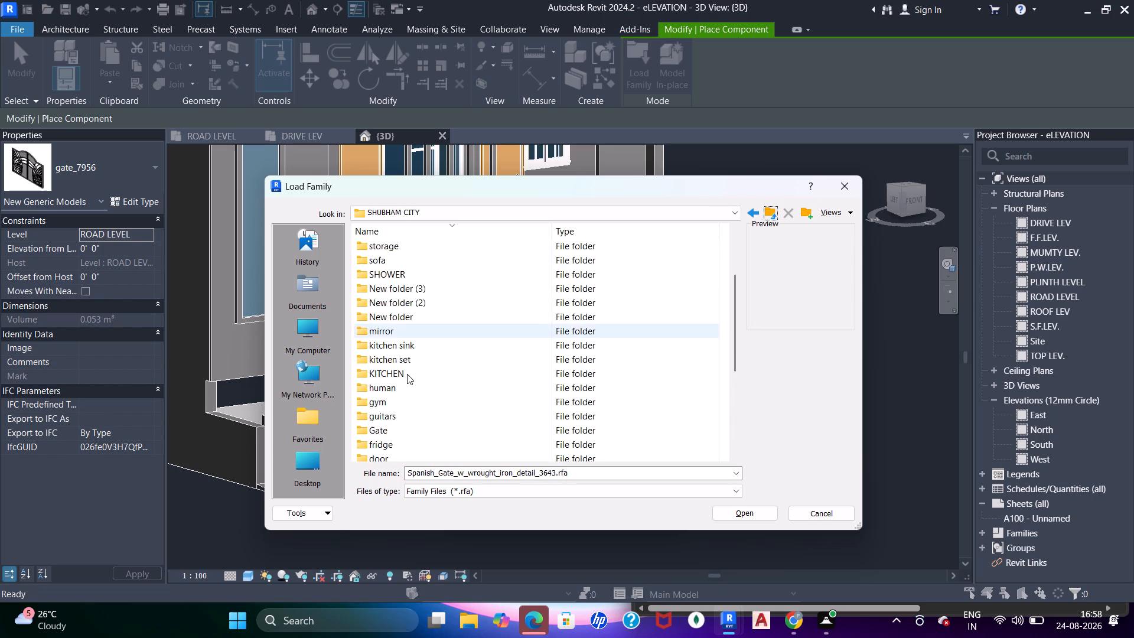
scroll(407, 374, "down", 6)
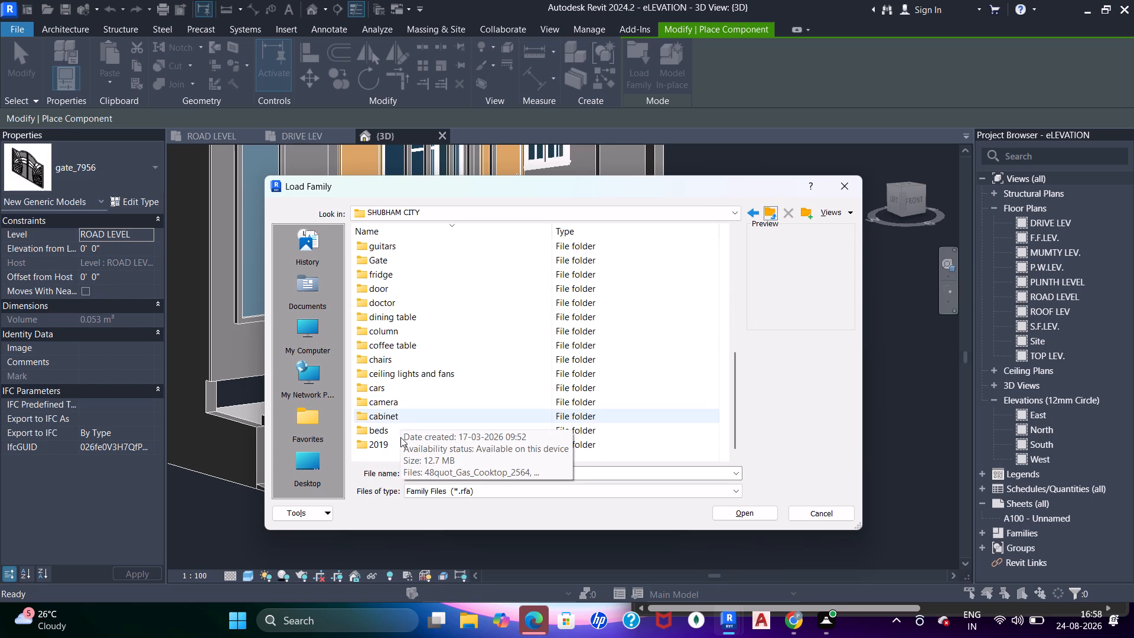
scroll(384, 321, "up", 4)
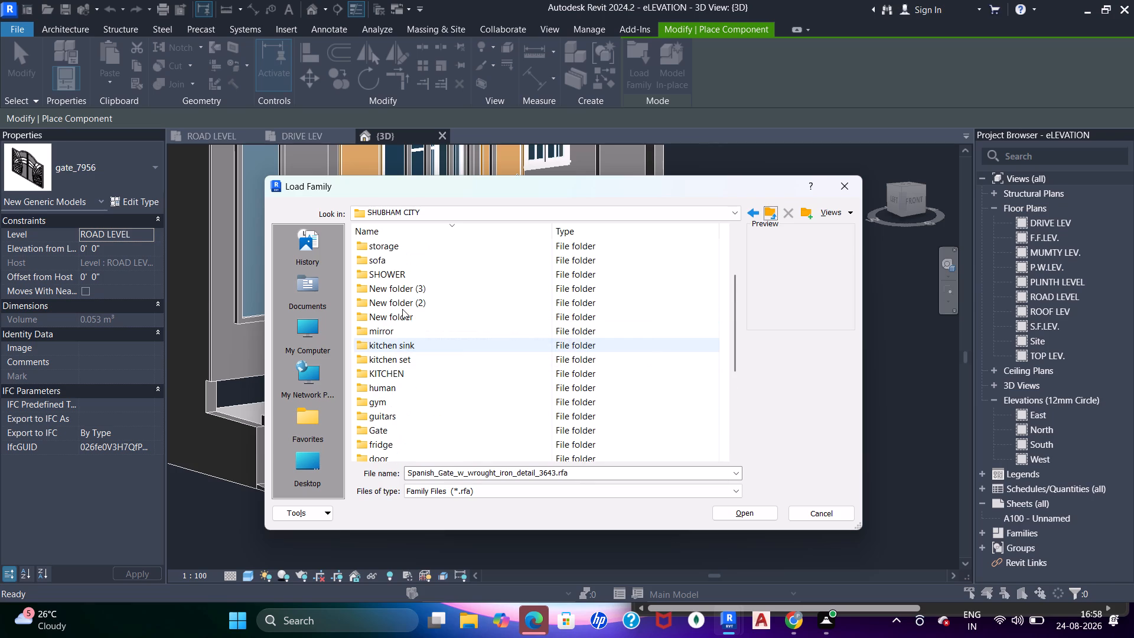
double_click(399, 286)
Examine the families in New folder (3), previewing several of them for something suitable for the entrance.
left_click(414, 261)
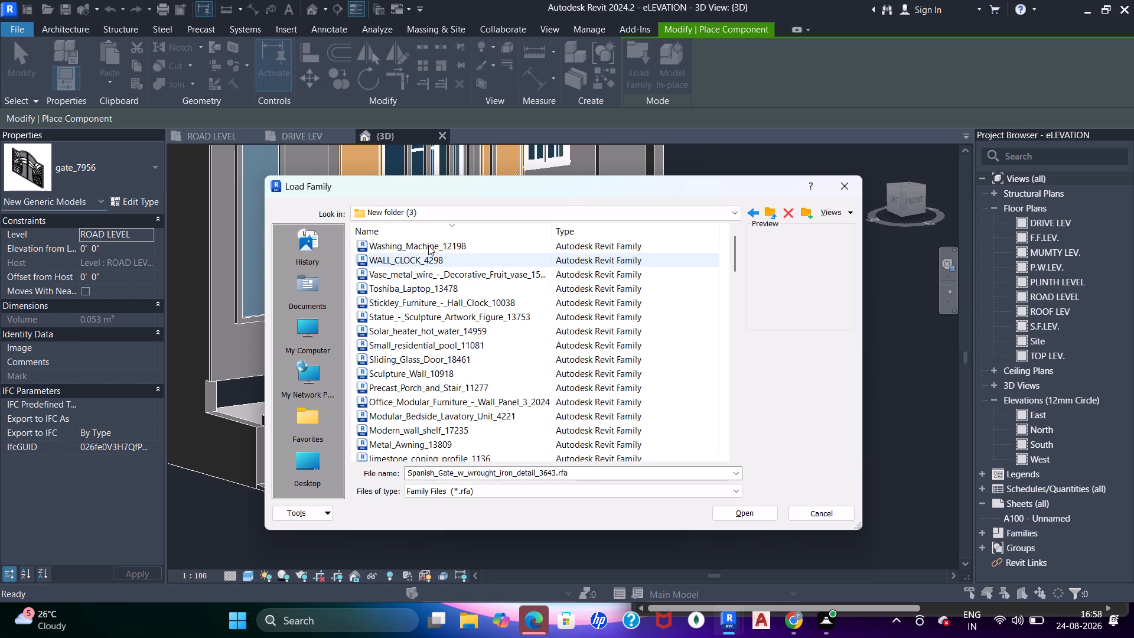
left_click(428, 245)
scroll(410, 325, "down", 4)
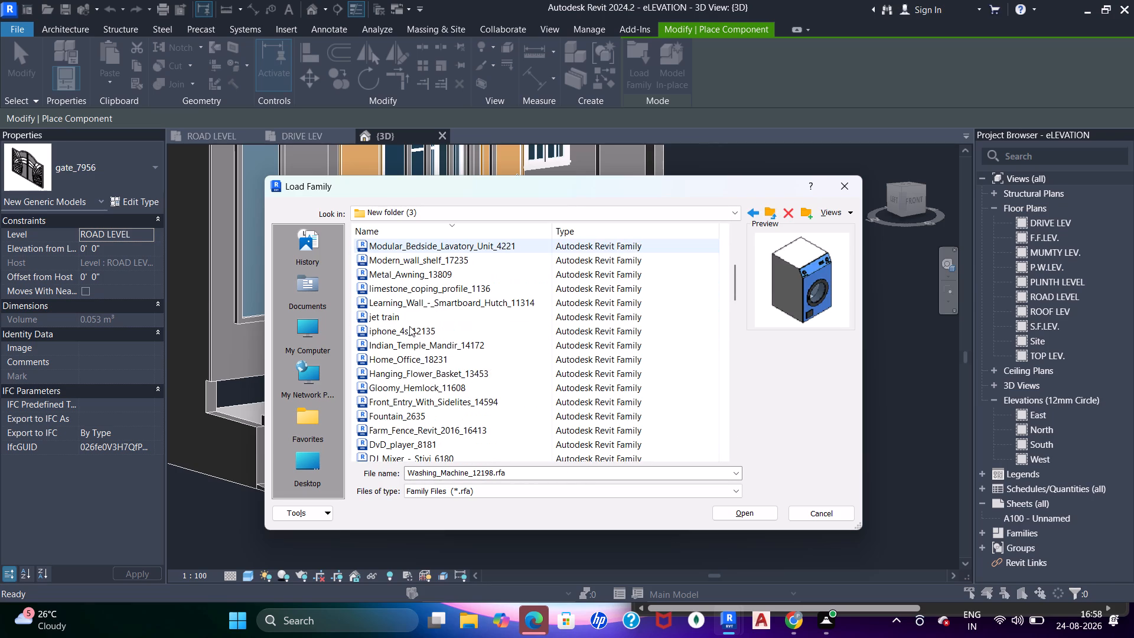
left_click(408, 274)
left_click(412, 264)
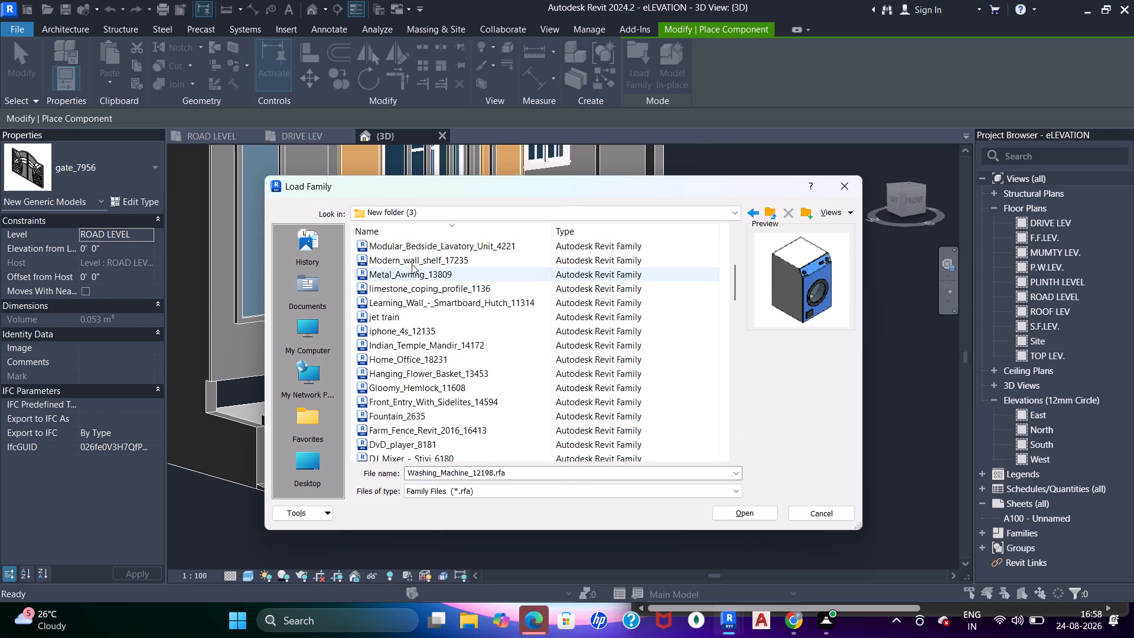
left_click(417, 248)
left_click(389, 326)
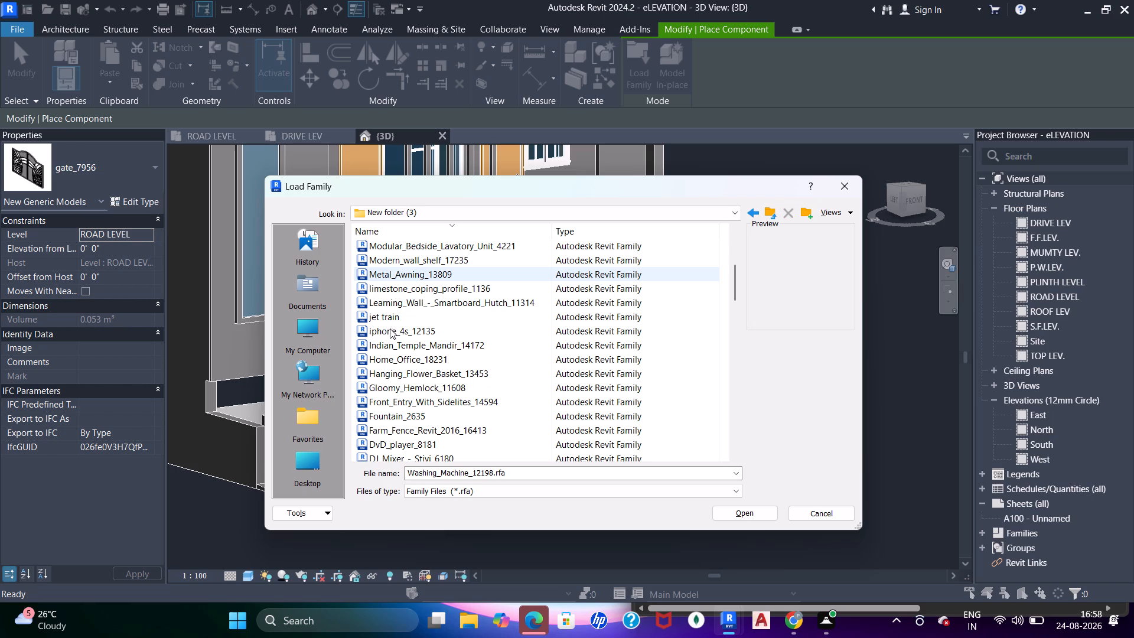
left_click(390, 364)
scroll(395, 375, "down", 3)
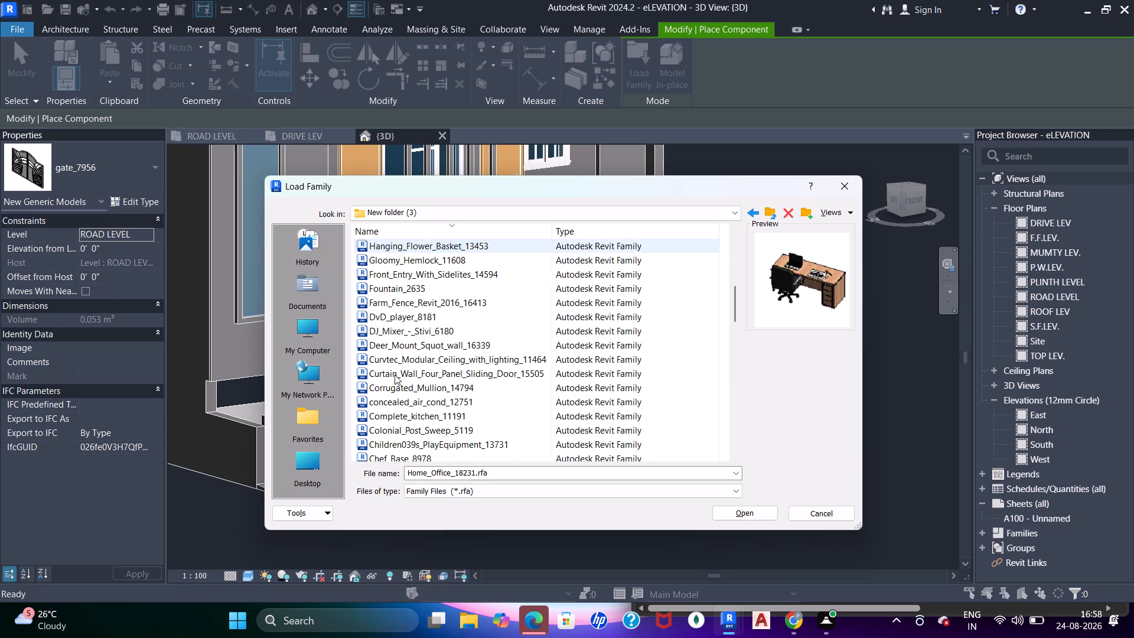
scroll(395, 375, "down", 4)
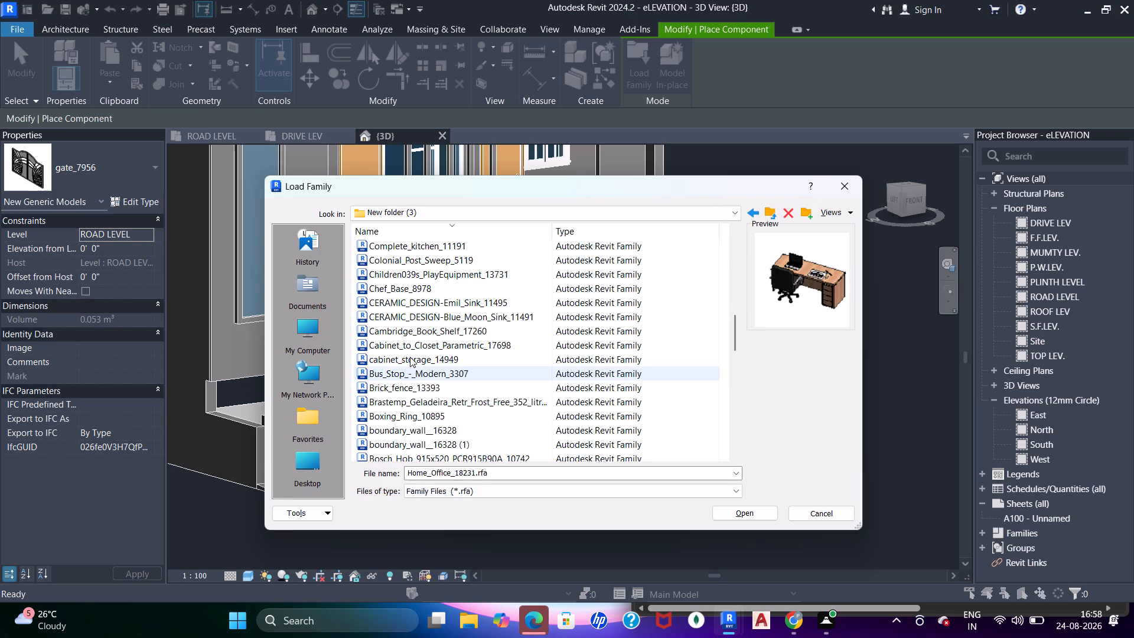
left_click(410, 357)
left_click(411, 377)
scroll(411, 377, "down", 4)
left_click(411, 382)
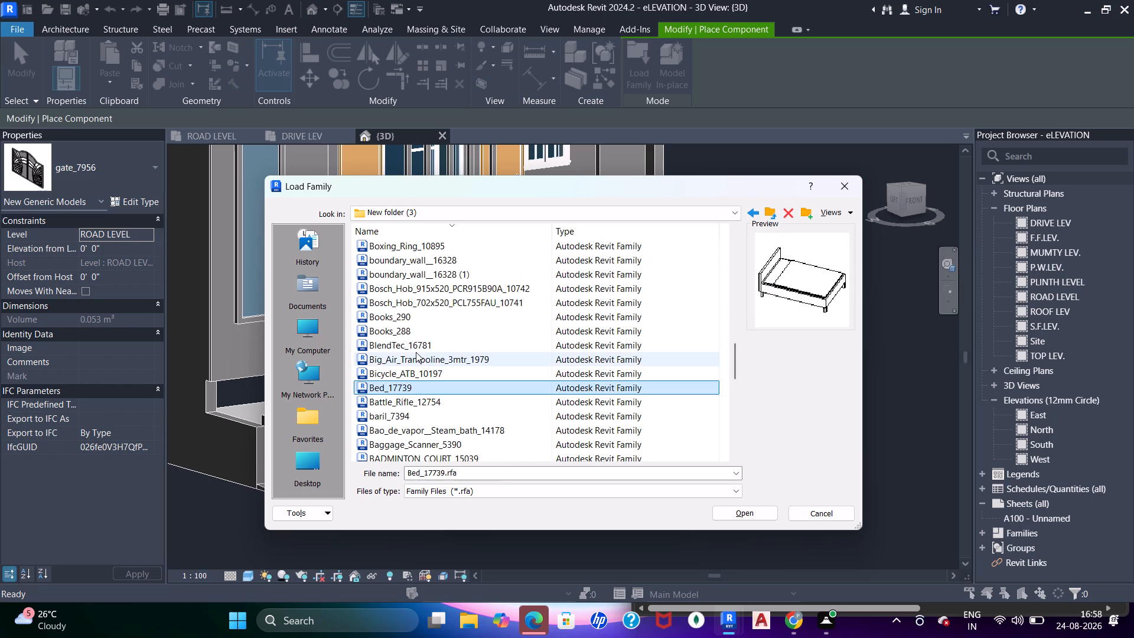
left_click(416, 352)
left_click(416, 321)
left_click(412, 302)
scroll(409, 302, "down", 5)
scroll(412, 388, "down", 4)
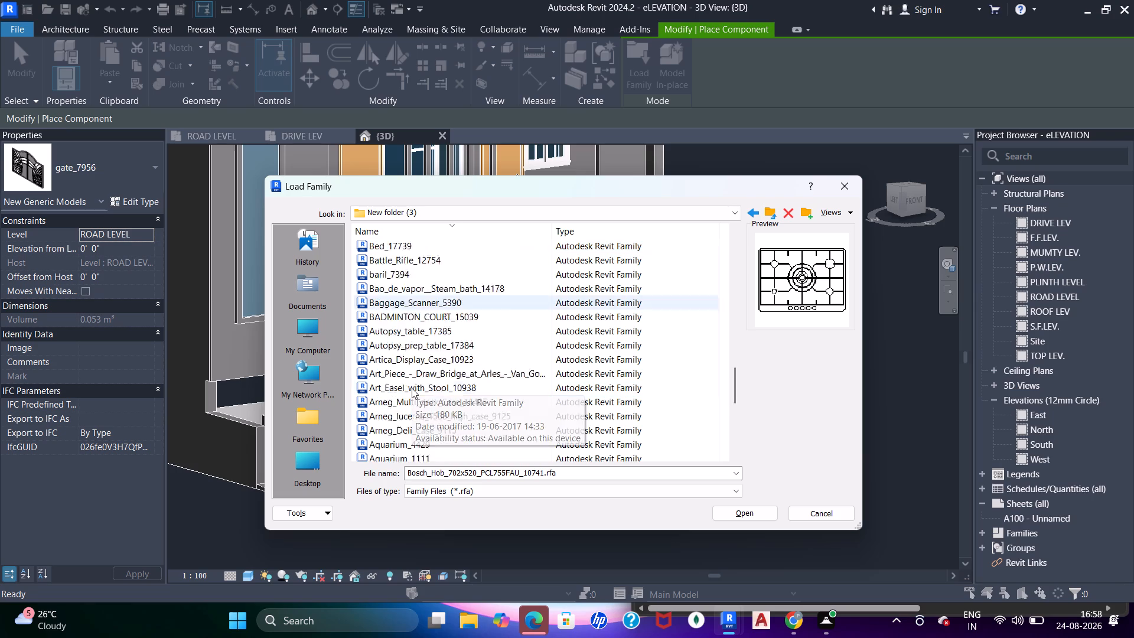
scroll(412, 388, "down", 9)
left_click(418, 402)
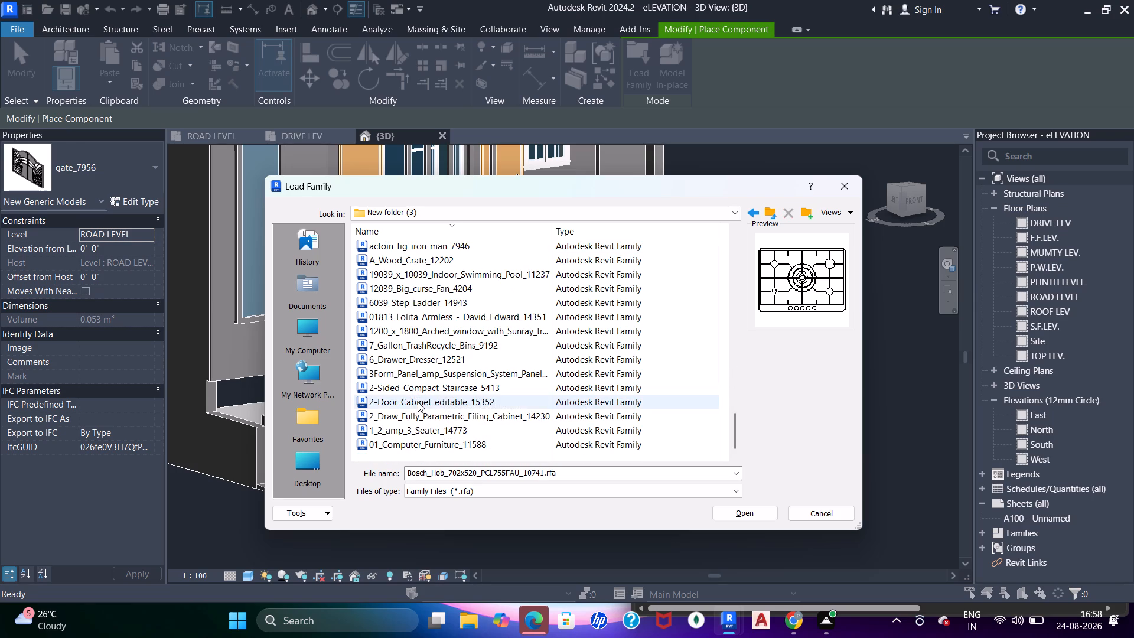
left_click(441, 386)
left_click(440, 374)
left_click(431, 388)
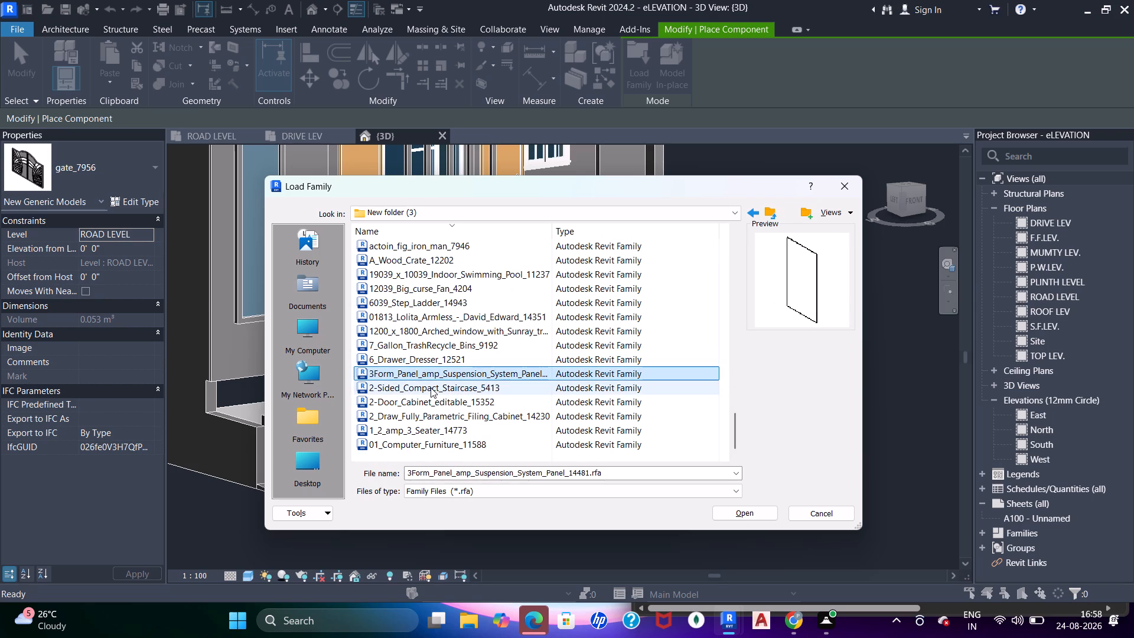
left_click(436, 372)
left_click(448, 360)
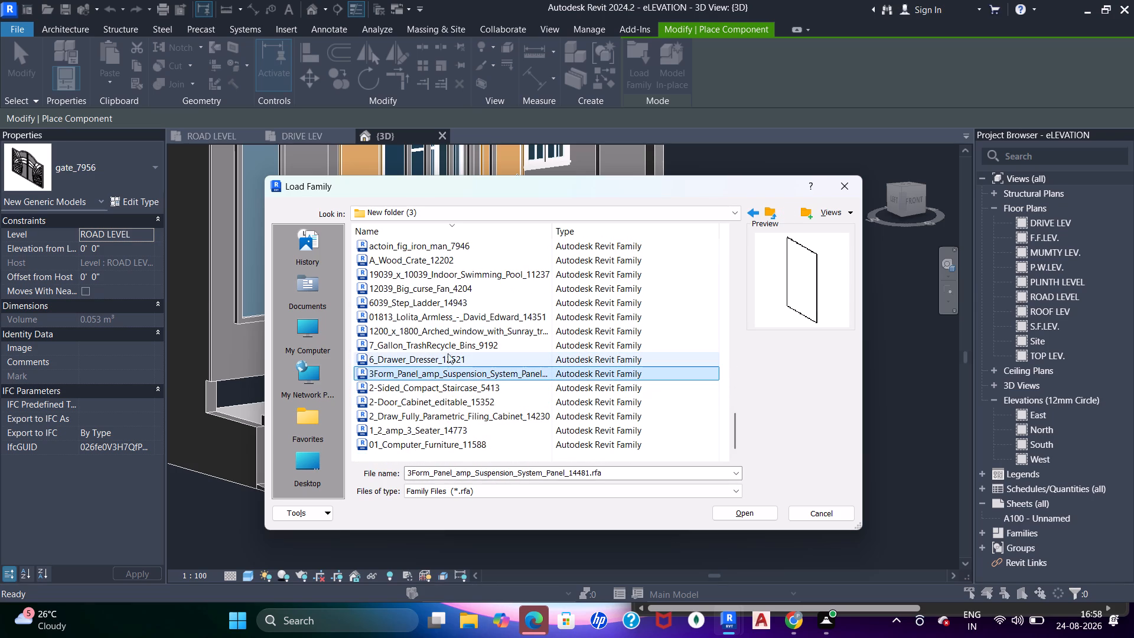
left_click(447, 347)
left_click(450, 326)
left_click(450, 317)
left_click(445, 298)
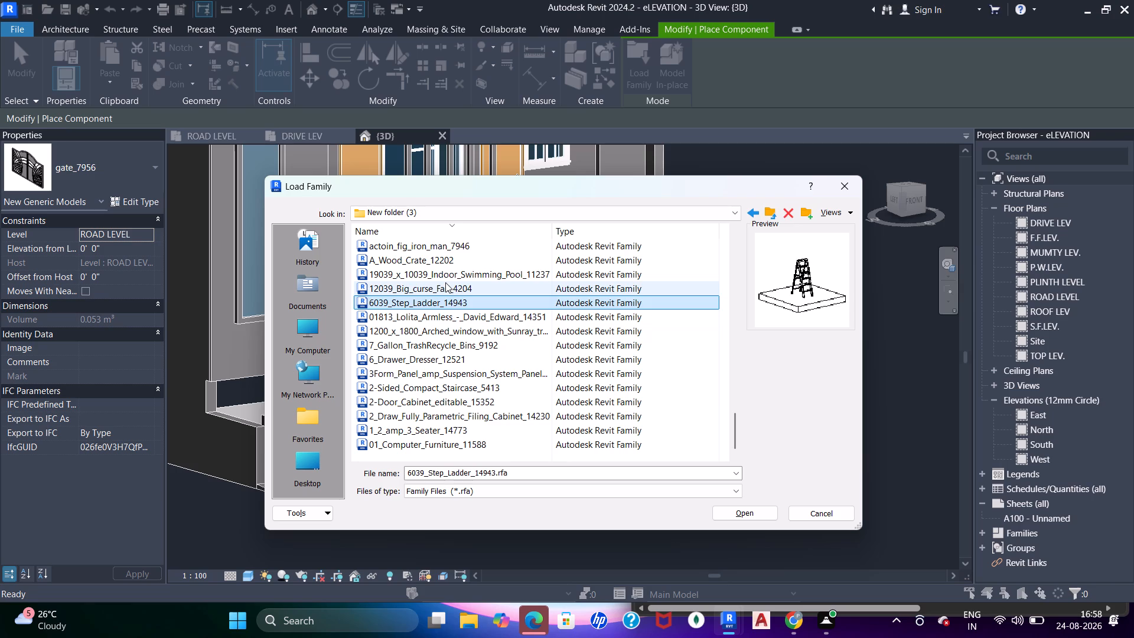
left_click(445, 282)
left_click(456, 398)
left_click(457, 426)
left_click(456, 434)
left_click(454, 454)
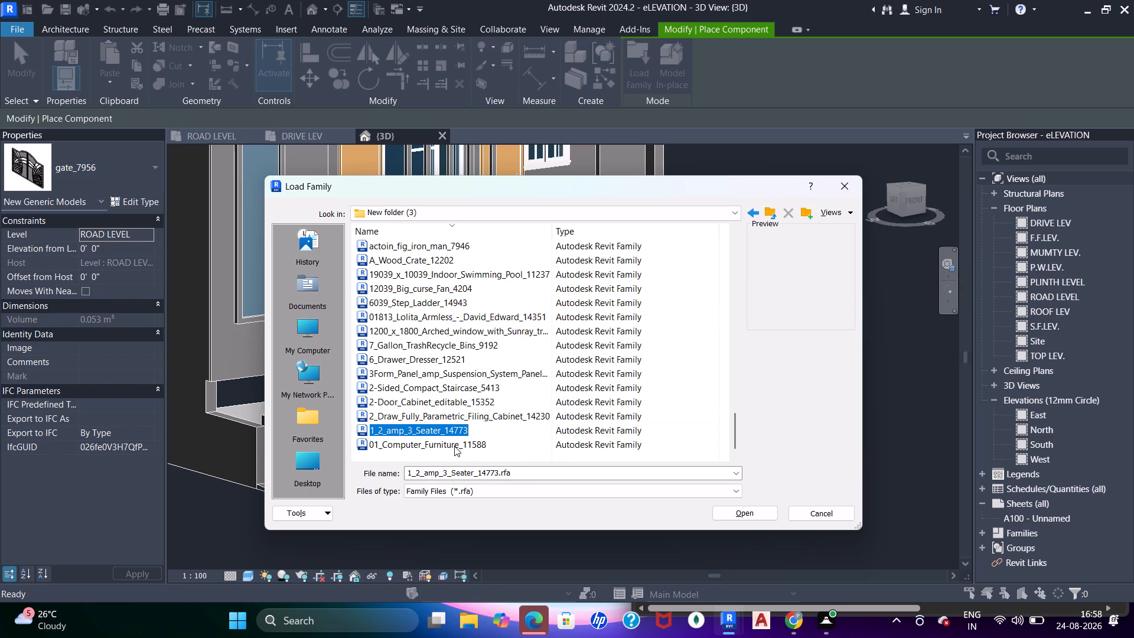
left_click(454, 446)
scroll(452, 435, "up", 2)
left_click(440, 394)
left_click(440, 365)
left_click(439, 353)
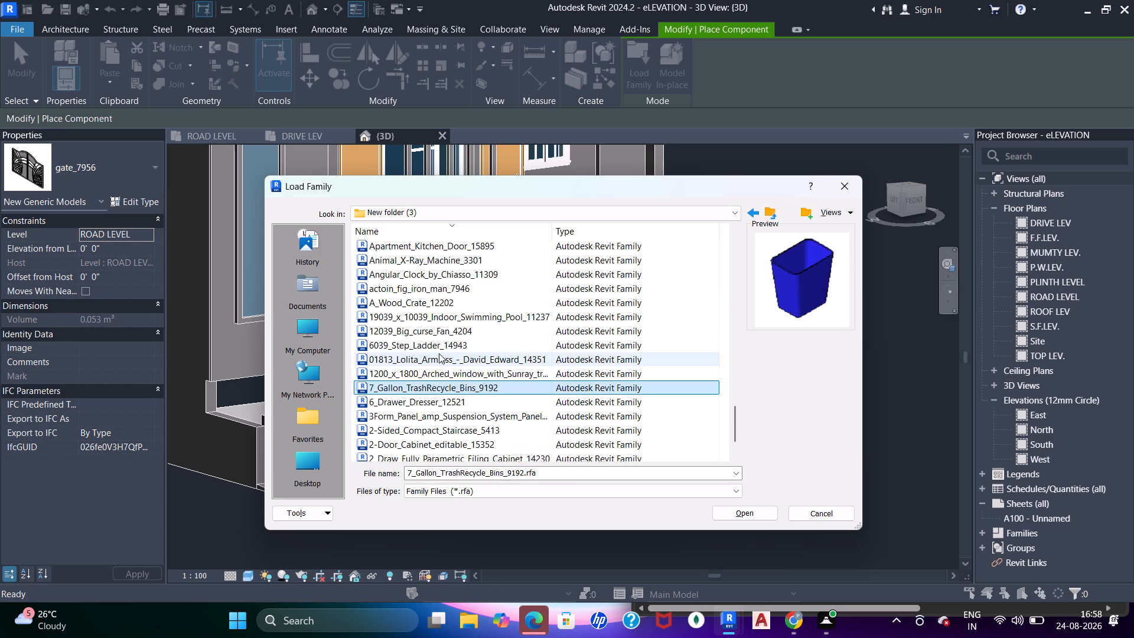
left_click(439, 346)
left_click(444, 333)
left_click(445, 320)
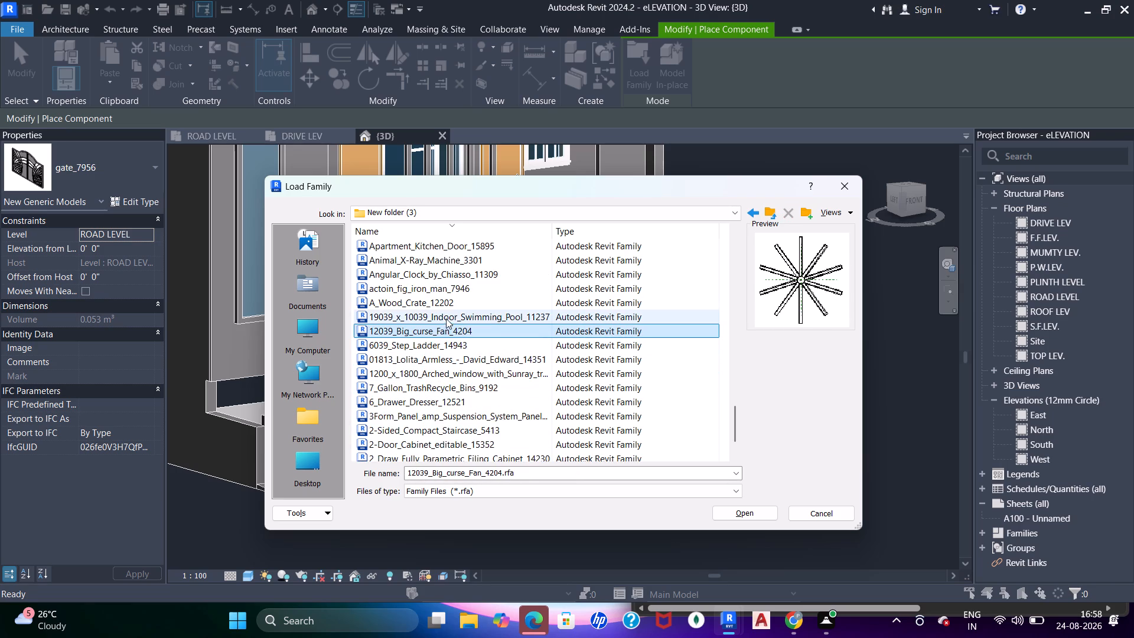
left_click(441, 311)
left_click(444, 291)
left_click(447, 284)
left_click(449, 275)
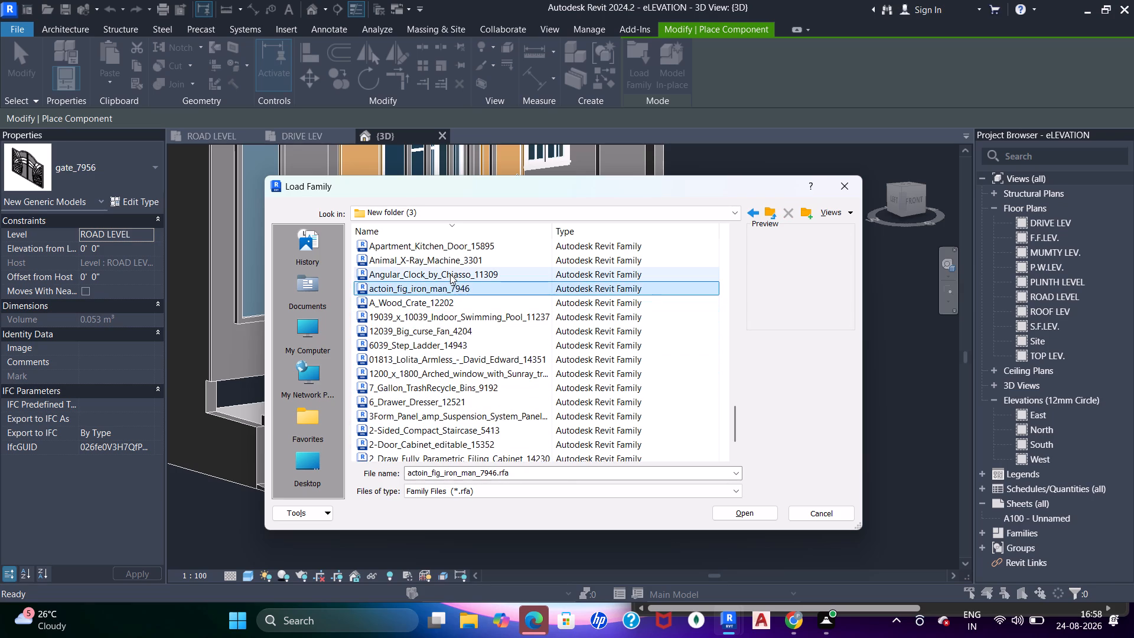
scroll(443, 282, "up", 2)
scroll(399, 313, "up", 2)
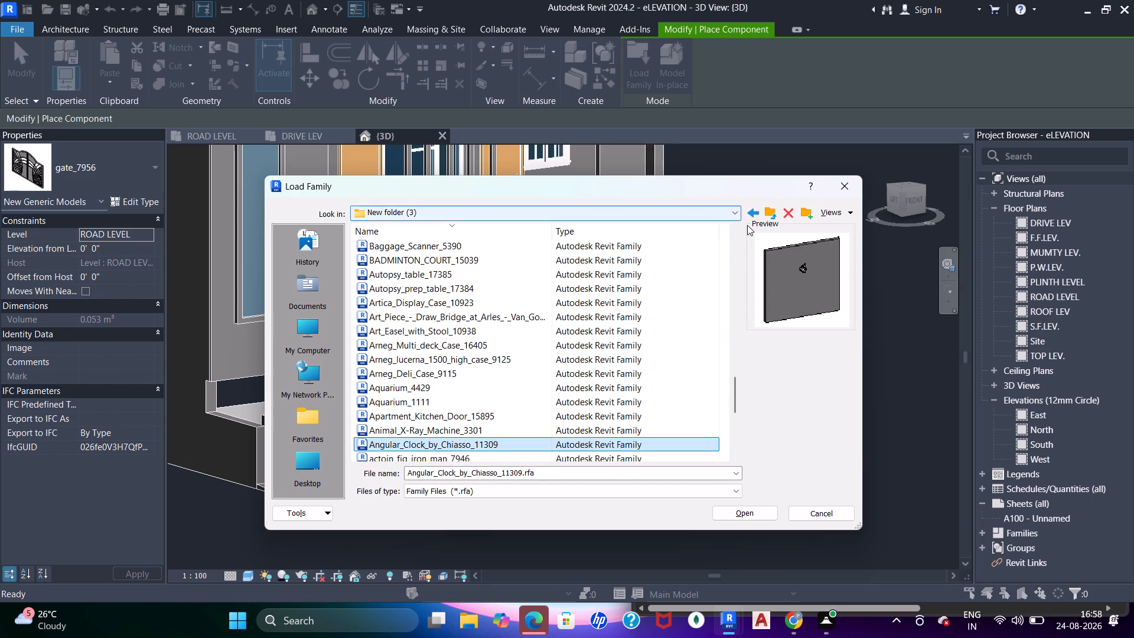
Leave New folder (3), return to the SHUBHAM CITY library and open its door folder.
left_click(774, 210)
left_click(774, 210)
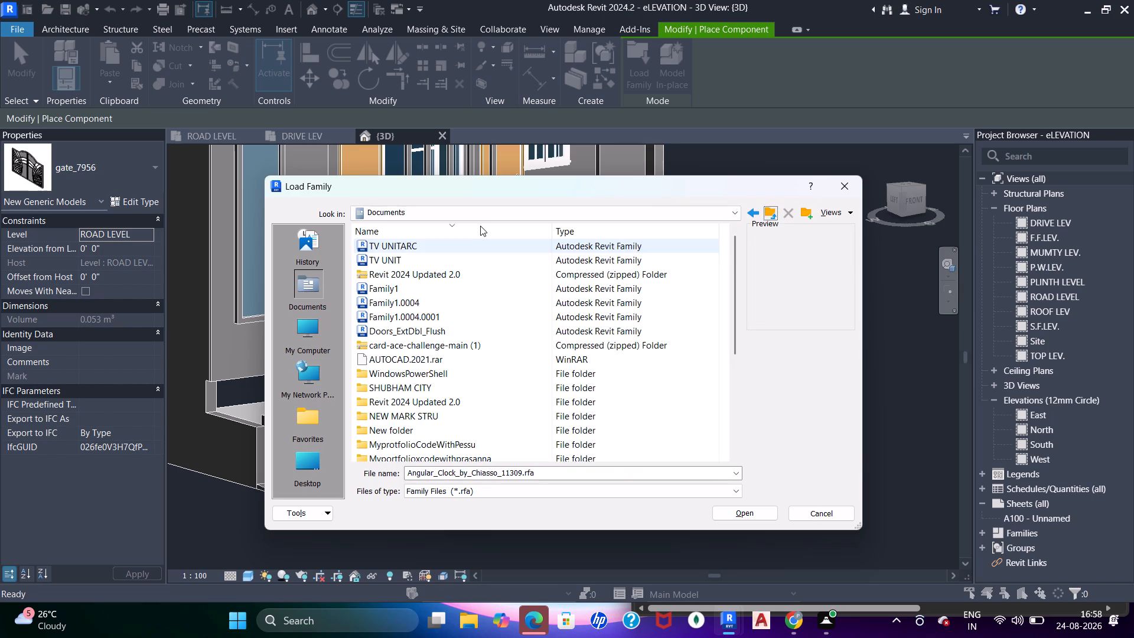
double_click(407, 385)
scroll(420, 349, "down", 3)
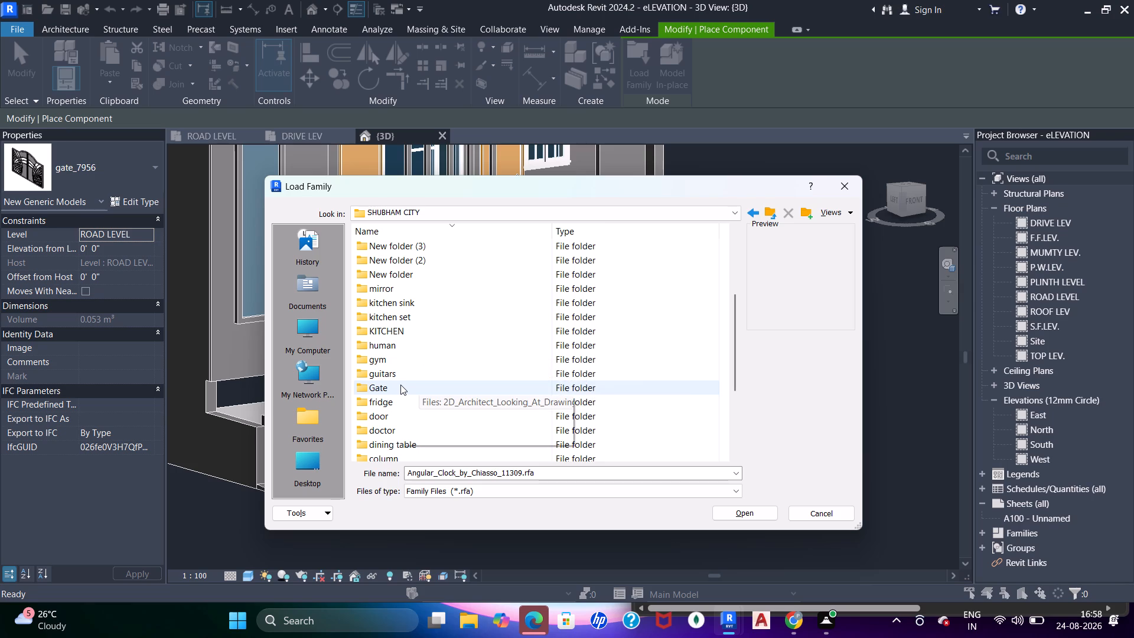
double_click(390, 415)
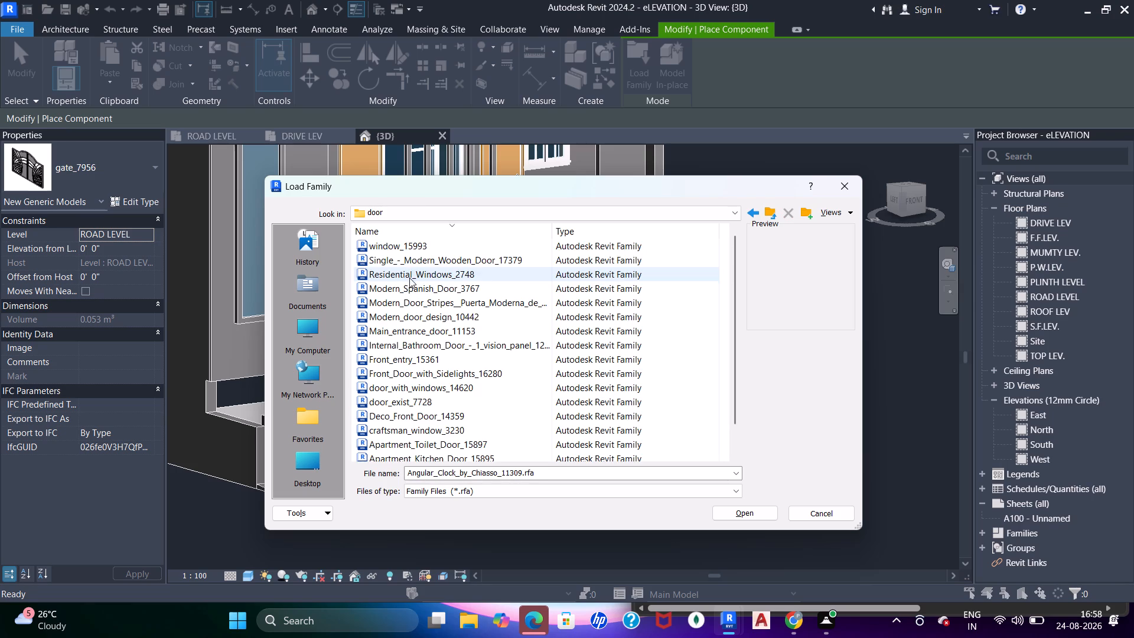
Examine the previews of the door and window families in the door folder for something suitable for the entrance.
left_click(406, 250)
scroll(399, 353, "down", 5)
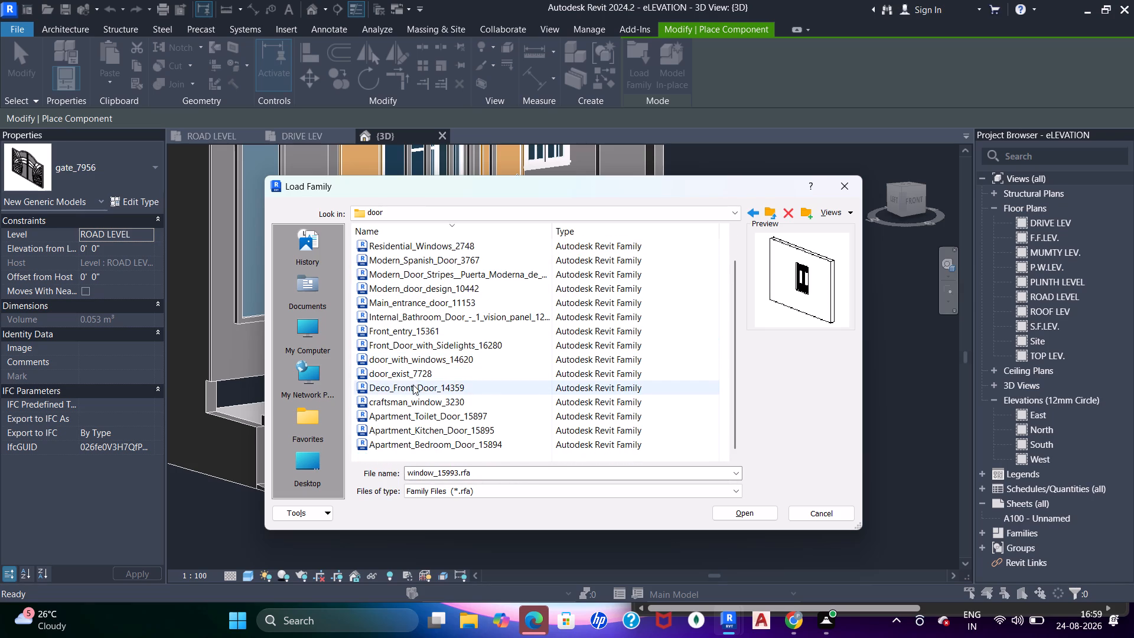
scroll(410, 321, "up", 5)
left_click(407, 263)
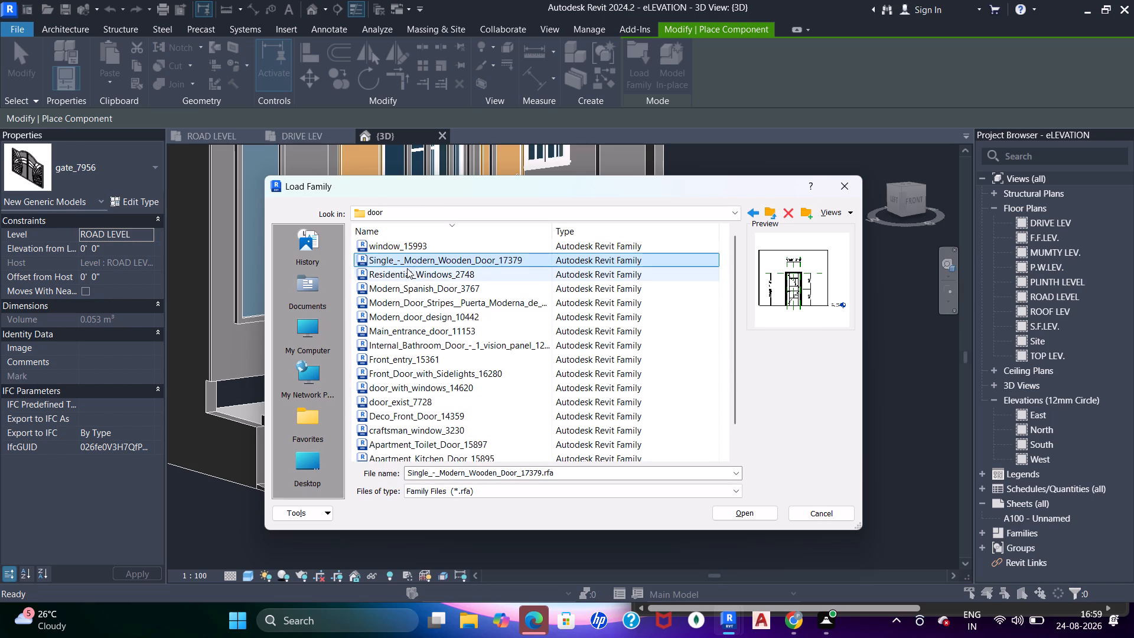
left_click(407, 278)
left_click(411, 290)
left_click(409, 311)
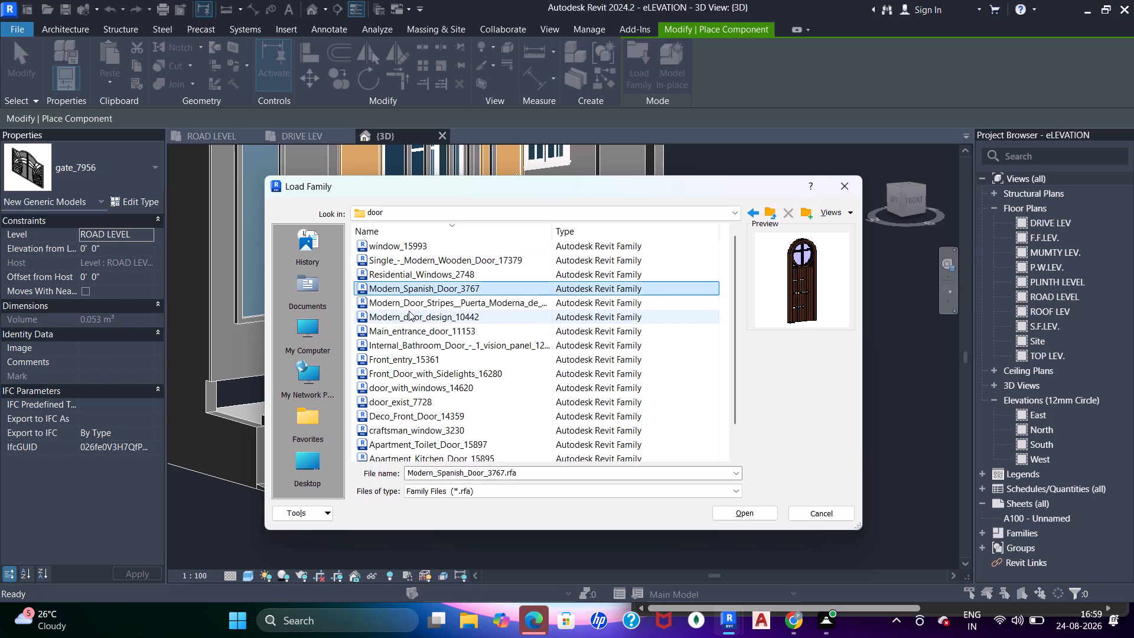
left_click(407, 334)
left_click(407, 353)
left_click(412, 386)
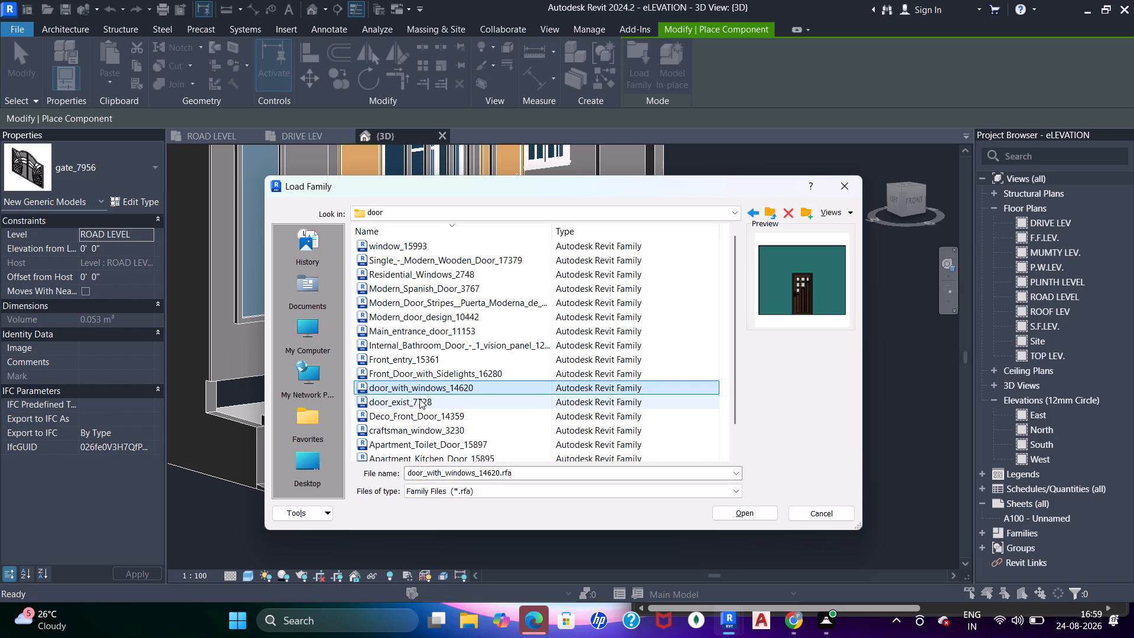
left_click(420, 412)
left_click(409, 401)
scroll(409, 401, "down", 3)
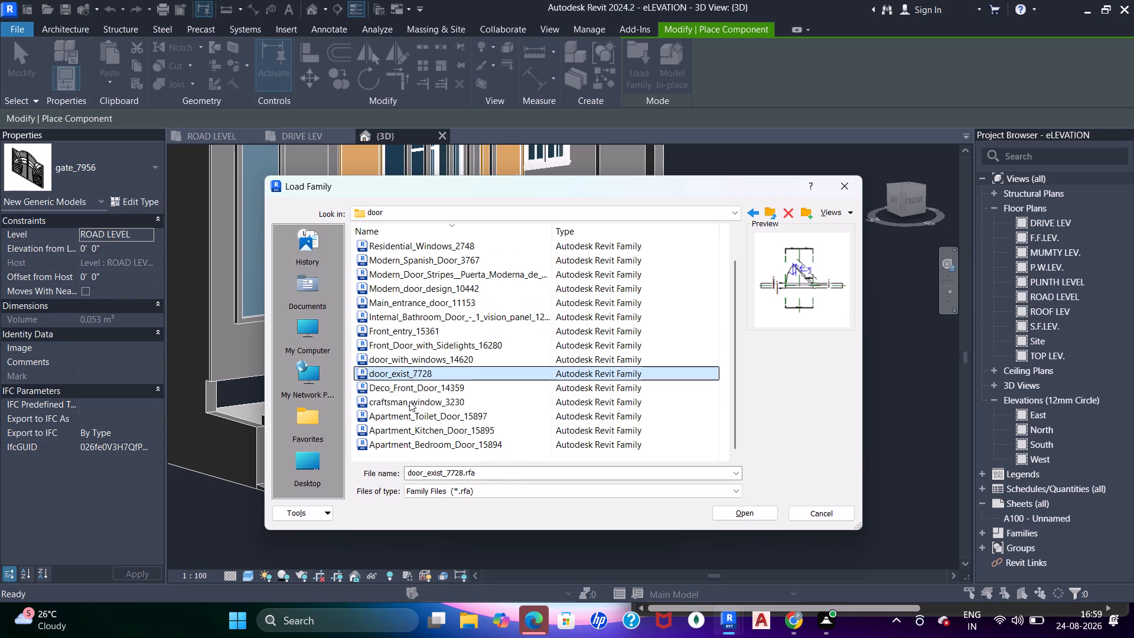
scroll(409, 401, "down", 2)
left_click(414, 387)
left_click(417, 403)
left_click(414, 421)
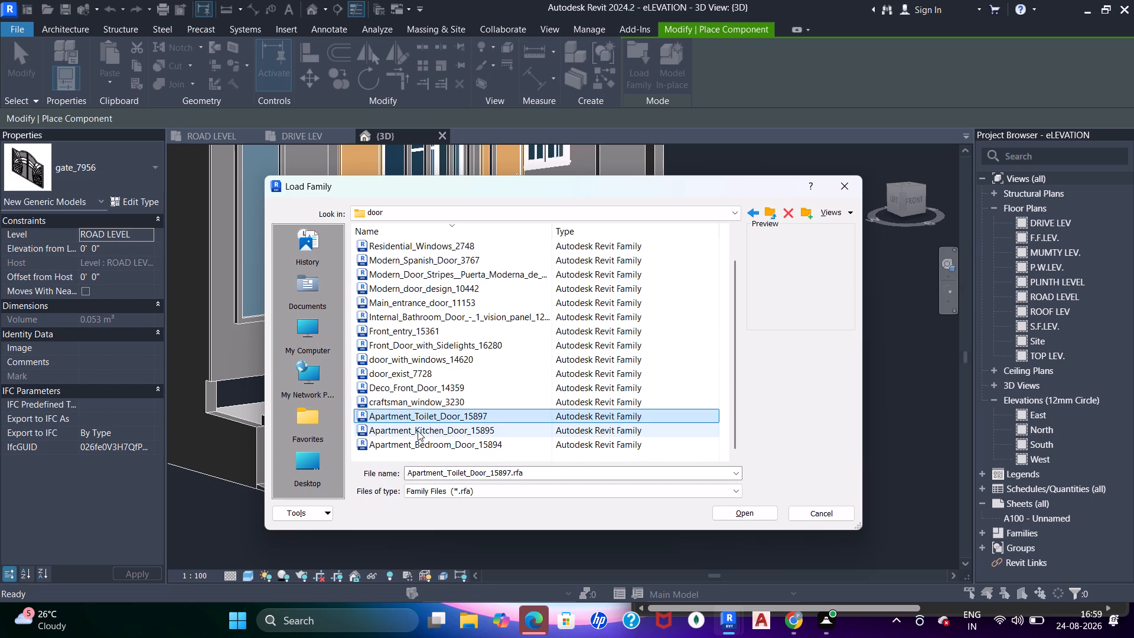
left_click(416, 431)
left_click(419, 441)
scroll(430, 425, "up", 5)
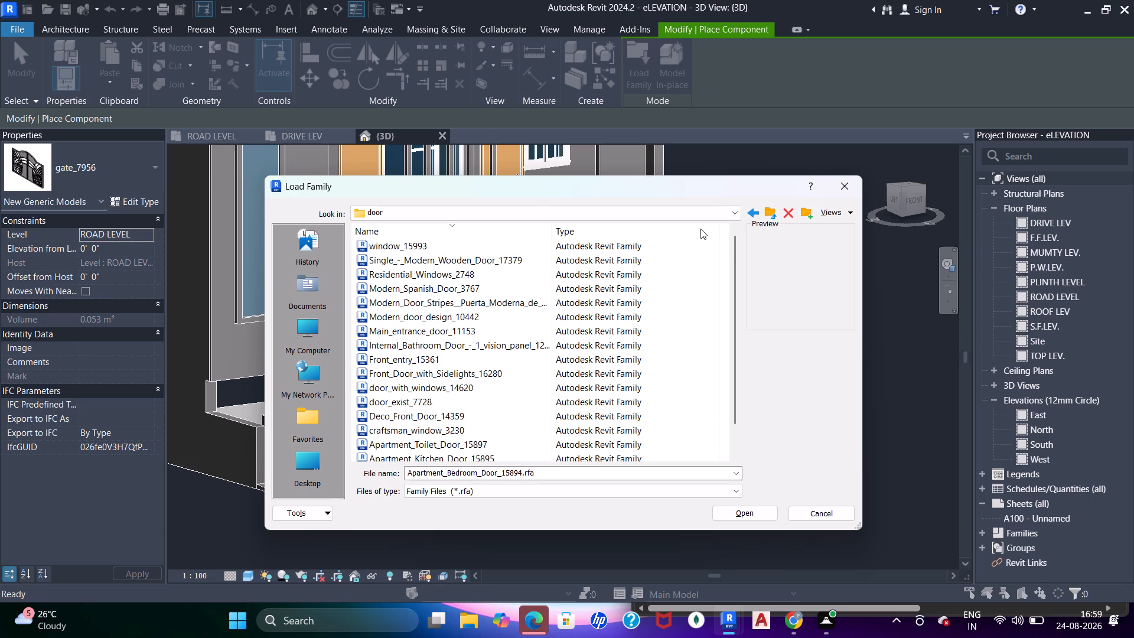
Go back to the Gate folder in SHUBHAM CITY and examine the gate previews, from the sliding gates to Iron_double_gate_2838.
left_click(771, 209)
scroll(463, 284, "down", 5)
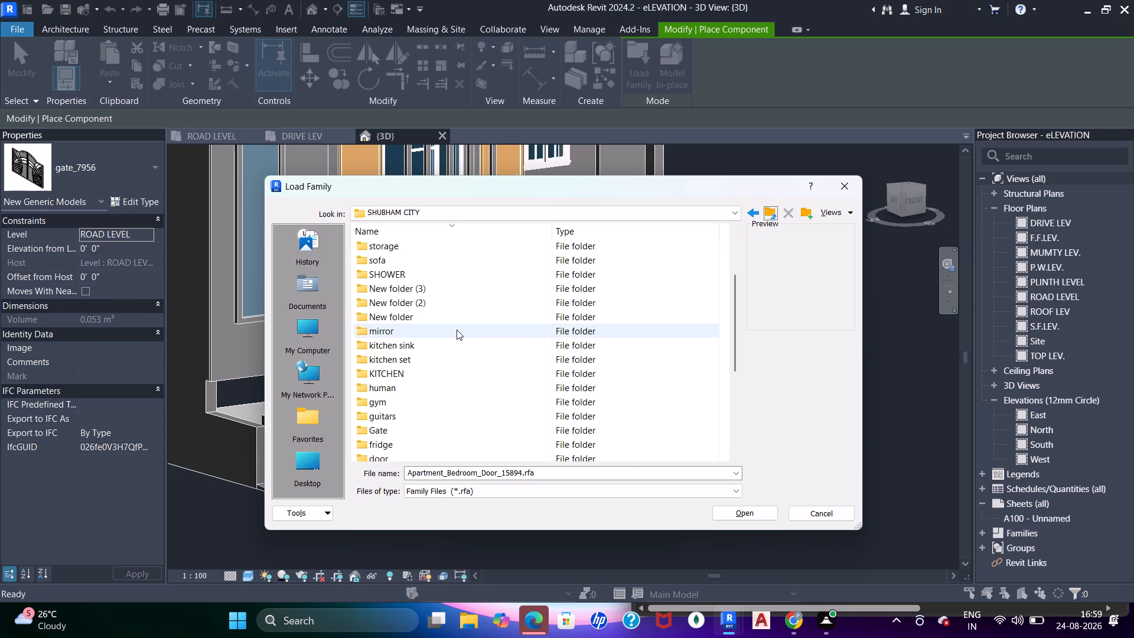
scroll(389, 395, "down", 1)
double_click(389, 385)
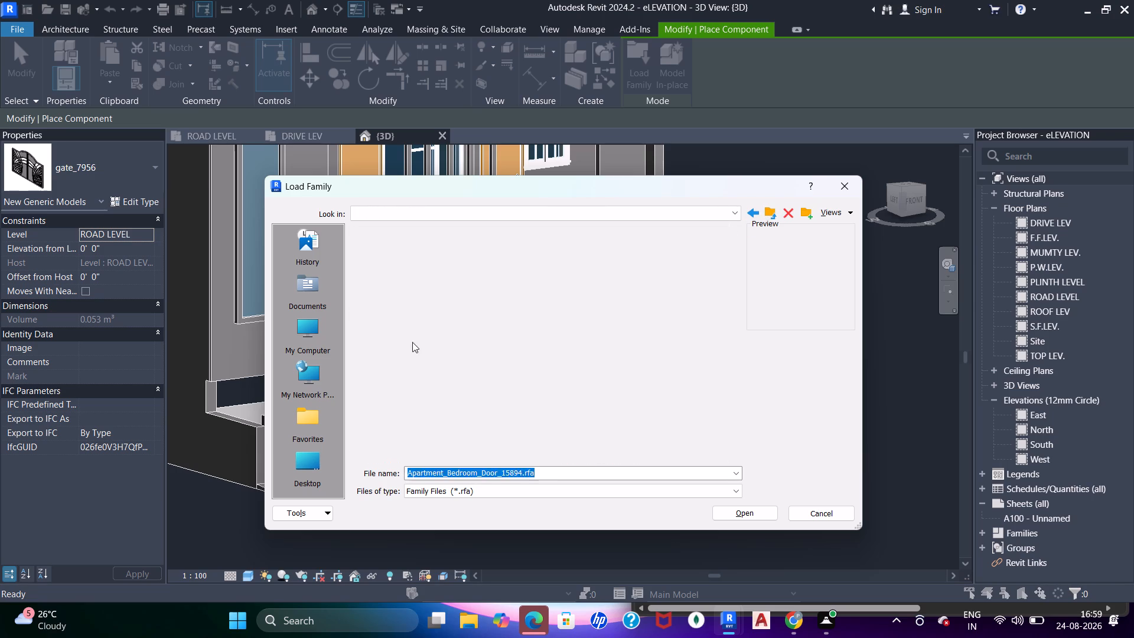
left_click(418, 243)
left_click(426, 271)
left_click(436, 259)
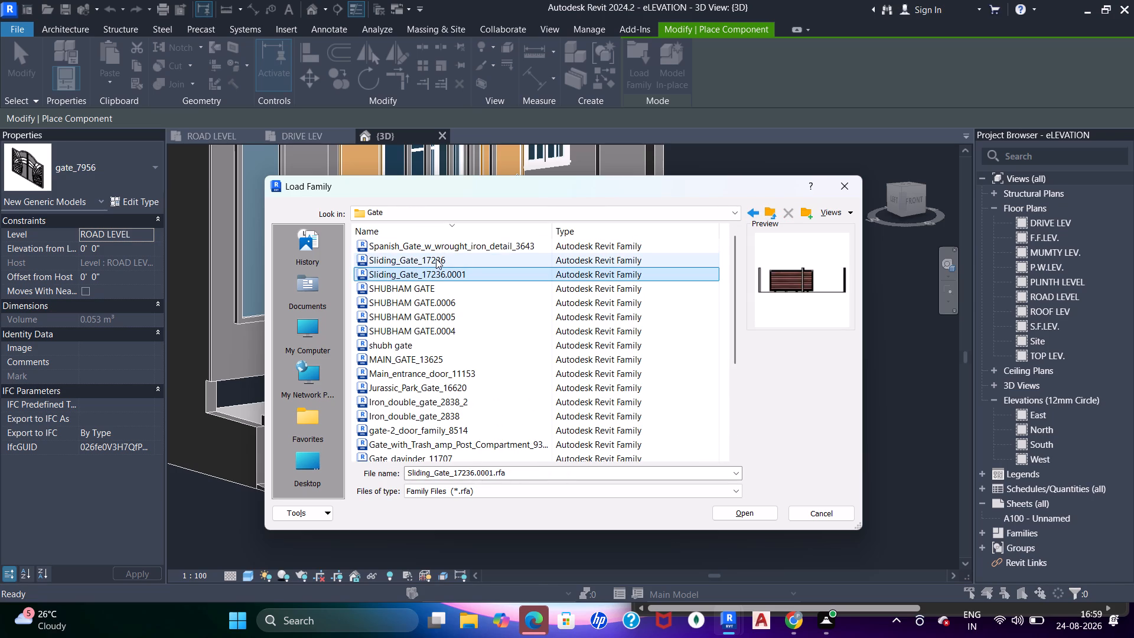
left_click(433, 289)
left_click(442, 317)
left_click(451, 327)
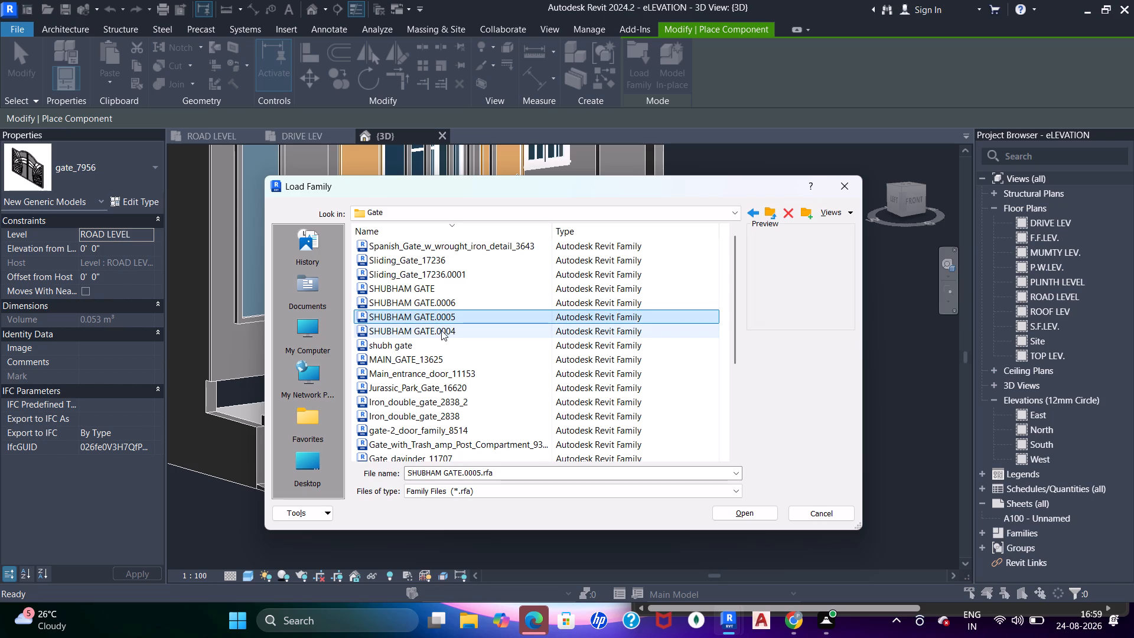
left_click(422, 349)
left_click(422, 359)
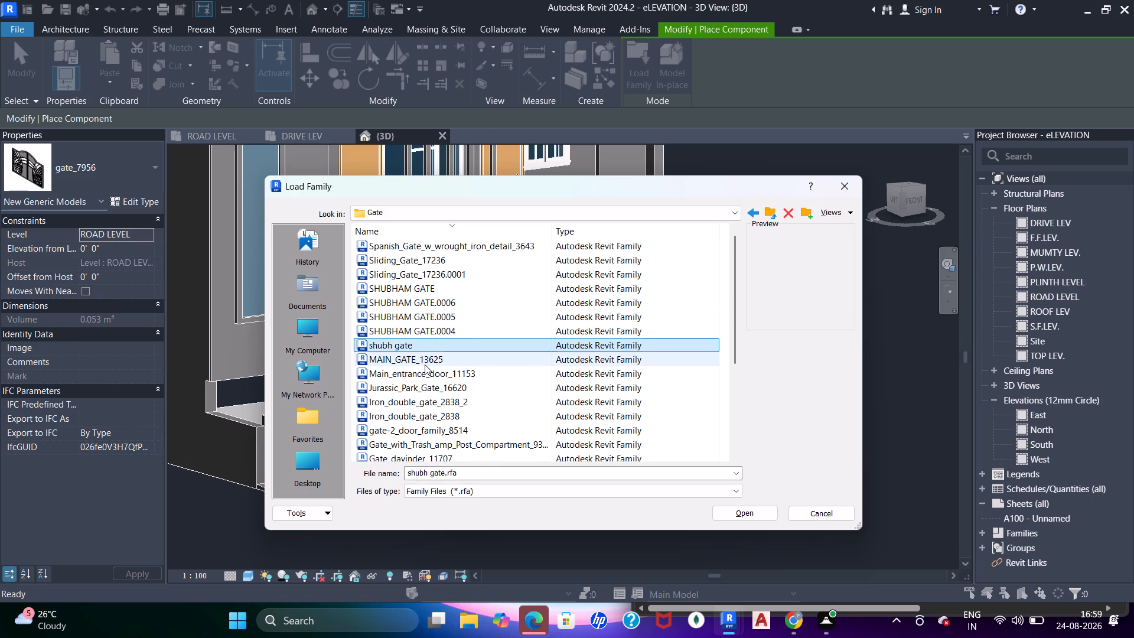
left_click(423, 374)
left_click(426, 386)
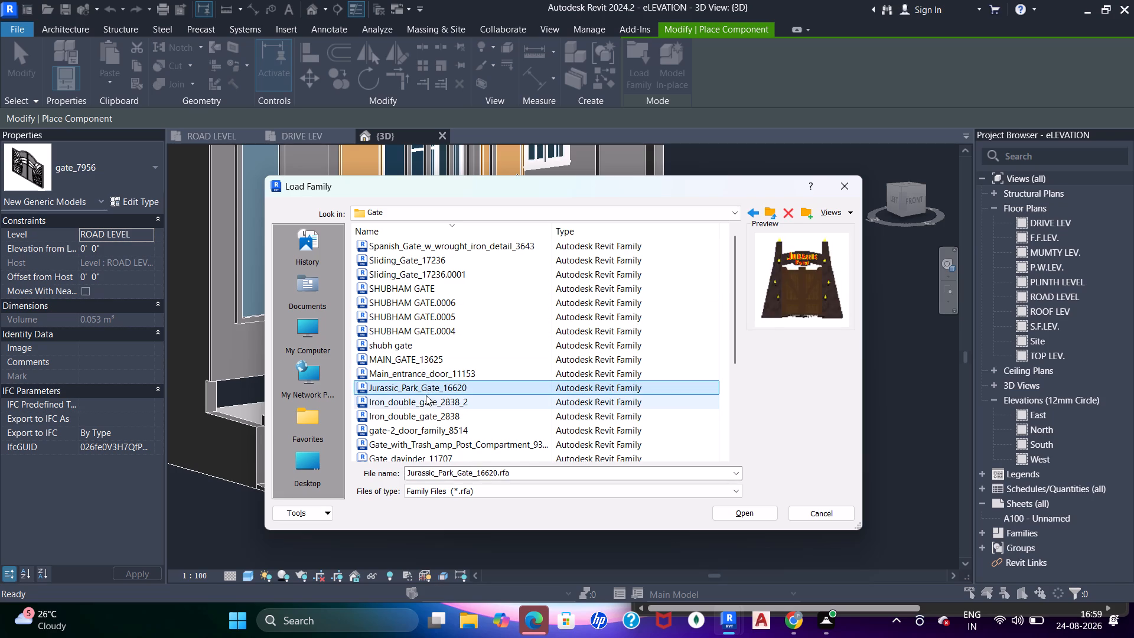
left_click(424, 396)
left_click(418, 411)
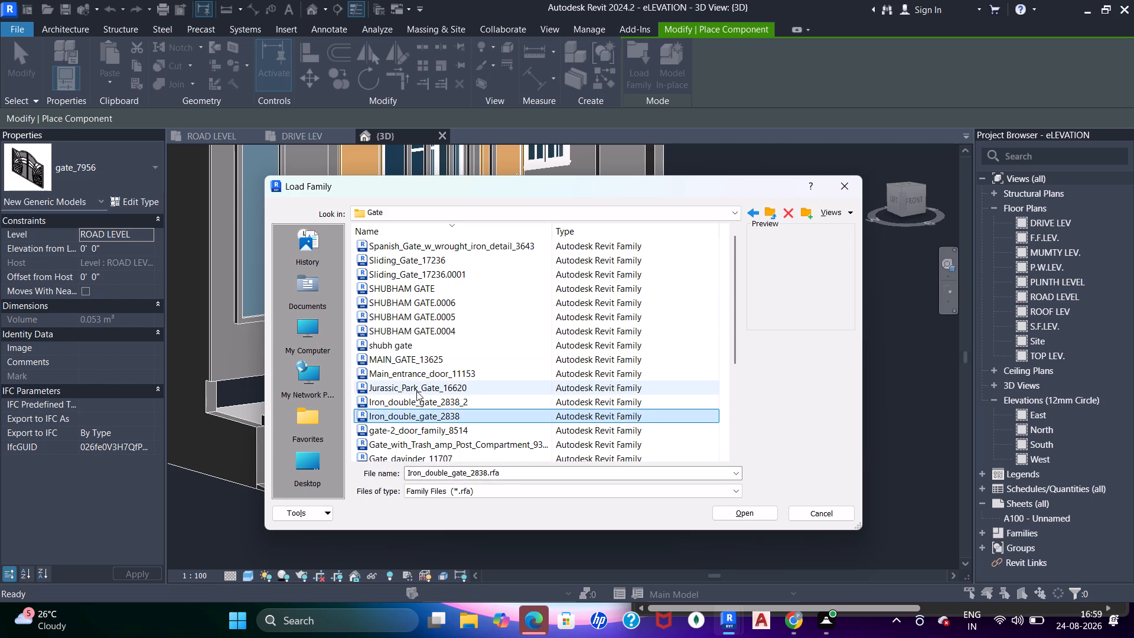
left_click(416, 386)
left_click(416, 367)
left_click(416, 356)
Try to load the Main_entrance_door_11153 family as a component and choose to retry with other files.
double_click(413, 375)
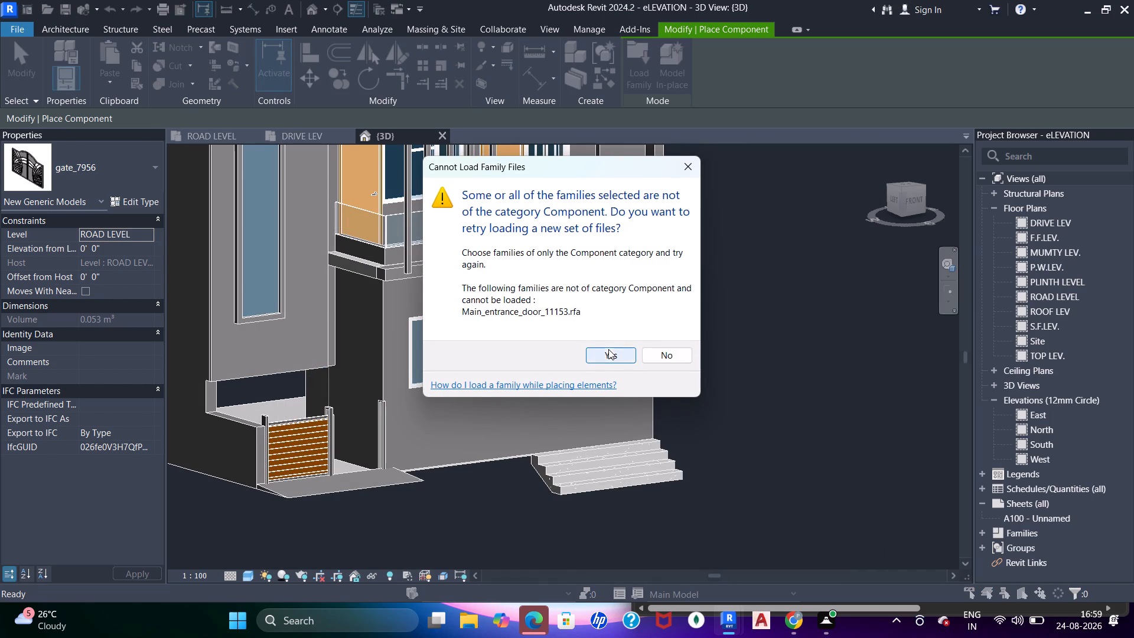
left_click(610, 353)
Examine the previews of the remaining families in the Gate folder, including gate_7956, Gate_7048, the rolling steel gate and the iron double gates.
scroll(419, 385, "down", 7)
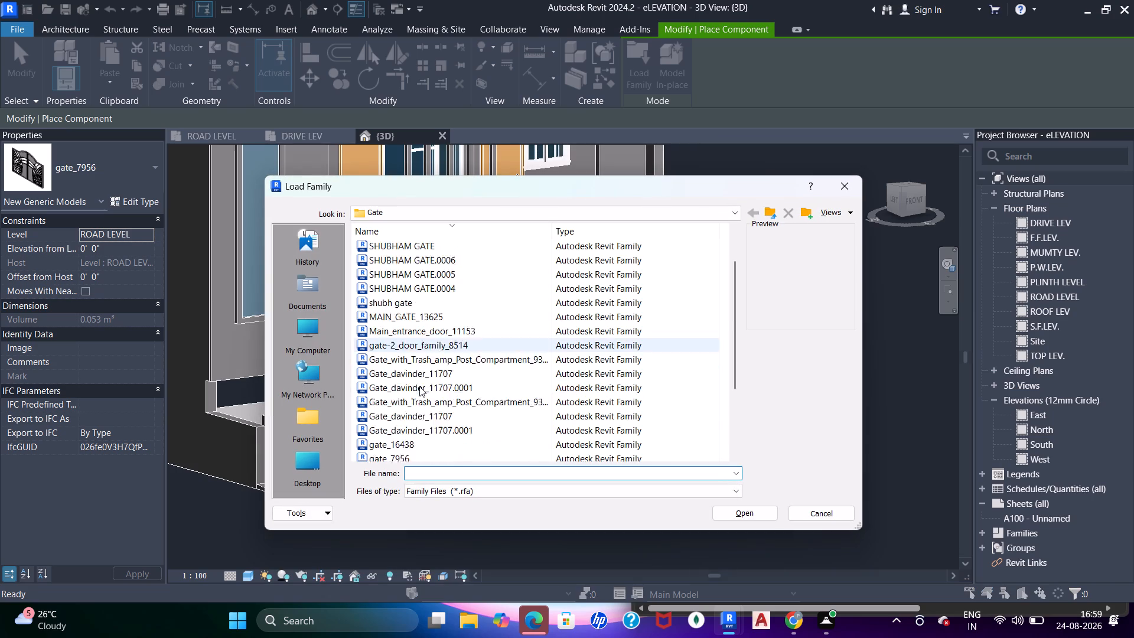
left_click(426, 386)
left_click(430, 375)
left_click(432, 365)
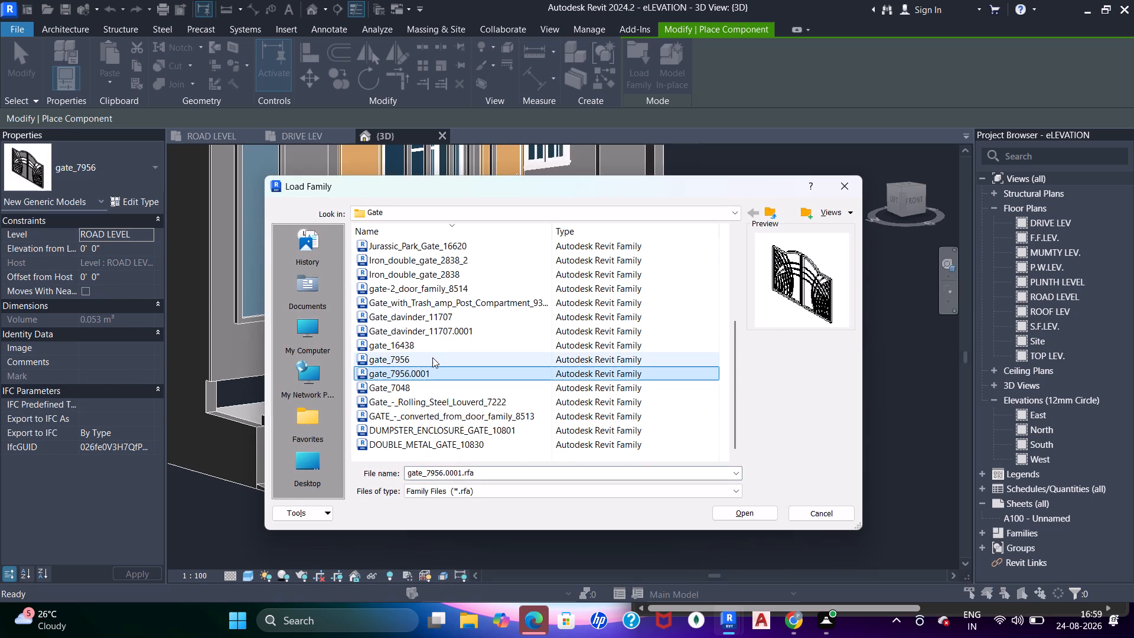
left_click(432, 355)
left_click(435, 346)
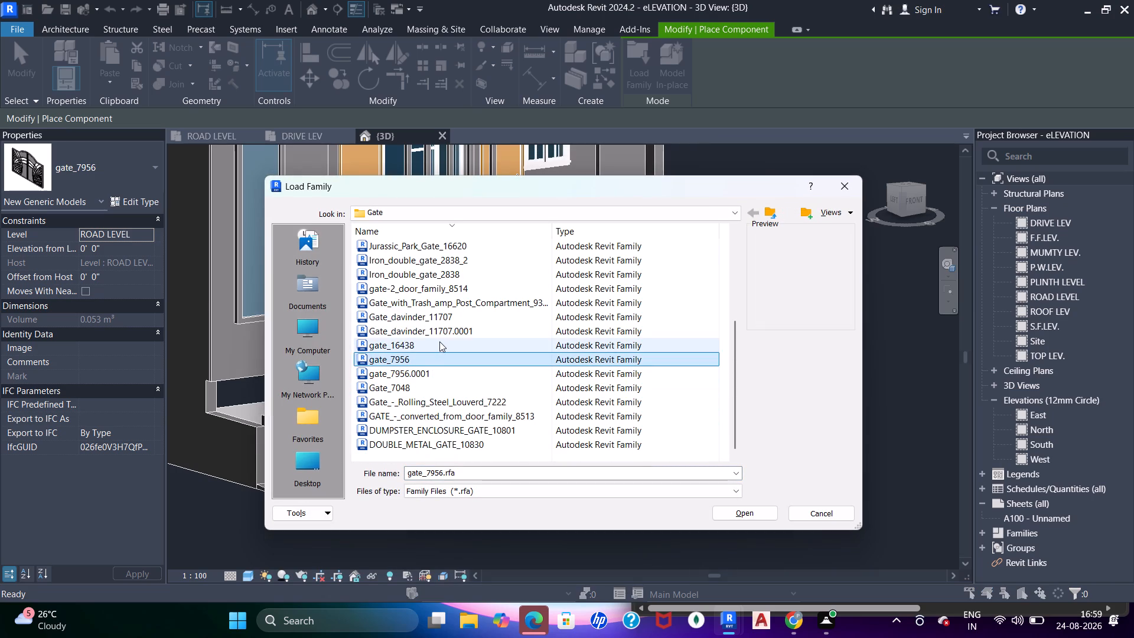
left_click(444, 331)
left_click(431, 346)
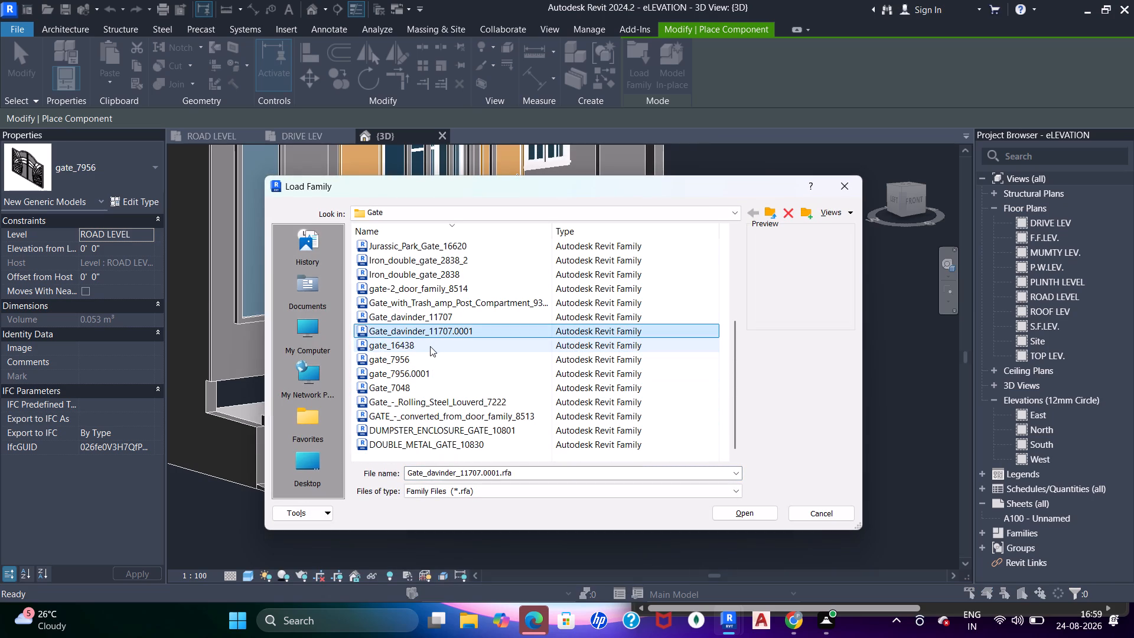
left_click(421, 390)
left_click(420, 403)
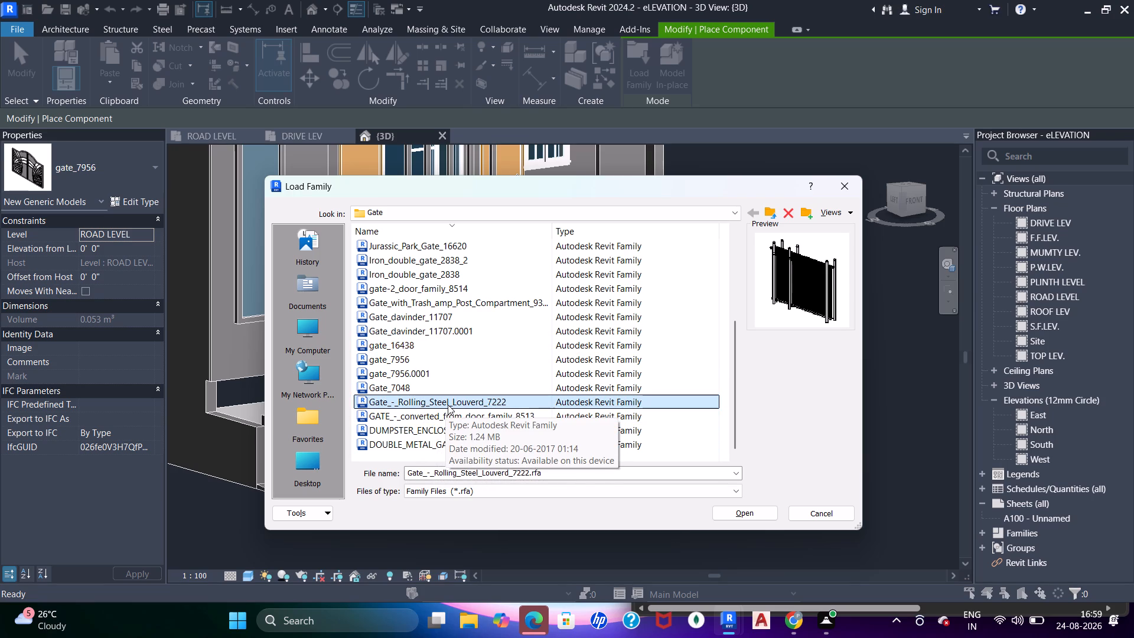
left_click(432, 420)
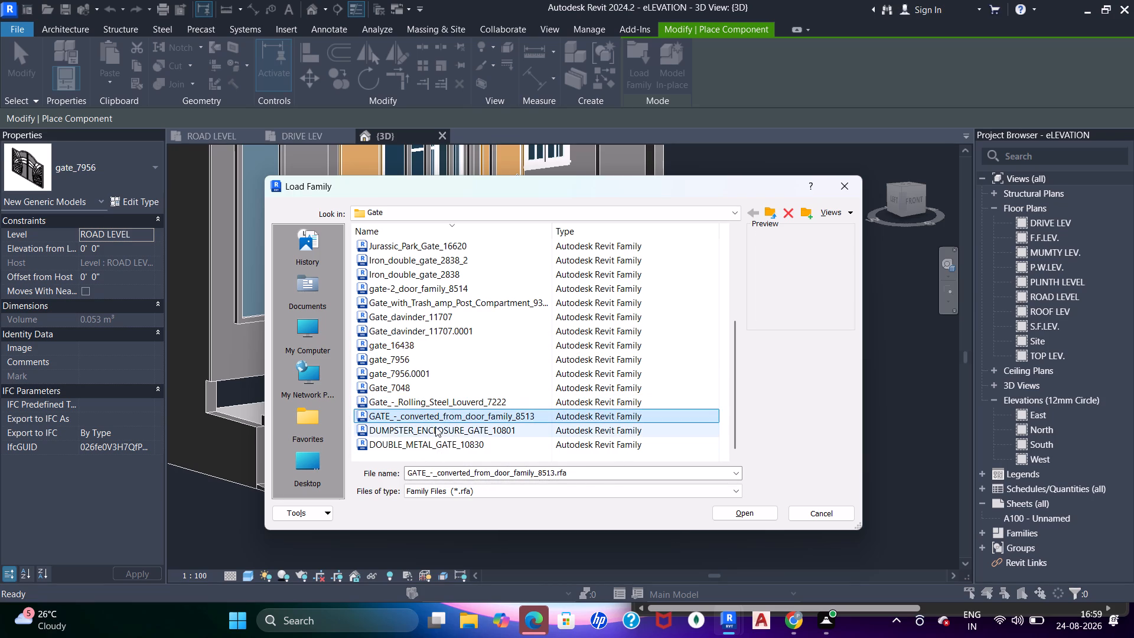
left_click(447, 314)
left_click(447, 298)
left_click(445, 273)
scroll(432, 290, "up", 2)
left_click(432, 326)
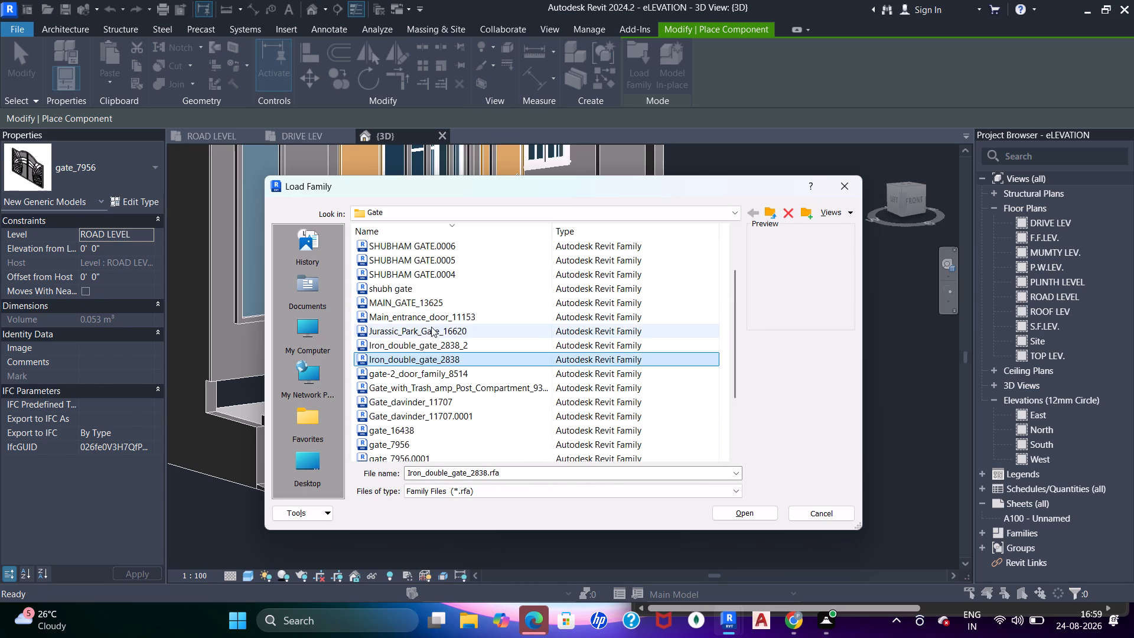
left_click(429, 351)
left_click(447, 322)
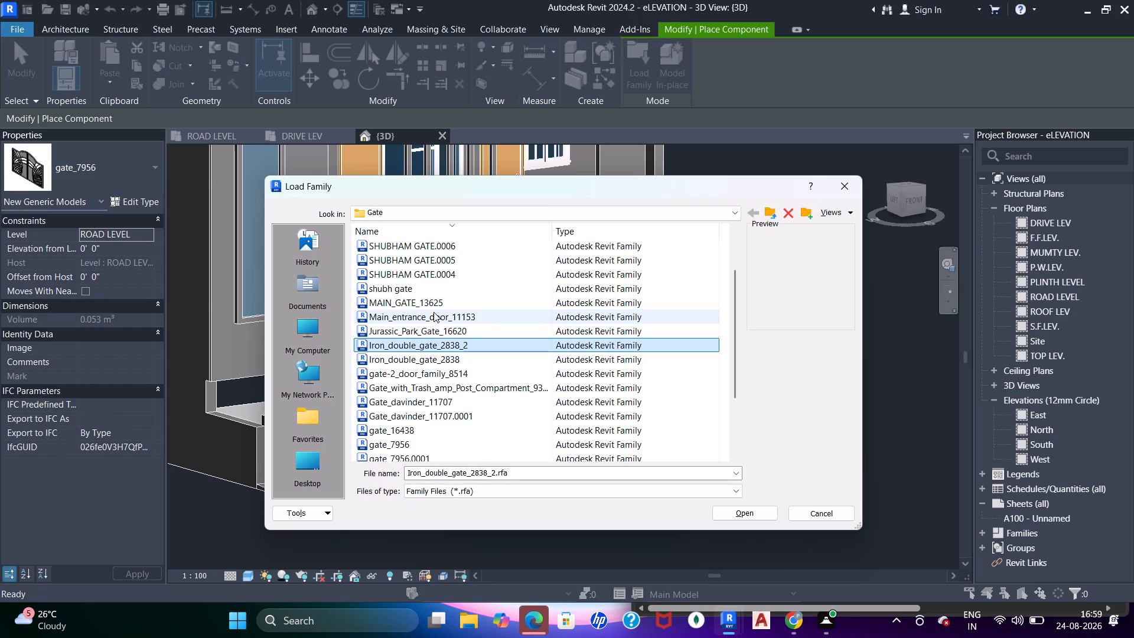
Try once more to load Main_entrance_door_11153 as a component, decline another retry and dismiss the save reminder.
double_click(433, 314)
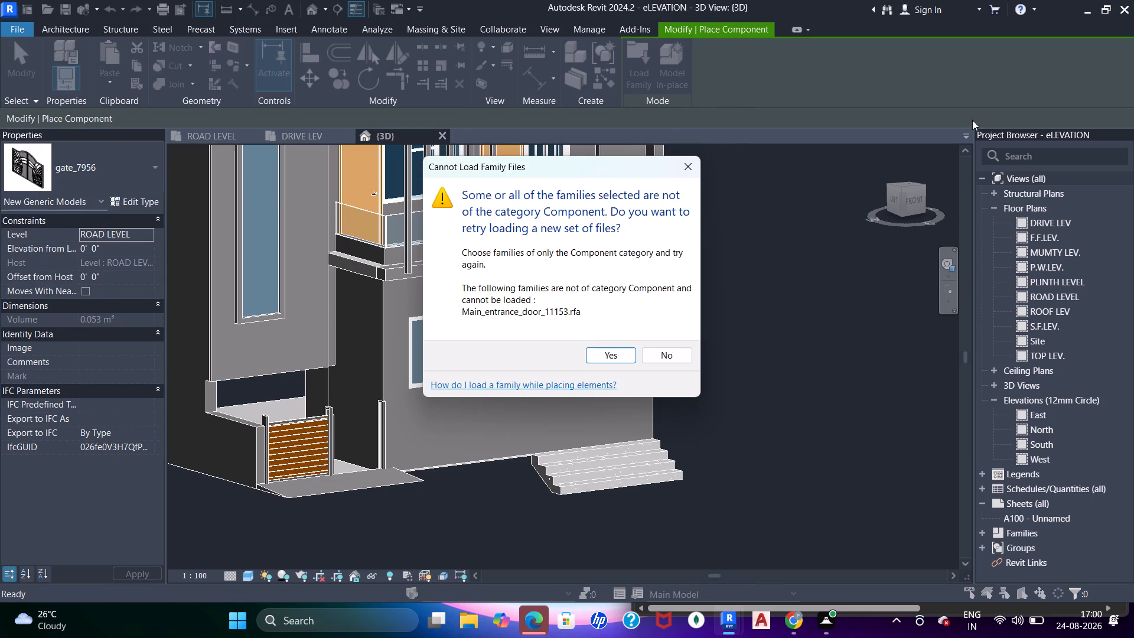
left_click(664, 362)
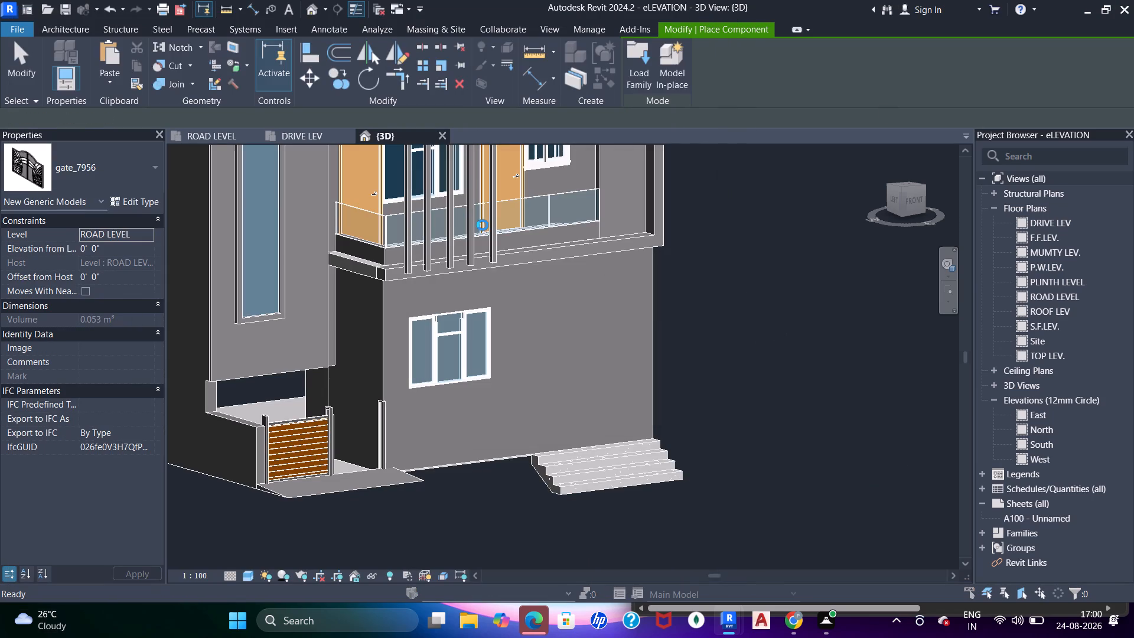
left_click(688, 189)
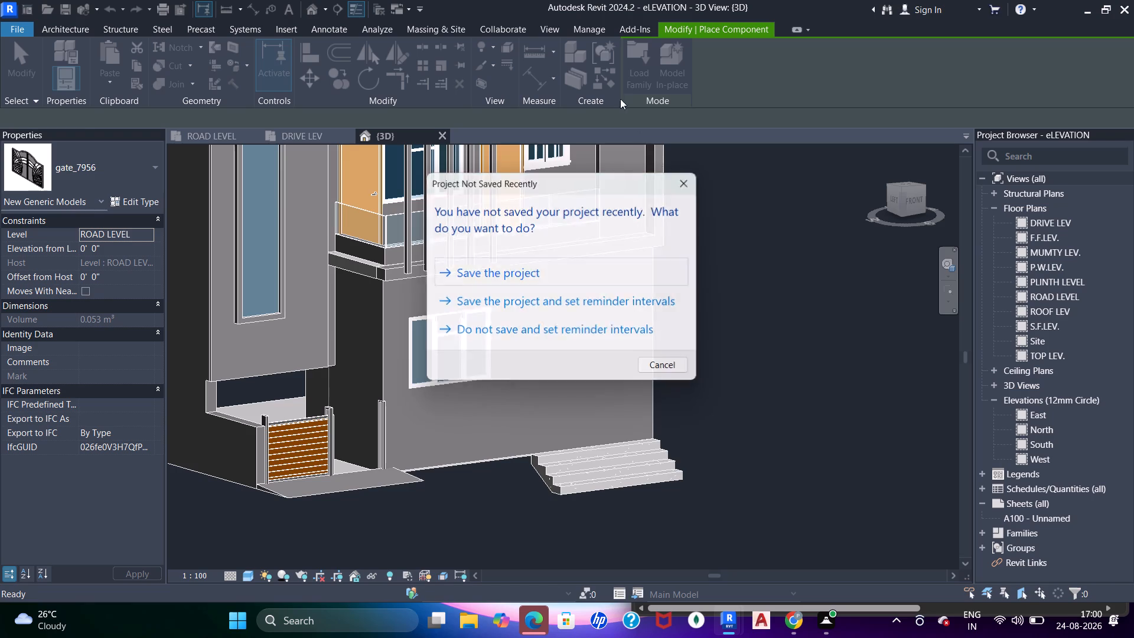
Compare the gate previews in the Gate folder and load the gate_7956 family as the component for placement.
left_click(632, 60)
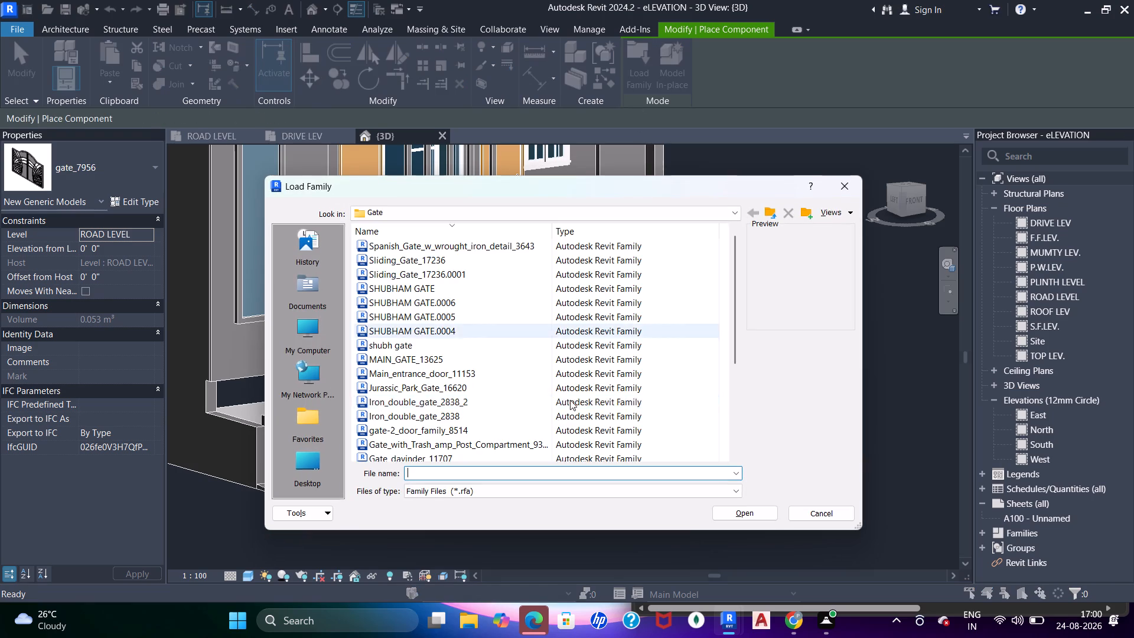
left_click(423, 344)
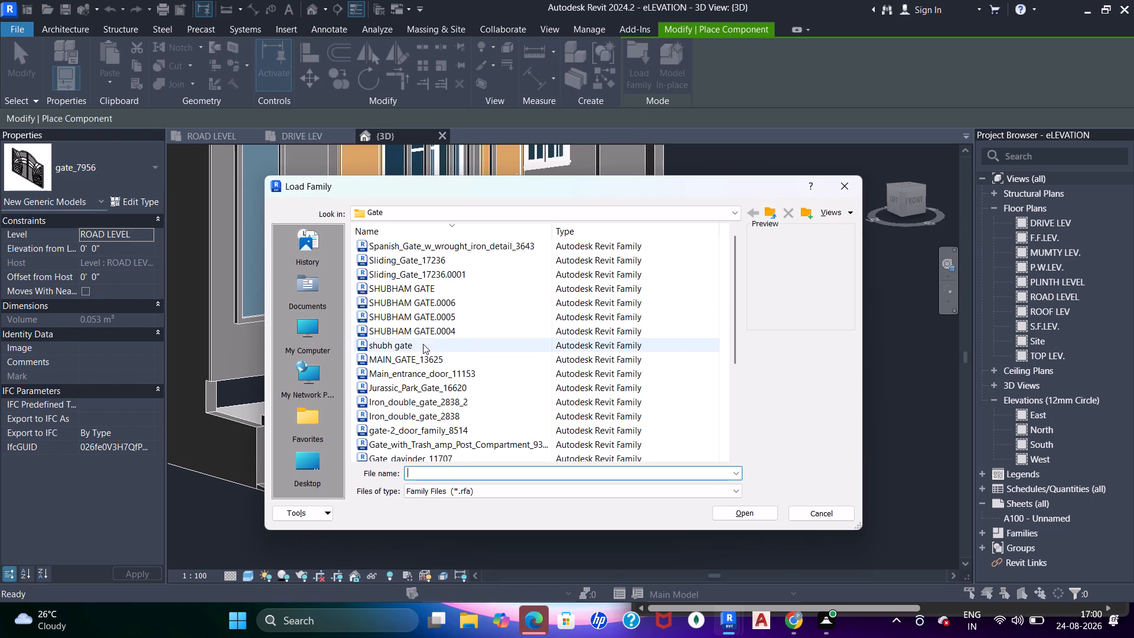
left_click(426, 330)
left_click(427, 370)
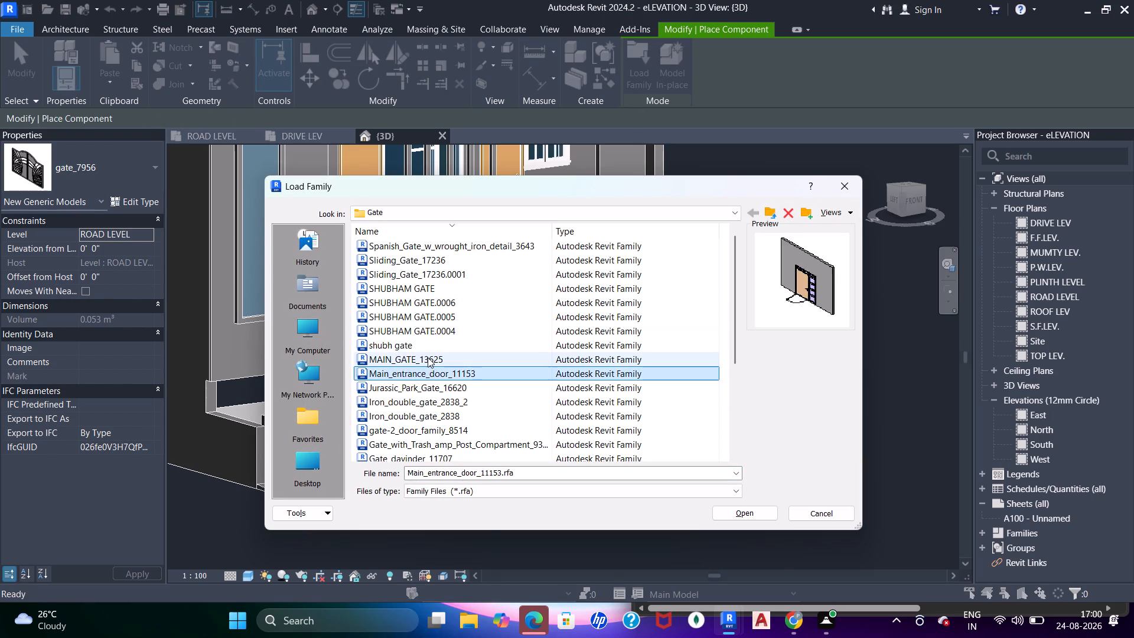
left_click(428, 357)
left_click(418, 376)
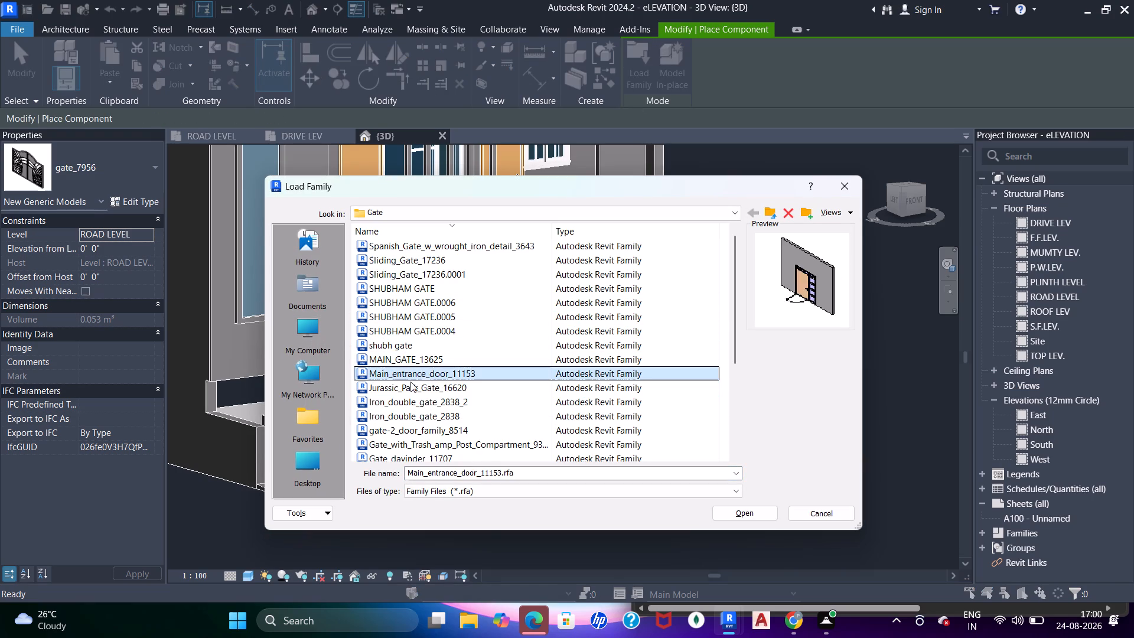
left_click(402, 388)
scroll(399, 385, "down", 1)
left_click(402, 378)
left_click(405, 366)
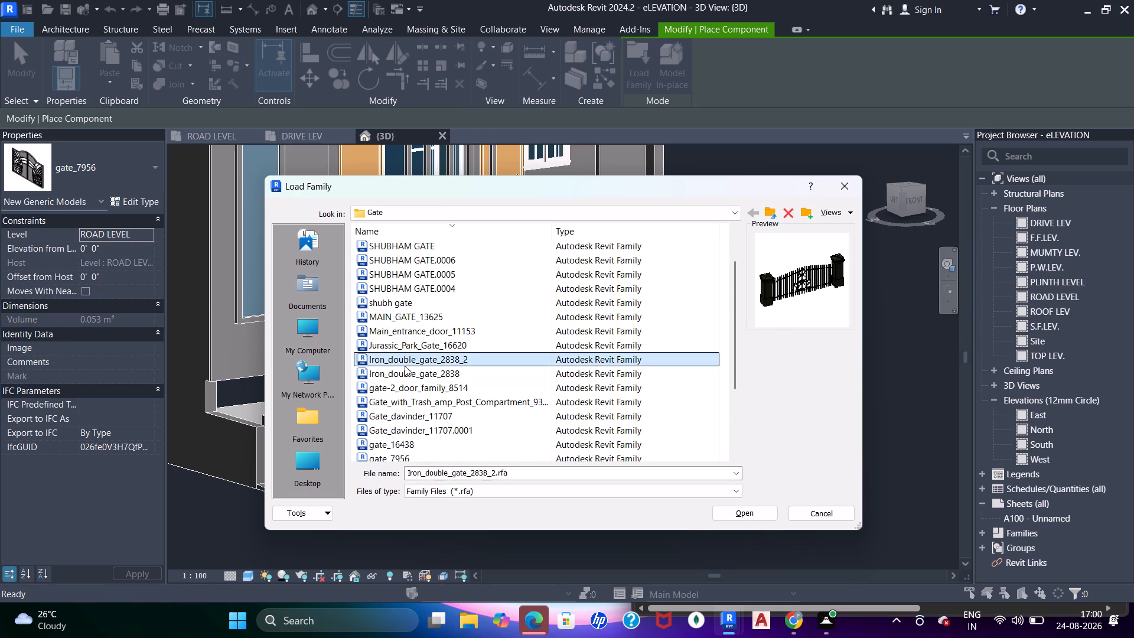
scroll(405, 366, "down", 3)
left_click(404, 367)
left_click(406, 347)
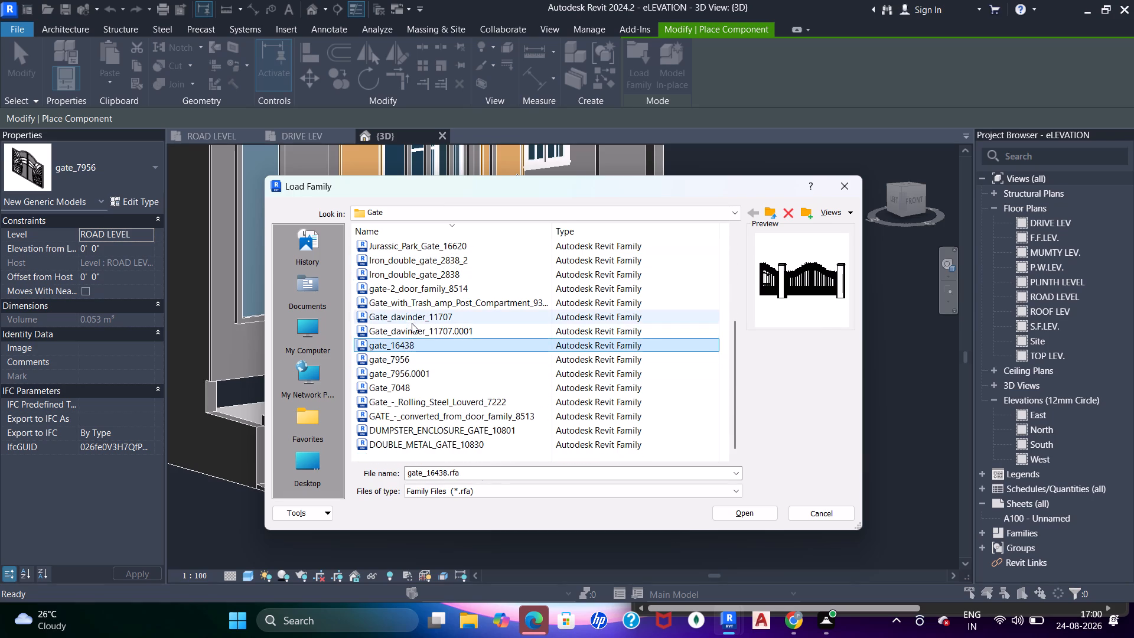
left_click(409, 354)
left_click(406, 372)
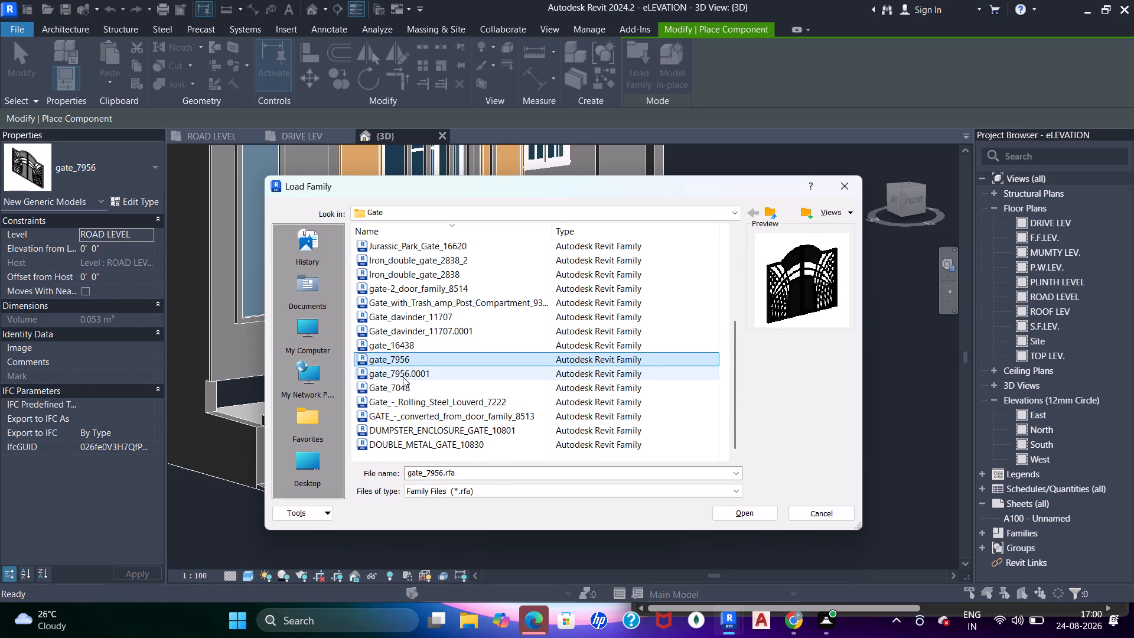
left_click(415, 360)
double_click(413, 360)
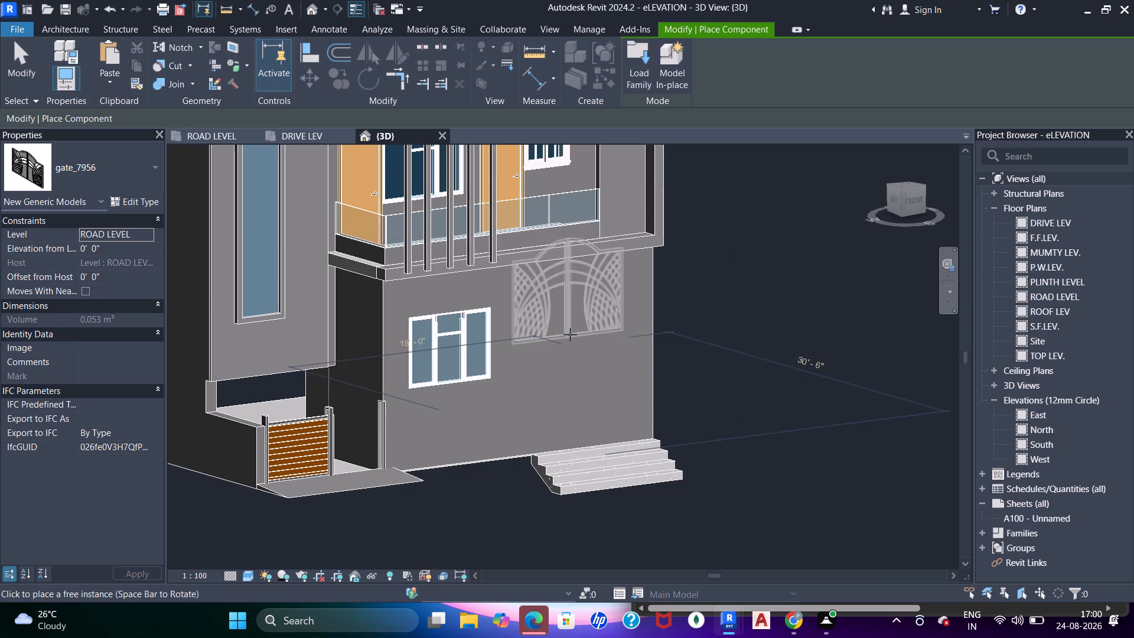
Place one gate_7956 instance on ROAD LEVEL in the open area beside the house's front corner and end the placement.
left_click_drag(583, 408, 586, 415)
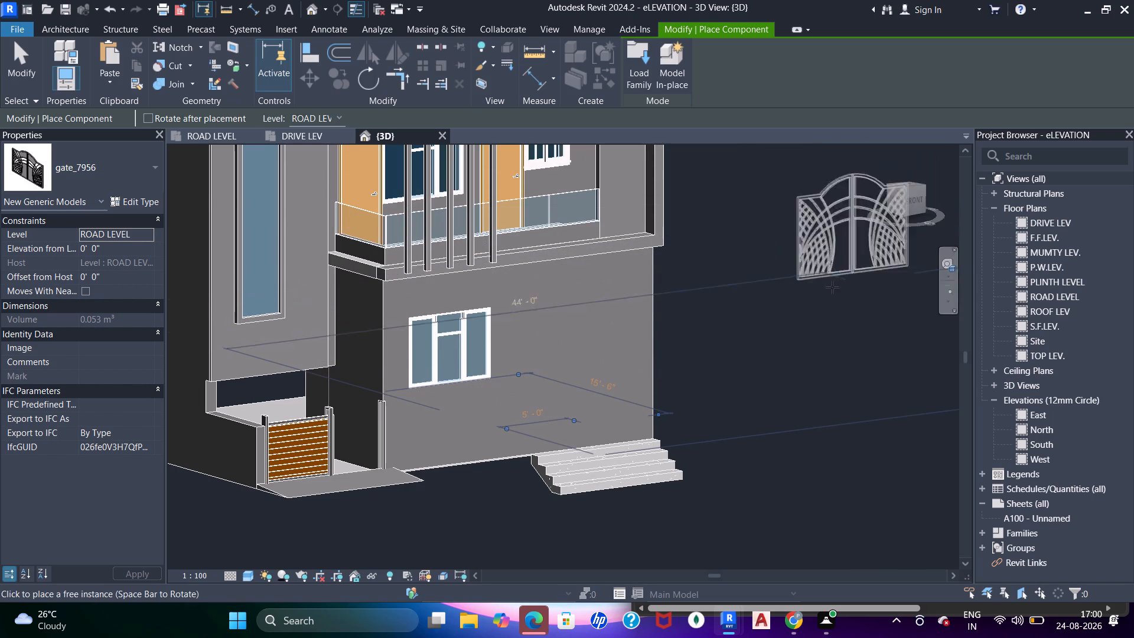
scroll(608, 354, "down", 3)
middle_click_drag(607, 353, 499, 405, "shift")
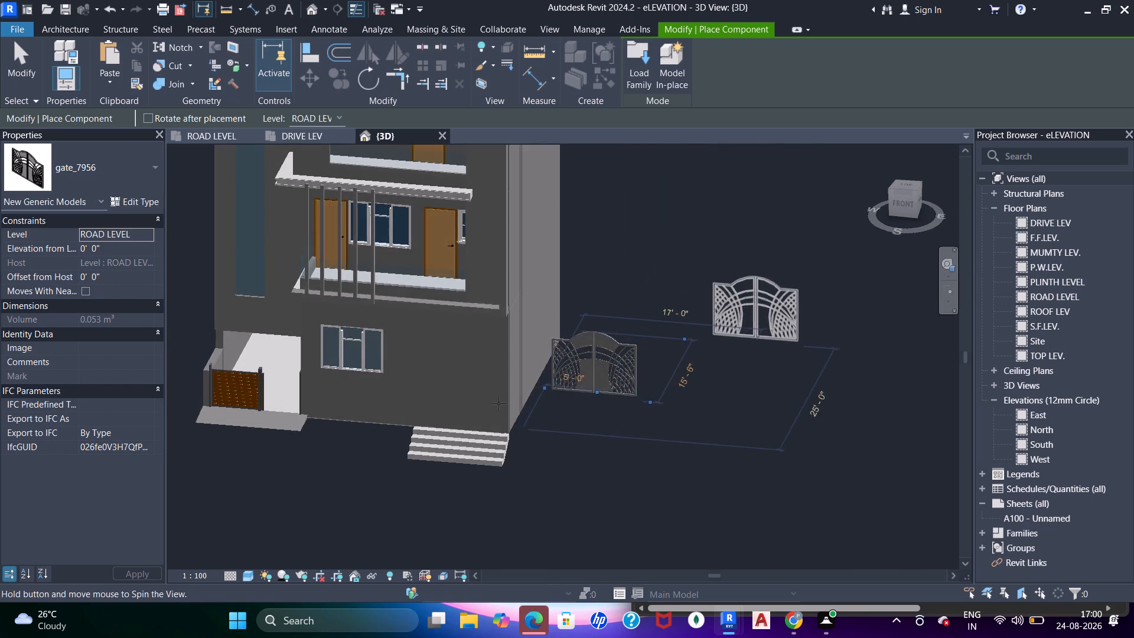
key("Escape")
key("Escape")
key("Escape")
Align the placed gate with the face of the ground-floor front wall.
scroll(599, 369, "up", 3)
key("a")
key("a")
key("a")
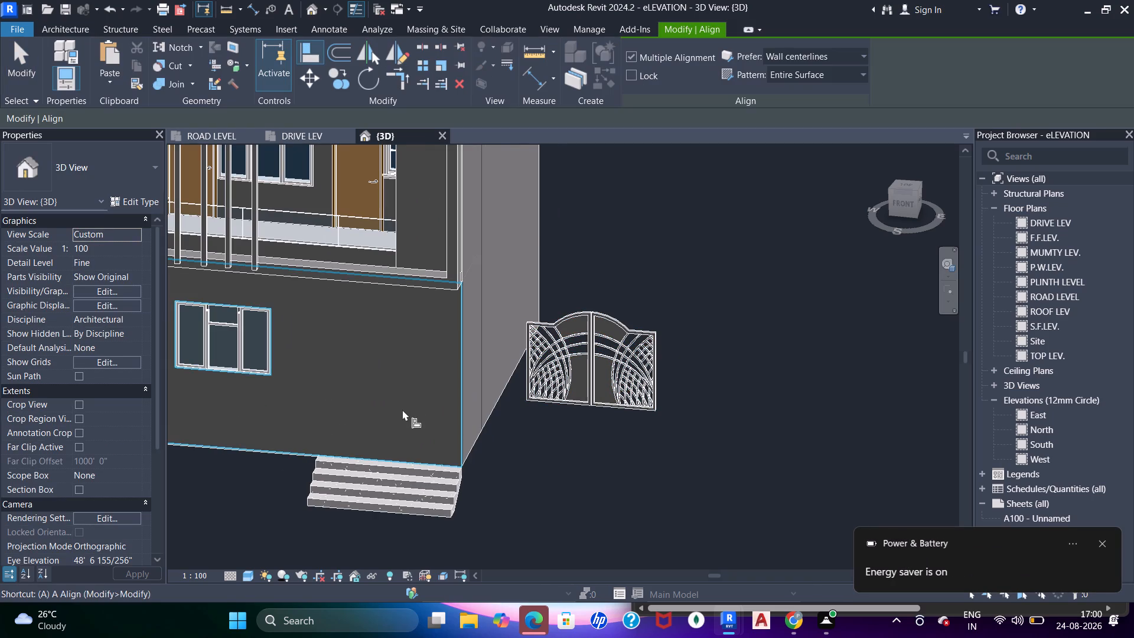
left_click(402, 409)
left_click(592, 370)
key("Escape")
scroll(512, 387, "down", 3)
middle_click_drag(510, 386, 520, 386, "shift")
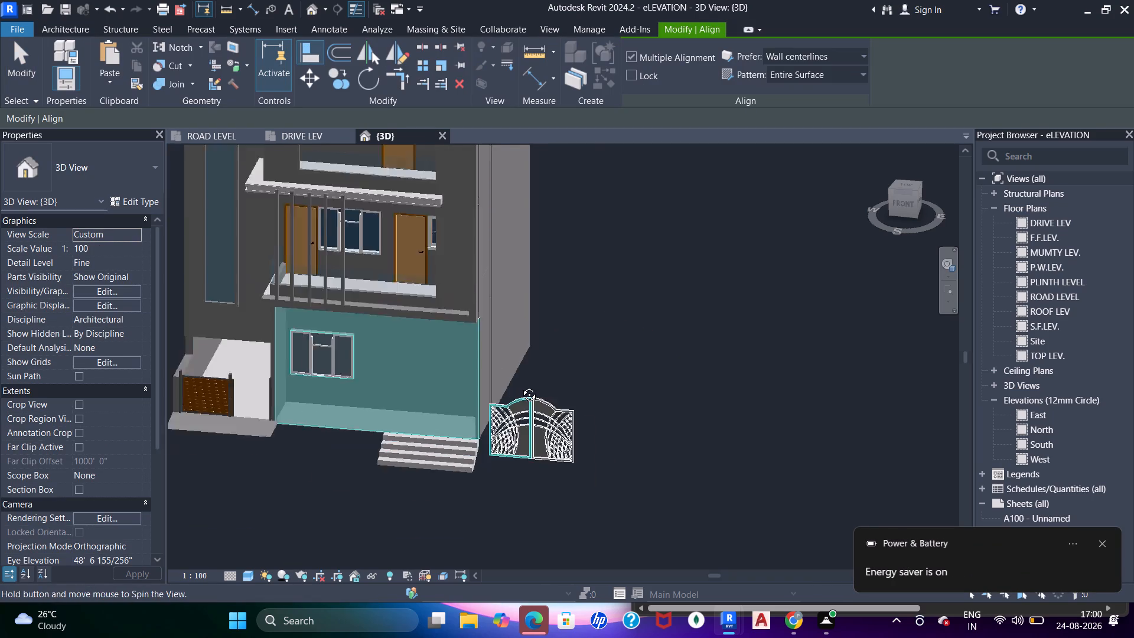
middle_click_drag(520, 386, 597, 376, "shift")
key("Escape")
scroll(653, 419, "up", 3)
Move the gate sideways toward the concrete steps at the front corner of the house.
left_click(651, 420)
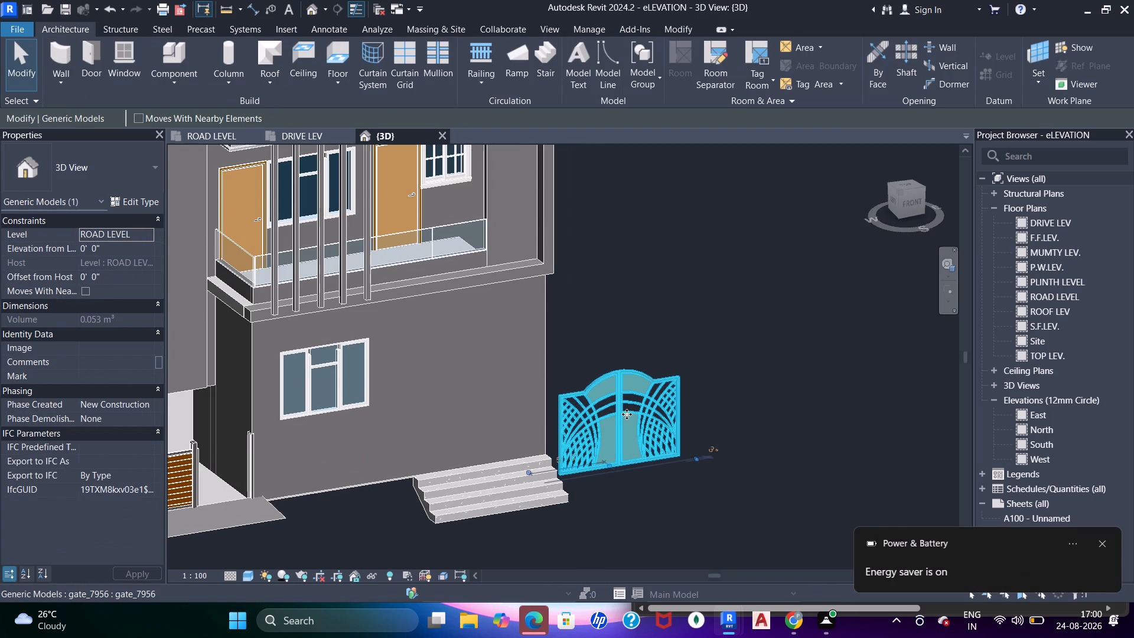
left_click_drag(627, 415, 514, 400)
middle_click_drag(665, 442, 643, 437, "shift")
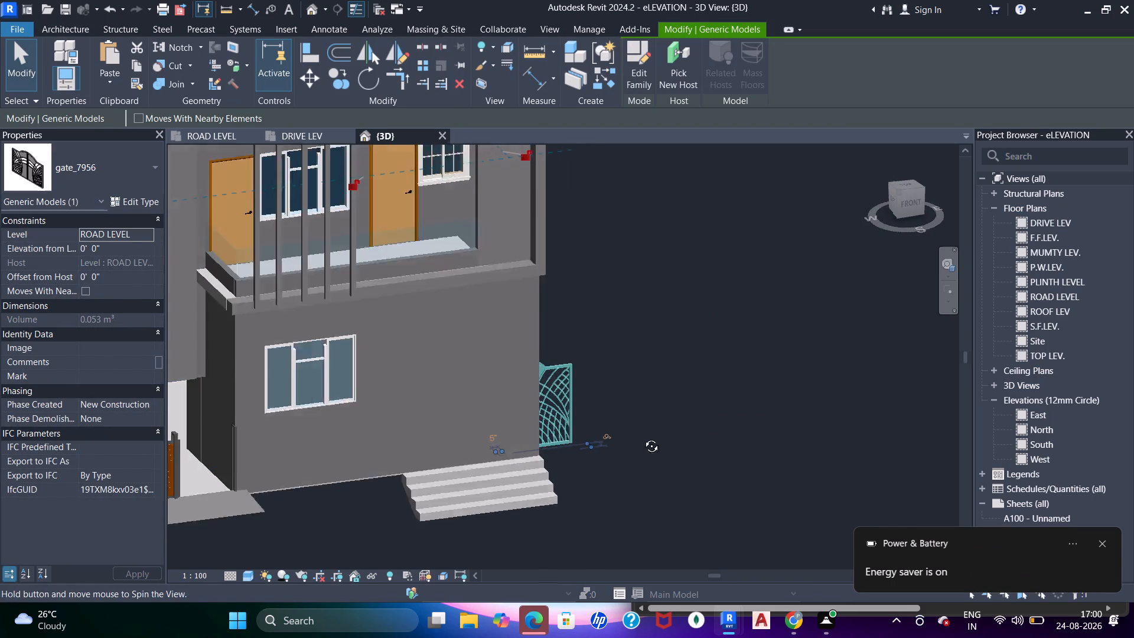
middle_click_drag(643, 437, 628, 429, "shift")
Align the moved gate with the front wall's face again, using the wall as the reference.
scroll(629, 431, "up", 1, "shift")
key("a")
key("a")
key("a")
left_click(419, 372)
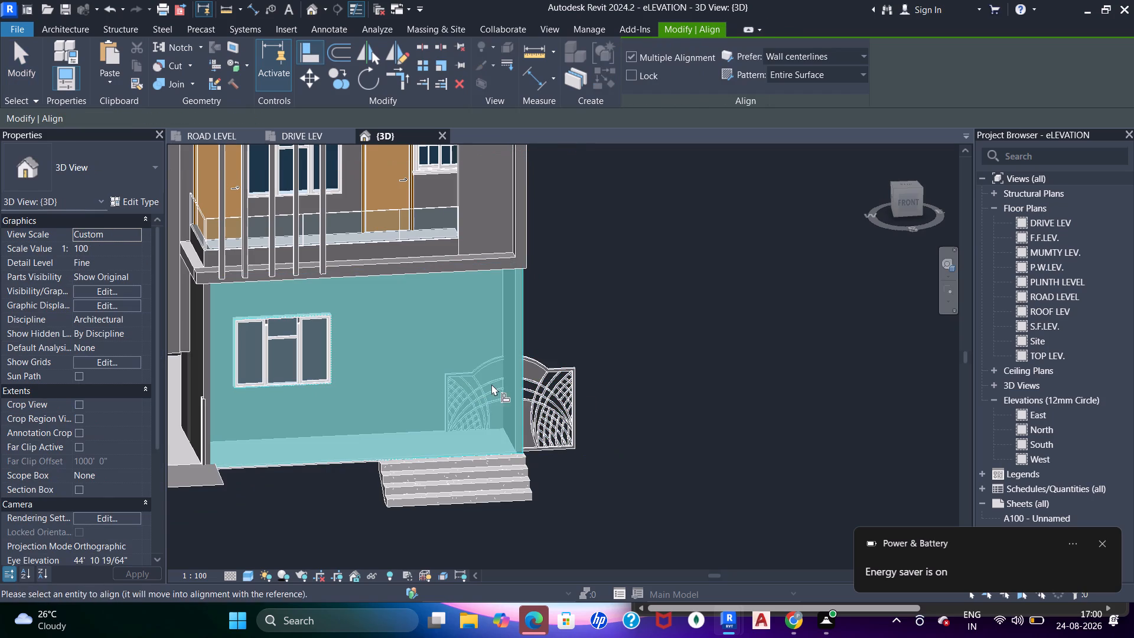
left_click(550, 388)
key("Escape")
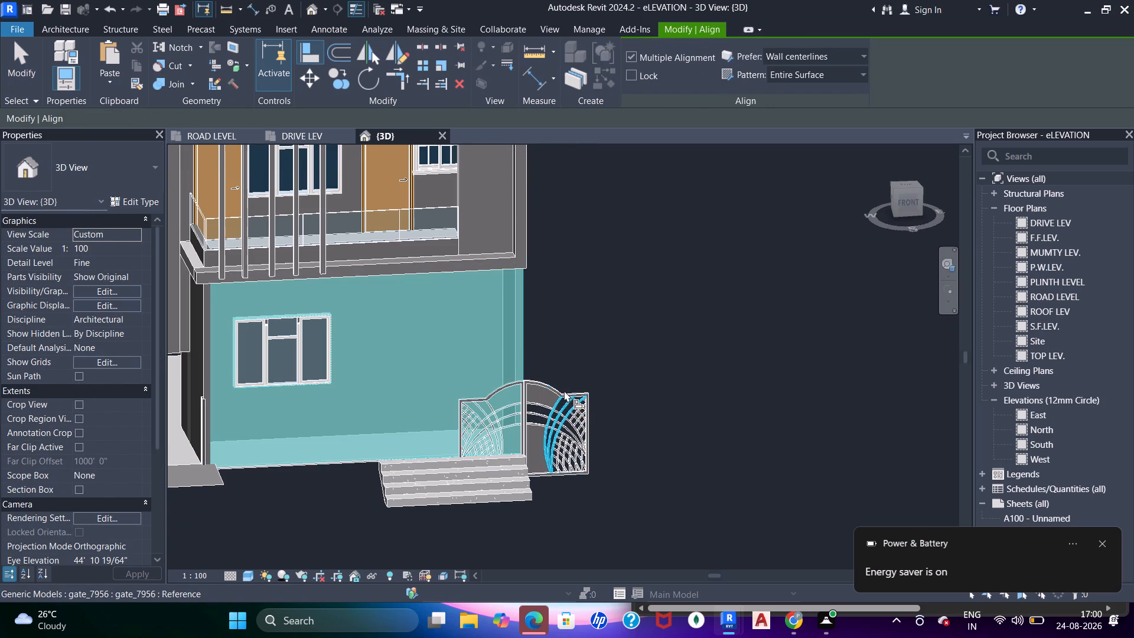
middle_click_drag(564, 390, 590, 372, "shift")
key("Escape")
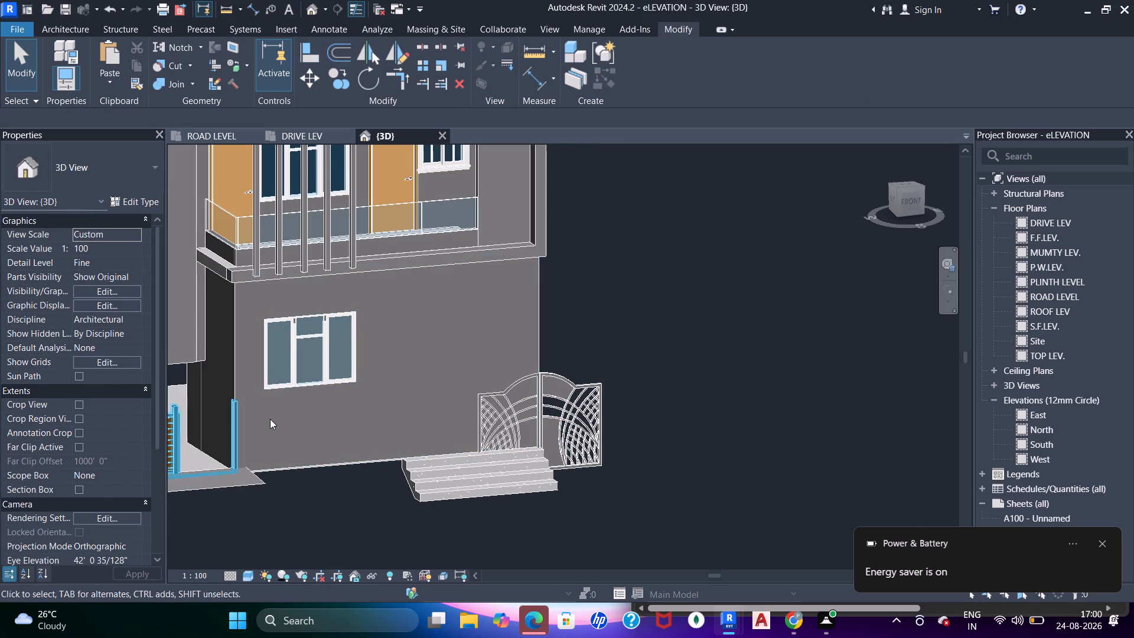
Nudge the gate in small increments to adjust its depth until it stands just in front of the wall face.
left_click(572, 420)
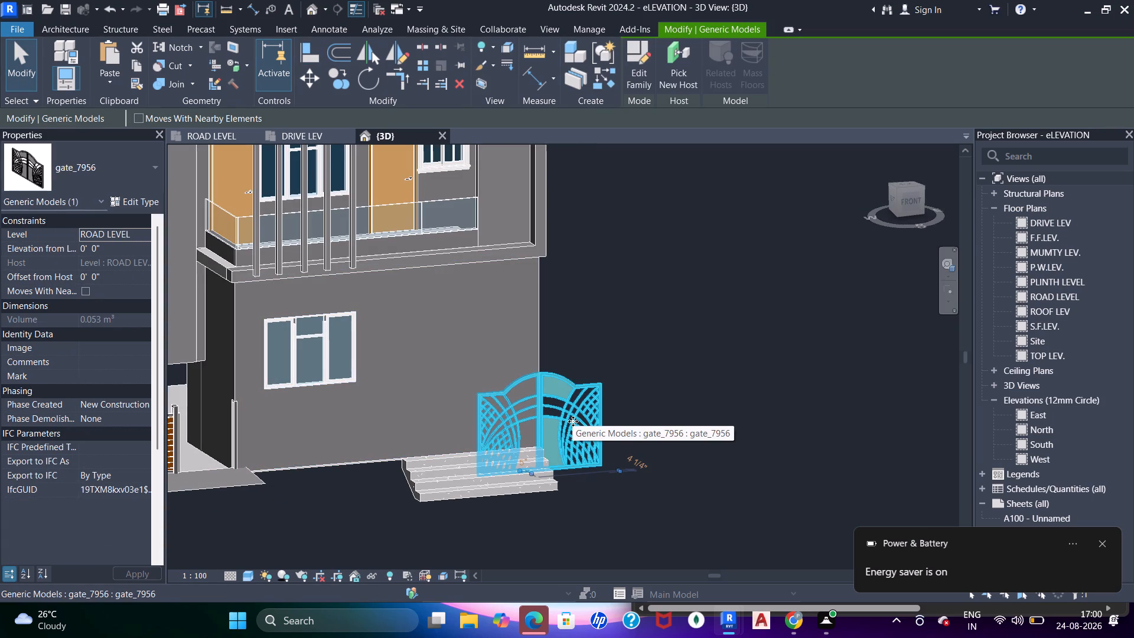
key("Up")
key("Up")
key("Up")
key("Up")
key("Up")
key("Up")
key("Up")
key("Up")
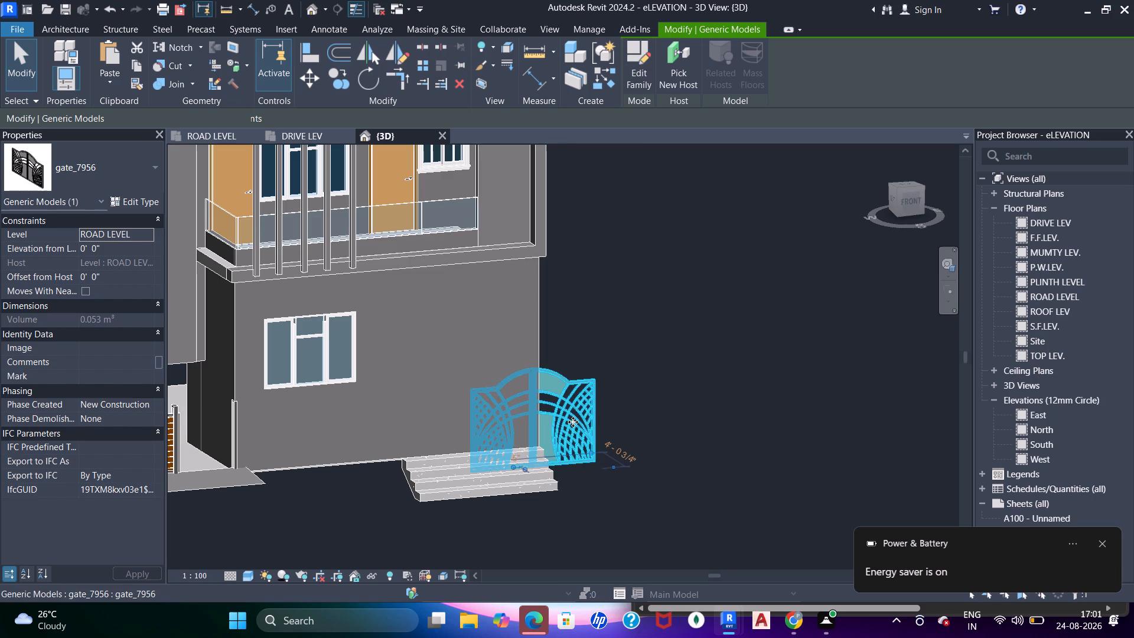
key("Down")
key("Down")
key("Down")
key("Down")
key("Down")
key("Down")
key("Left")
key("Left")
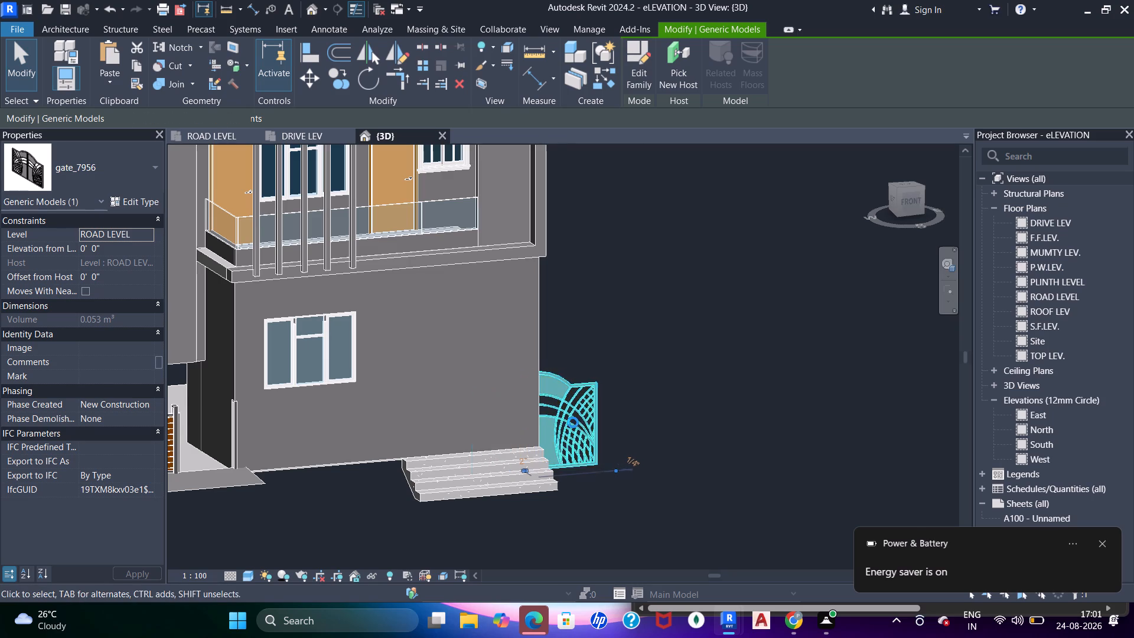
key("Left")
key("Left")
key("Down")
key("Down")
key("Down")
key("Down")
key("Down")
Nudge the gate sideways along the front wall until it stands behind the concrete steps.
key("Left")
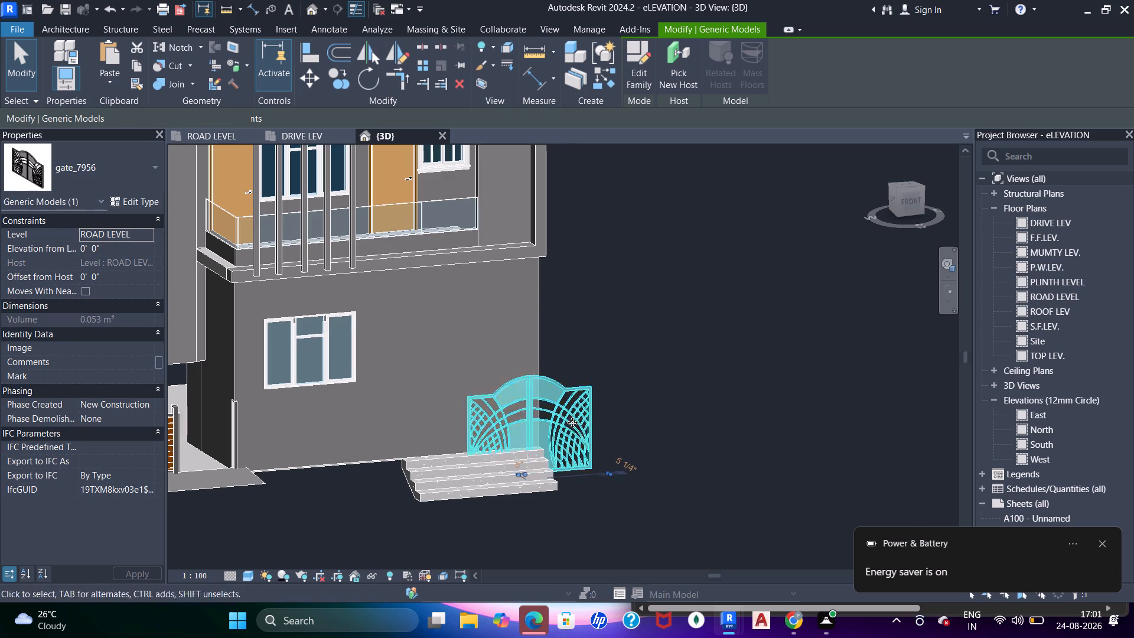
key("Left")
key("Left")
key("Left")
key("Left")
key("Left")
key("Left")
key("Left")
key("Left")
key("Left")
key("Left")
key("Left")
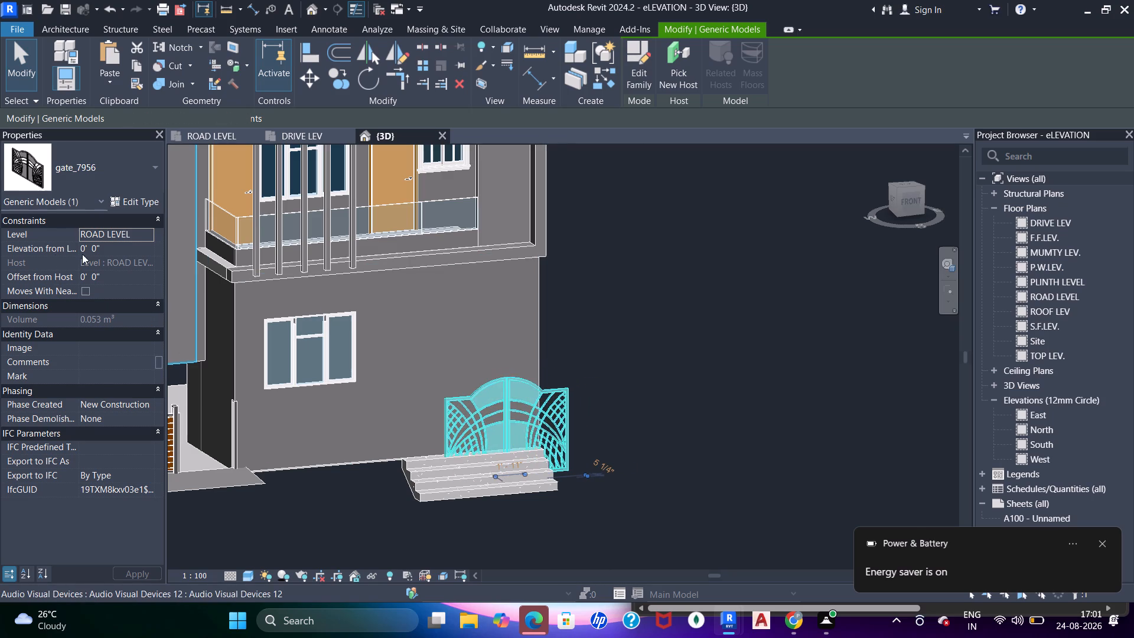
key("Left")
key("Left")
key("Left")
key("Left")
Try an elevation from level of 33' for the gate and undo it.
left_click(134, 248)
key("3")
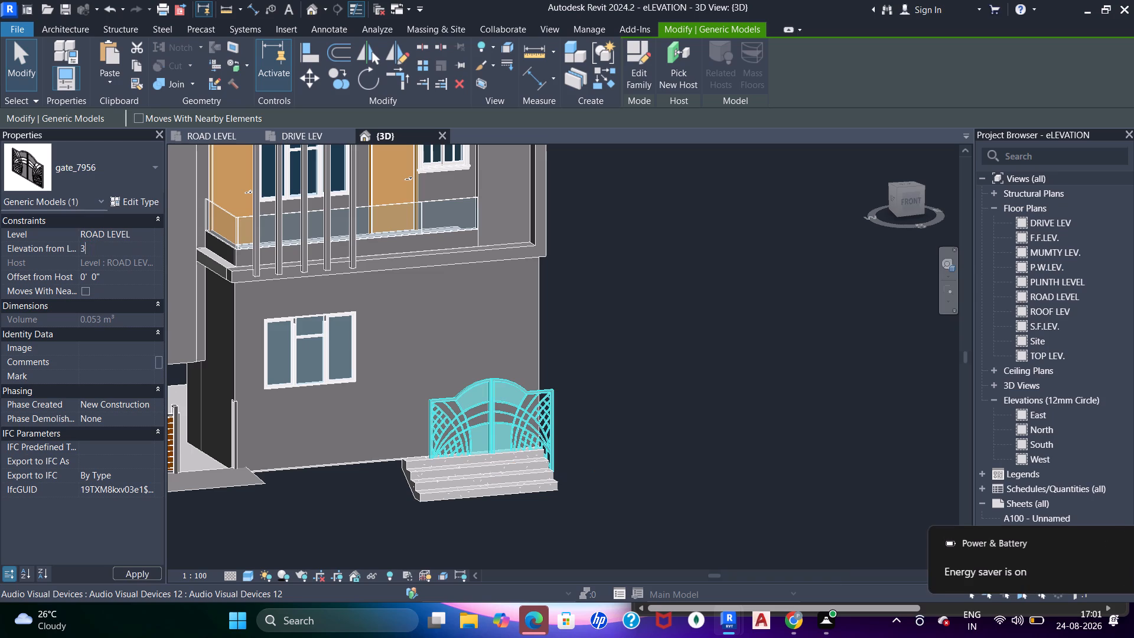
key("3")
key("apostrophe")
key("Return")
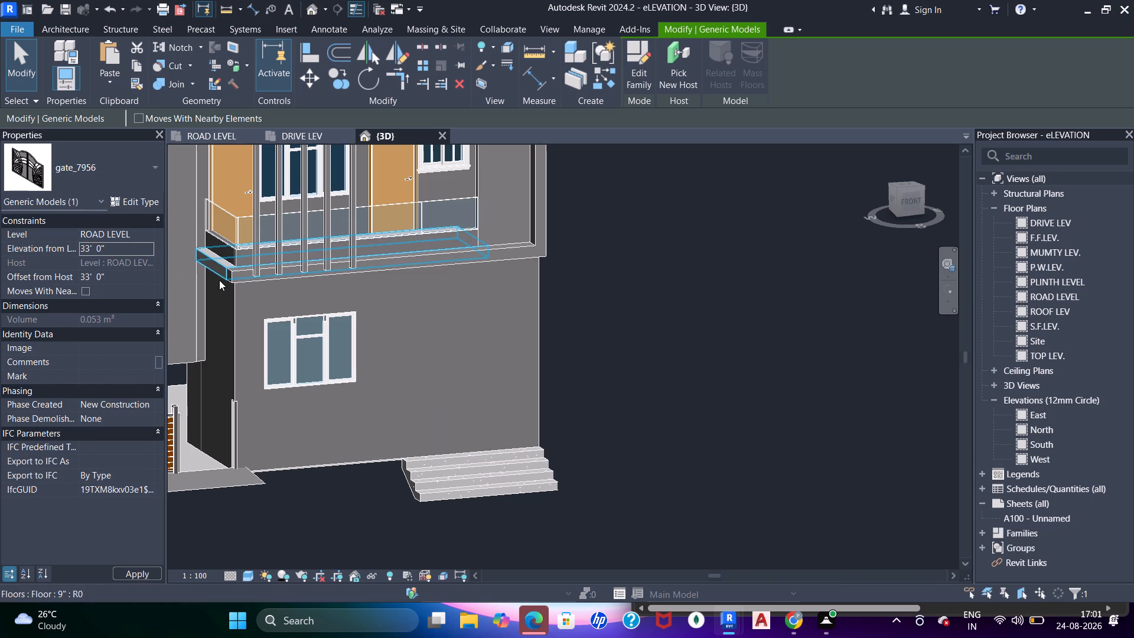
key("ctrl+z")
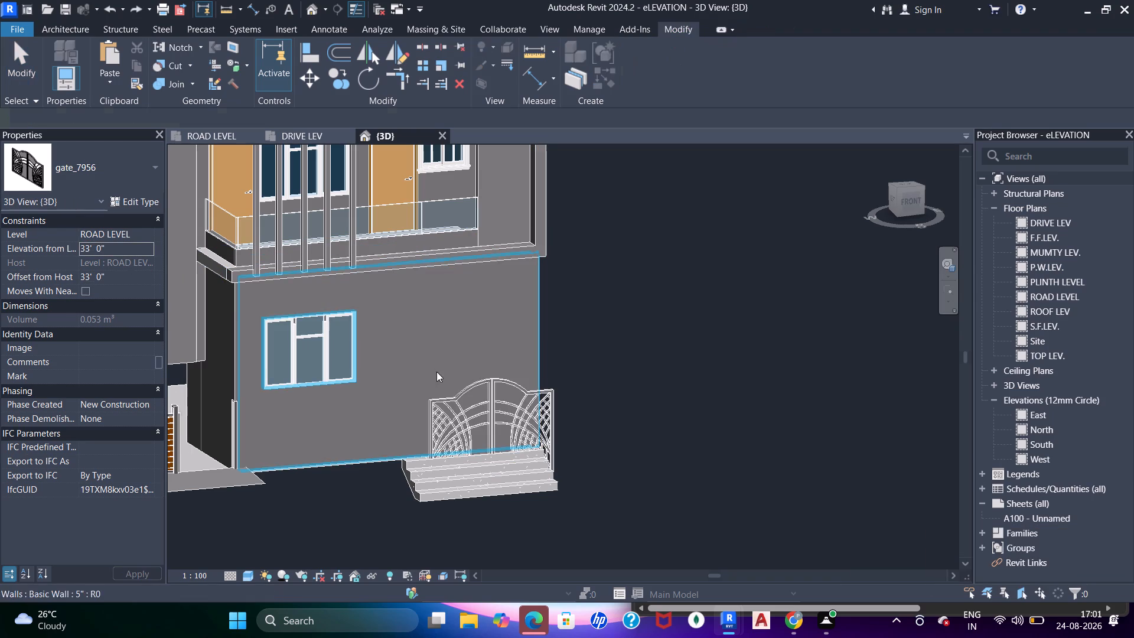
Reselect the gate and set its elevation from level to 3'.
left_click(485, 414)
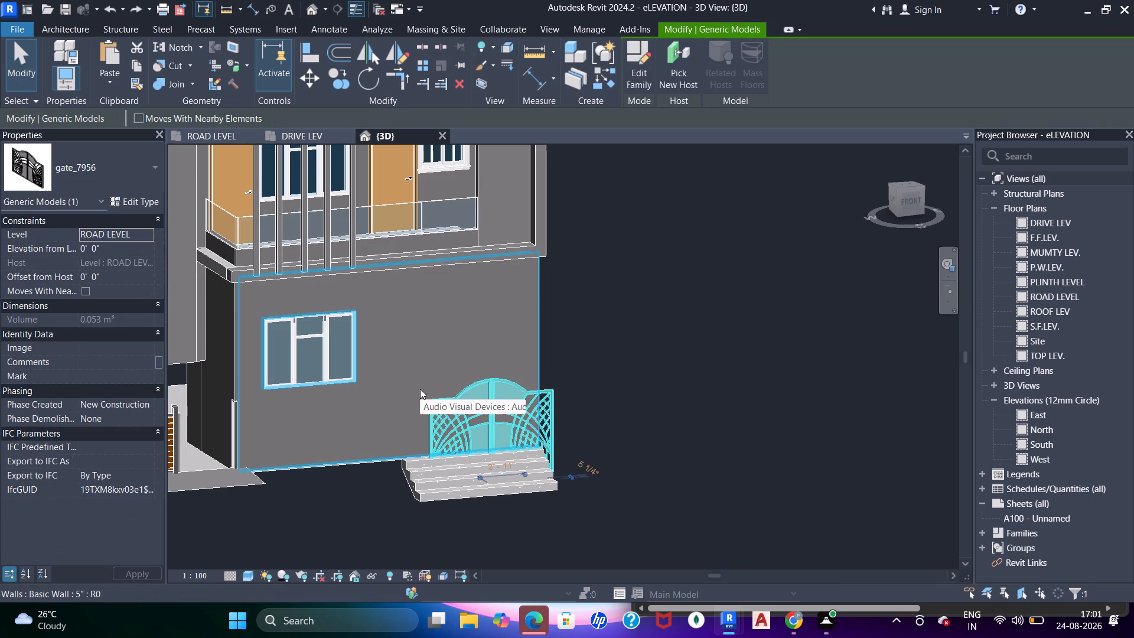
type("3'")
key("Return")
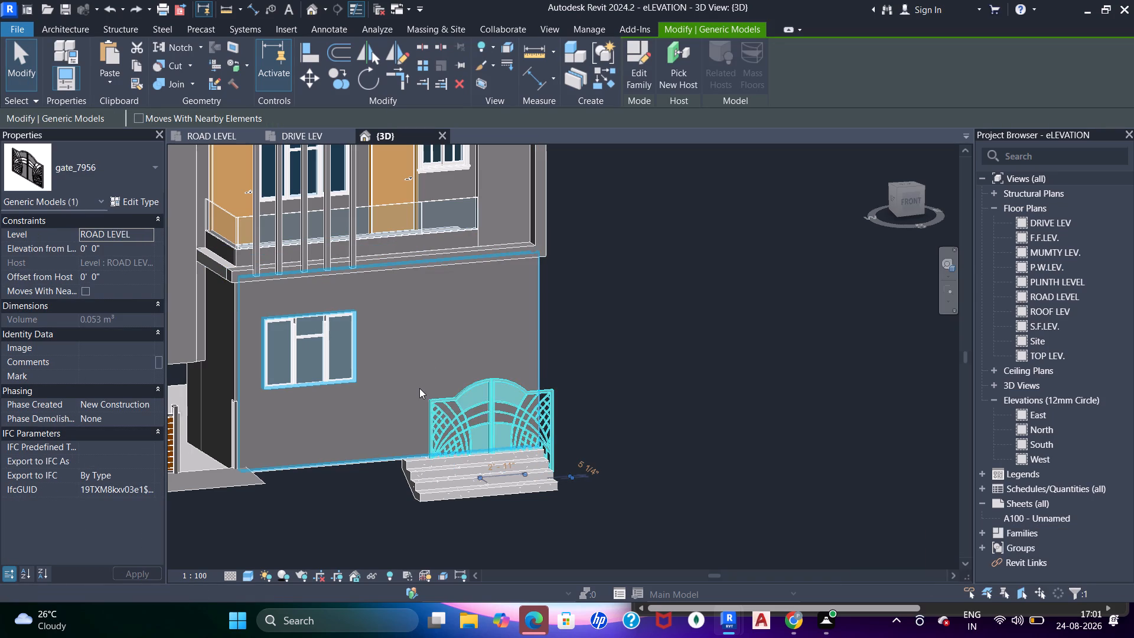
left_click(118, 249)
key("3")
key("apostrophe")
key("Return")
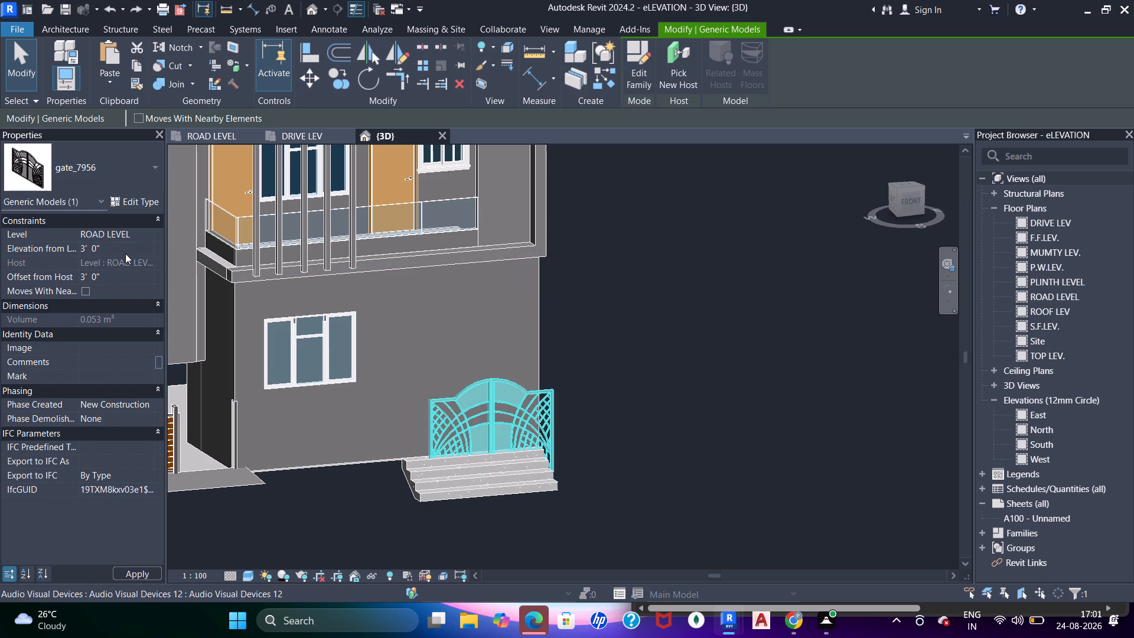
Fine-tune the gate's position with small nudges so it sits centred over the steps, within the end of the front wall.
key("Left")
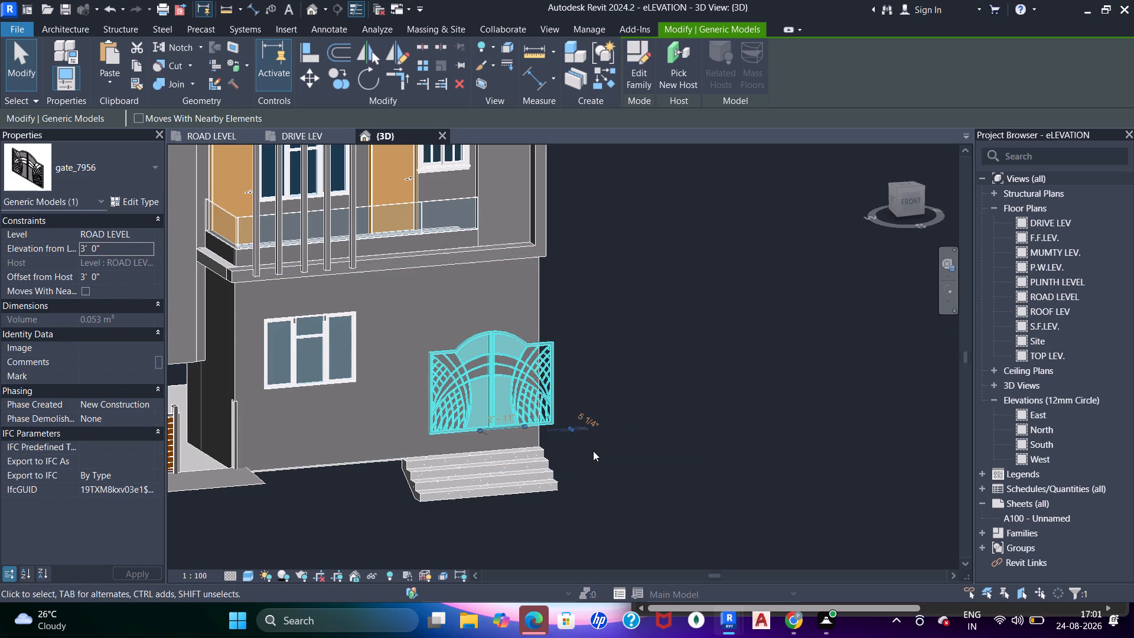
key("Left")
key("Left")
key("Left")
key("Left")
key("Left")
key("Left")
key("Right")
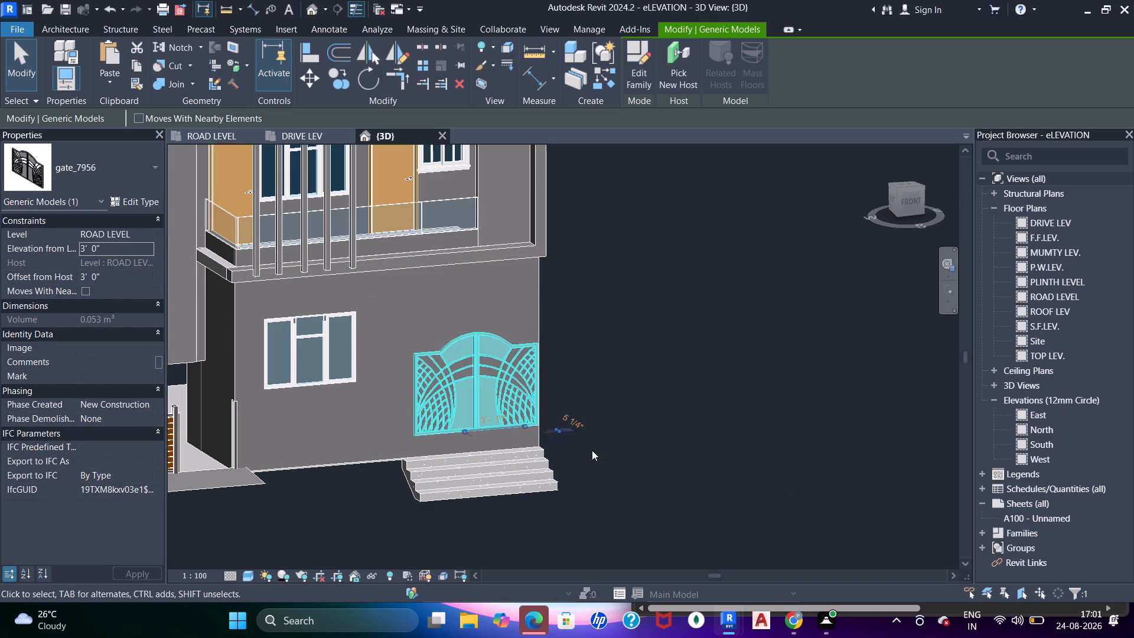
key("Down")
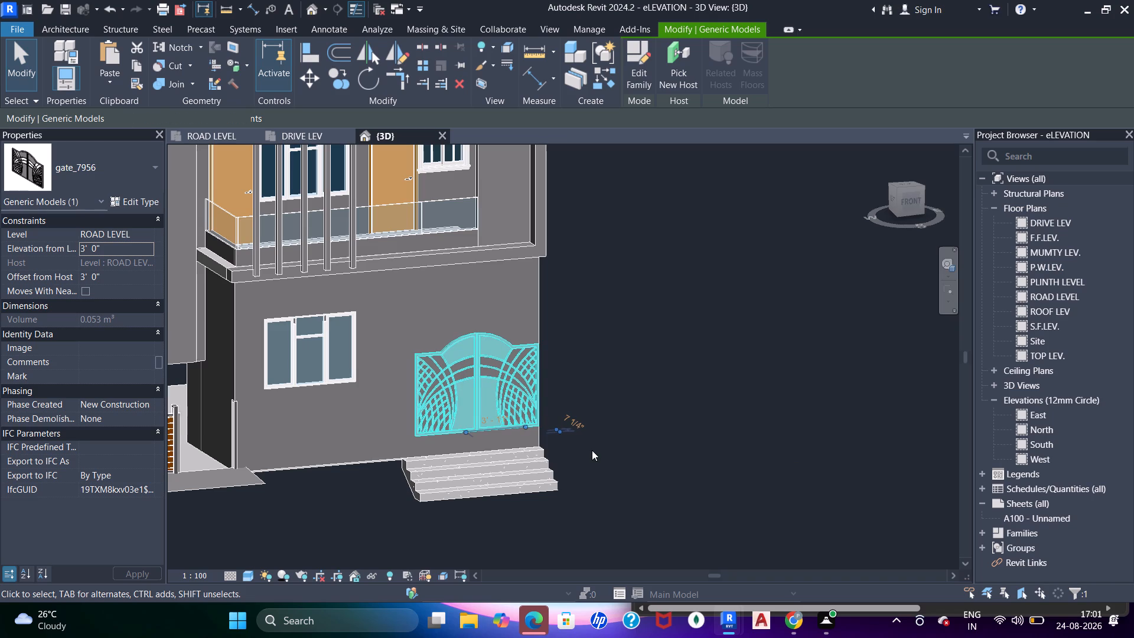
key("Left")
key("Up")
key("Right")
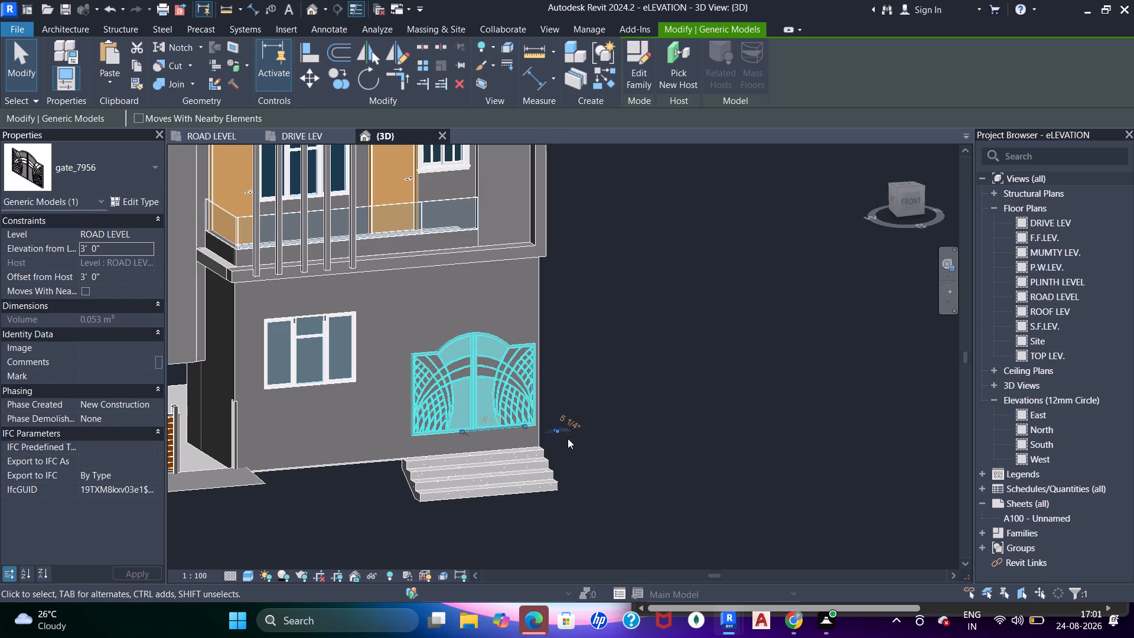
Set the gate's offset from host to 2' so it rests at the top of the steps.
left_click(134, 272)
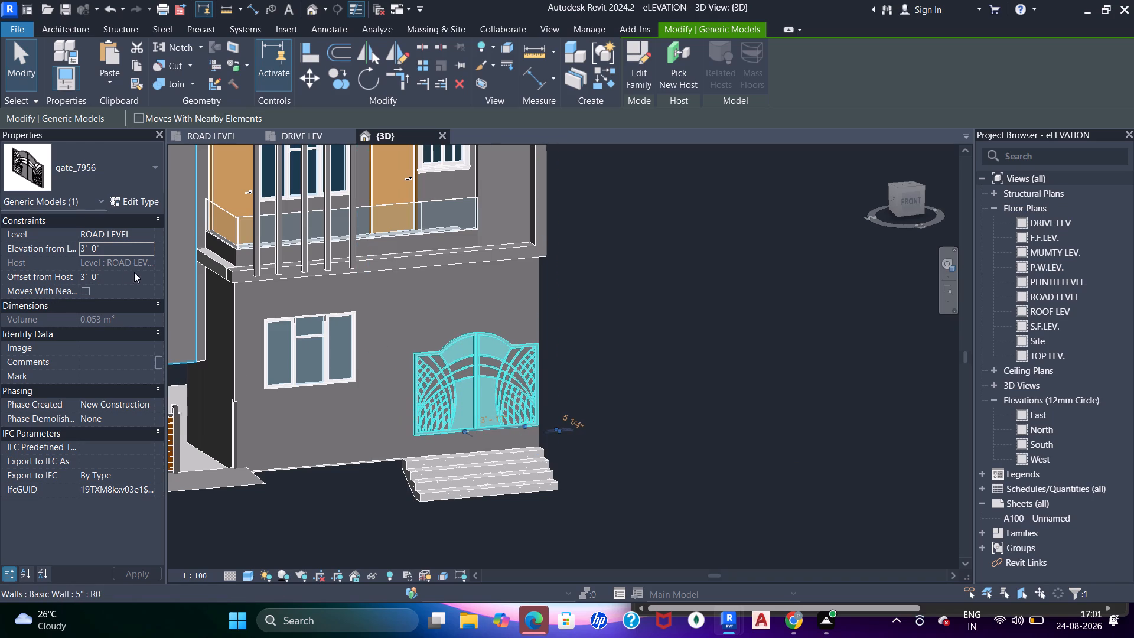
key("2")
key("apostrophe")
key("Return")
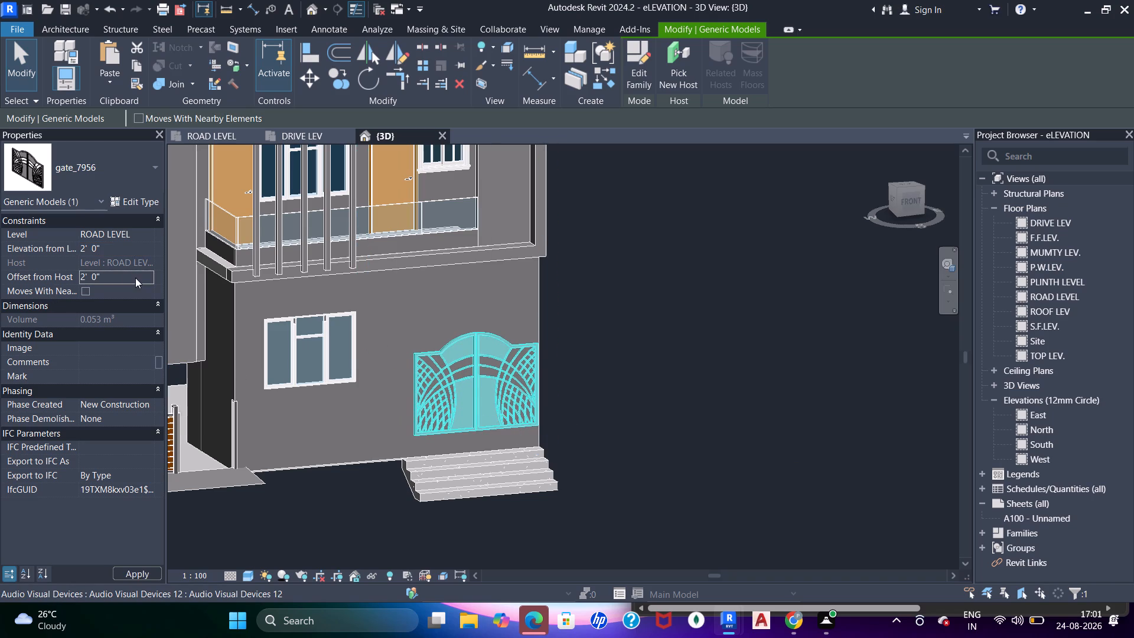
middle_click_drag(611, 460, 522, 454, "shift")
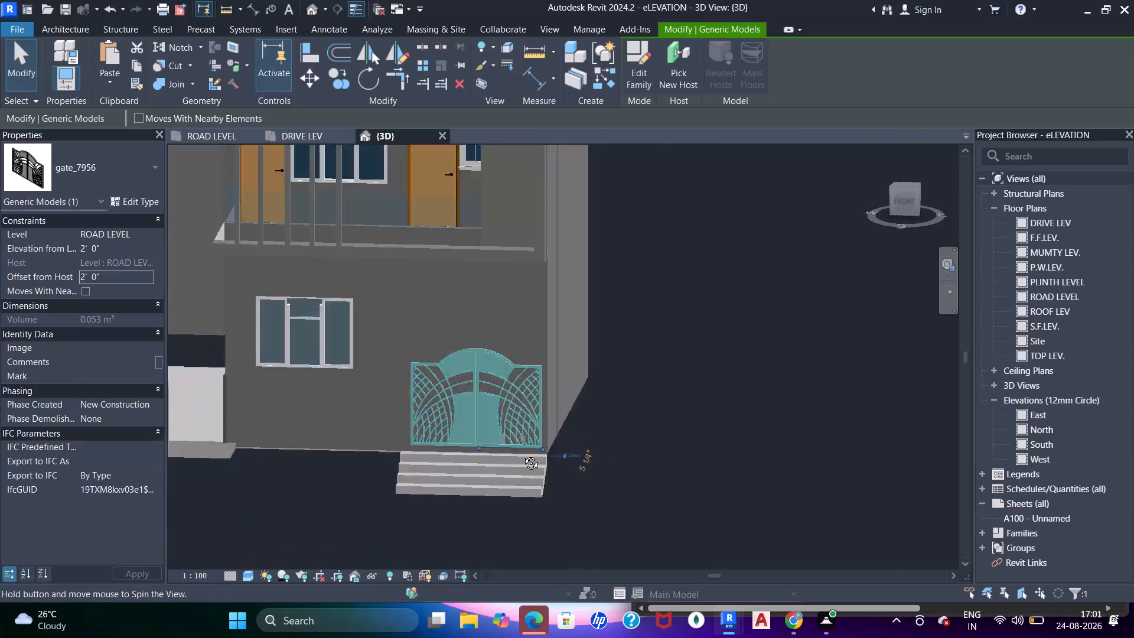
Align the back of the gate_7956 gate with the outer face of the front wall above the steps.
middle_click_drag(522, 454, 340, 440, "shift")
scroll(514, 382, "up", 5)
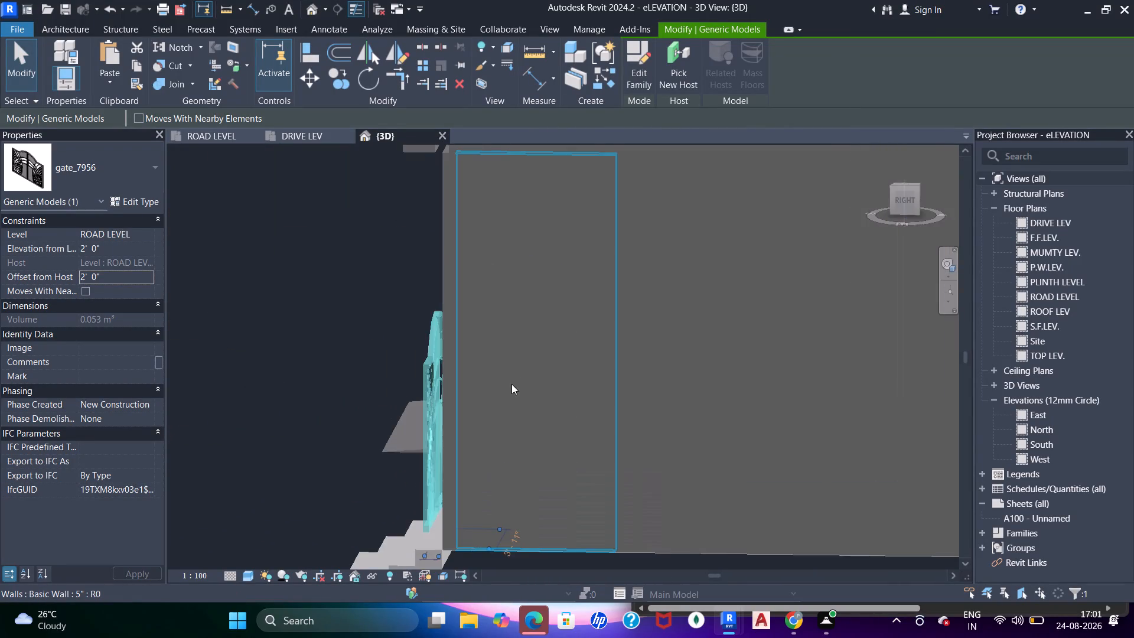
middle_click_drag(496, 388, 524, 419, "shift")
scroll(511, 408, "up", 2)
middle_click_drag(497, 406, 490, 406, "shift")
key("a")
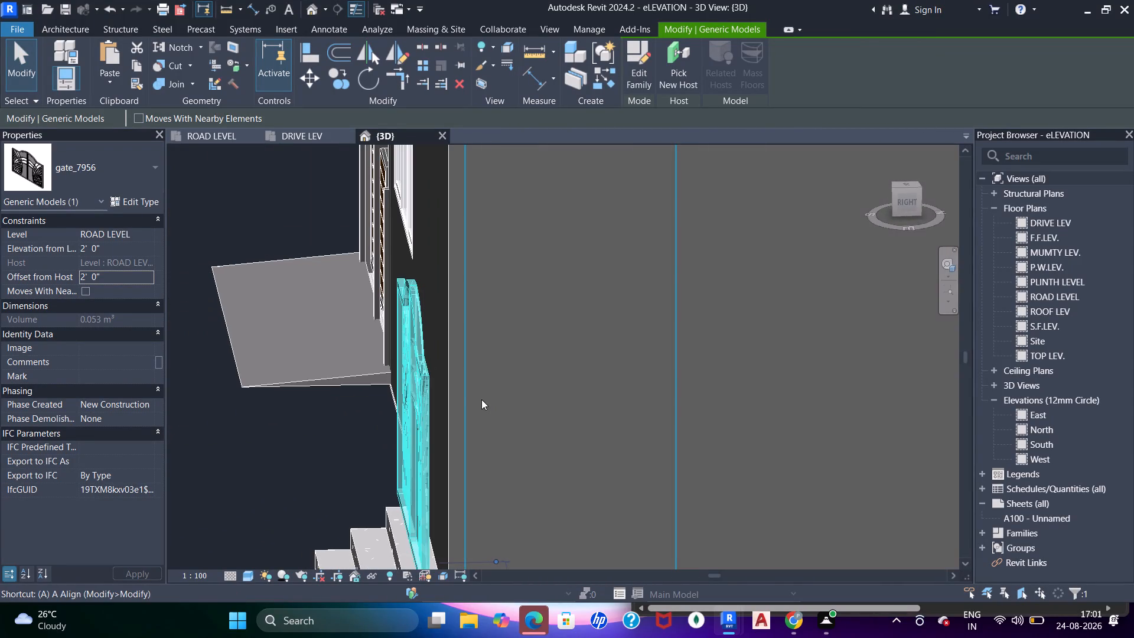
key("a")
left_click(438, 346)
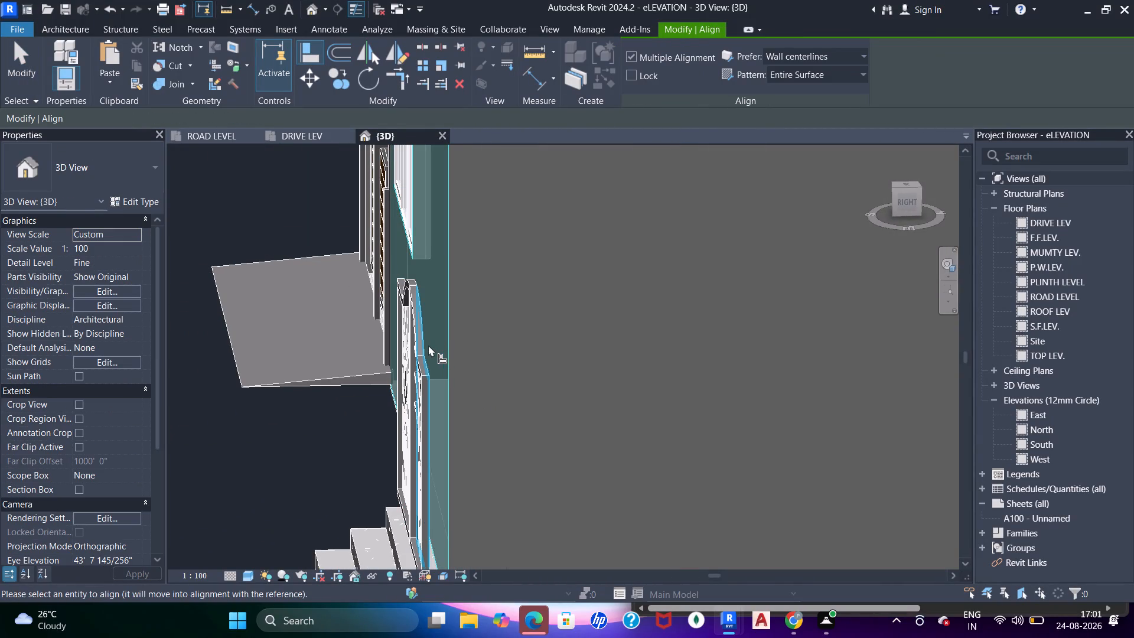
left_click(428, 345)
scroll(427, 348, "down", 6)
key("Escape")
middle_click_drag(408, 376, 569, 409, "shift")
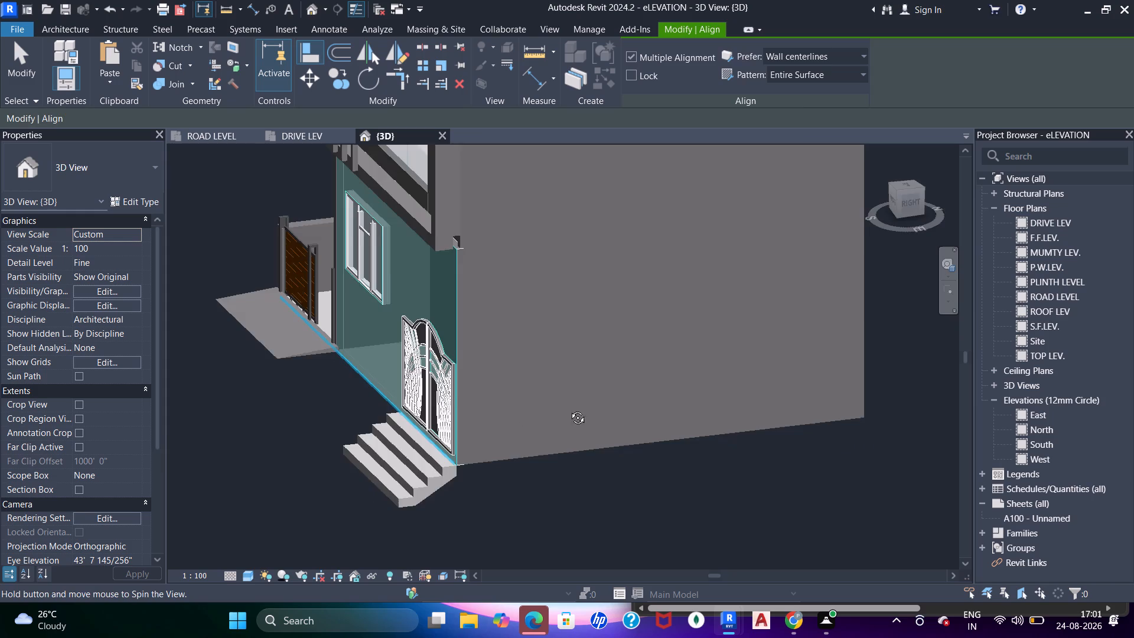
middle_click_drag(569, 409, 659, 397, "shift")
middle_click_drag(667, 395, 677, 389, "shift")
key("Escape")
Inspect the aligned gate and whole front facade in 3D, and compare them with the reference render in the DRIVE LEV plan.
middle_click_drag(410, 456, 537, 430)
scroll(552, 409, "down", 3)
middle_click_drag(541, 415, 550, 410, "shift")
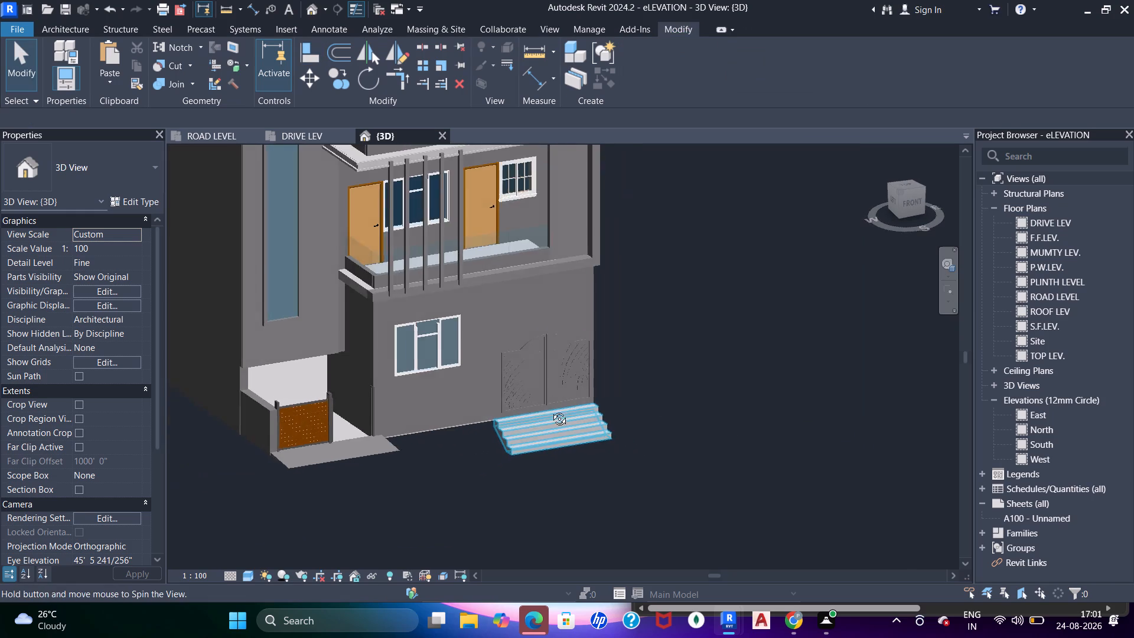
middle_click_drag(550, 410, 578, 382, "shift")
scroll(553, 384, "up", 3)
scroll(550, 384, "down", 5)
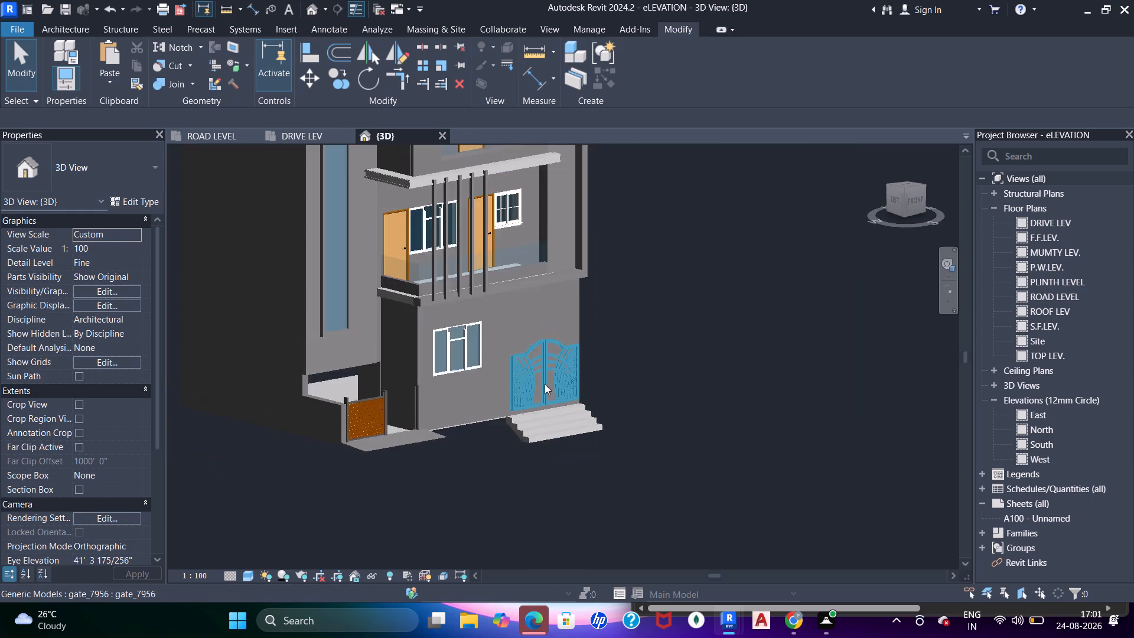
middle_click_drag(542, 383, 503, 369, "shift")
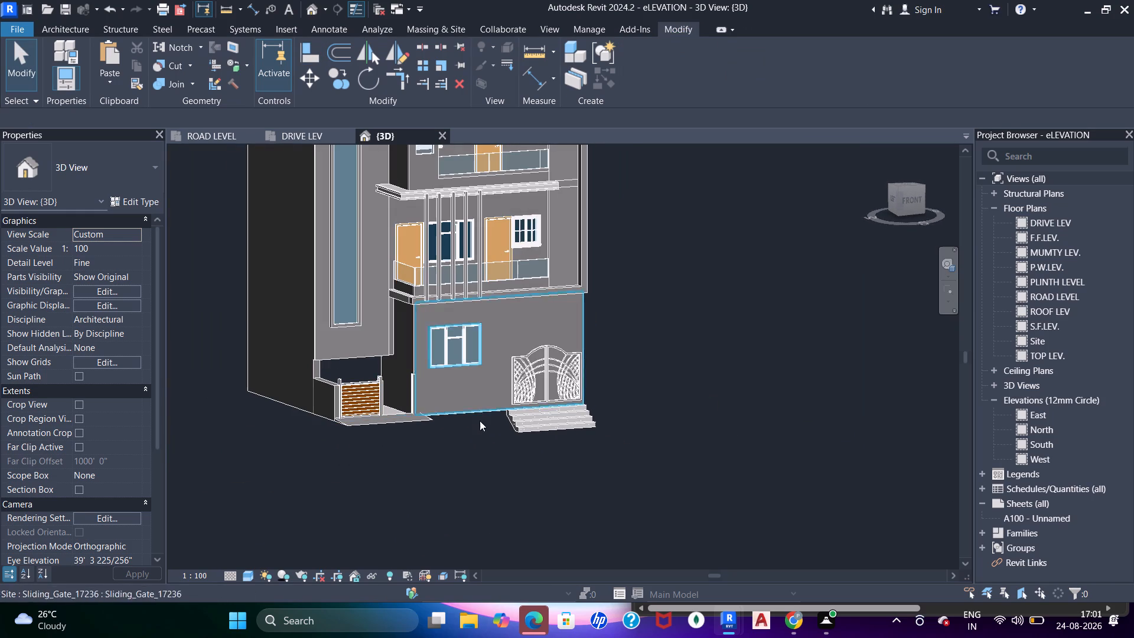
scroll(500, 345, "down", 3)
middle_click_drag(454, 318, 440, 396)
scroll(432, 382, "up", 1)
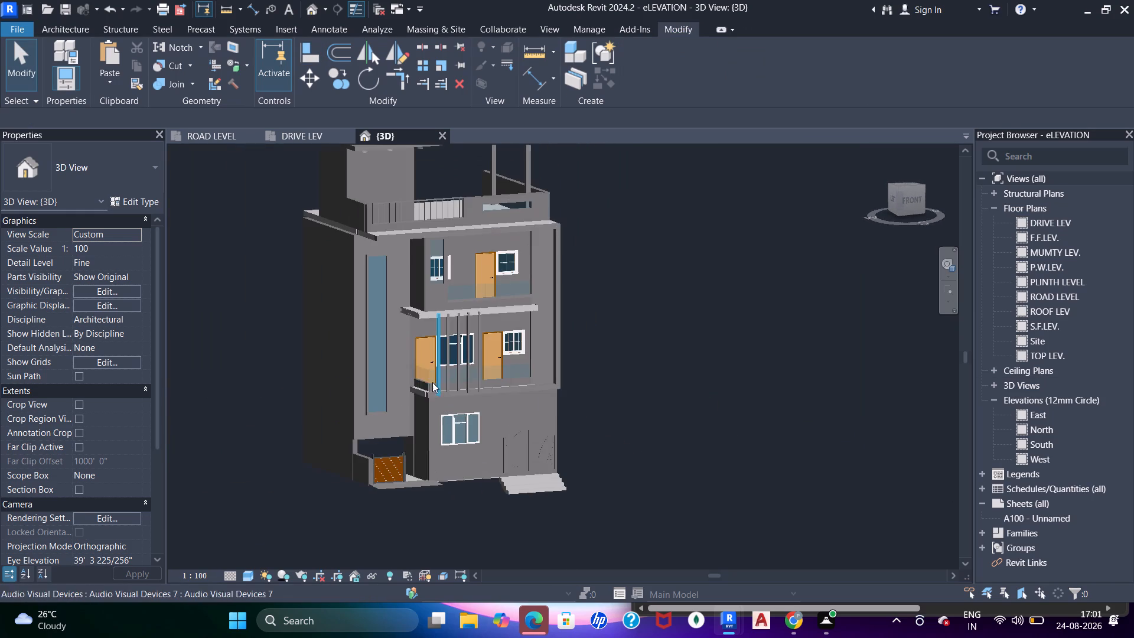
middle_click_drag(435, 401, 445, 419)
left_click(299, 133)
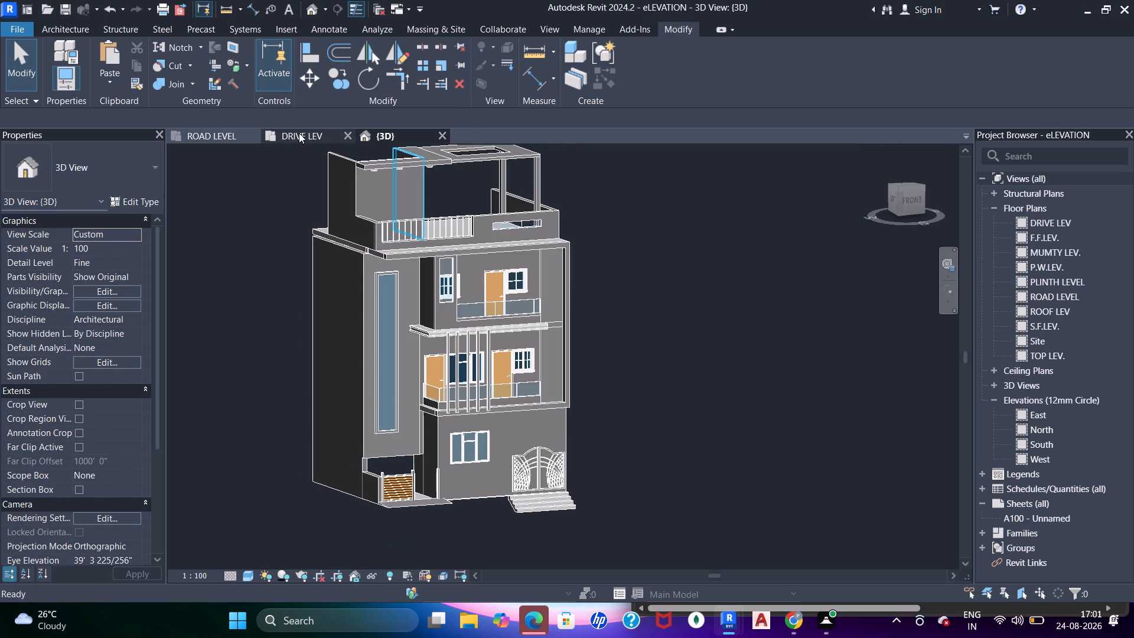
scroll(405, 289, "down", 2)
middle_click_drag(374, 371, 460, 535)
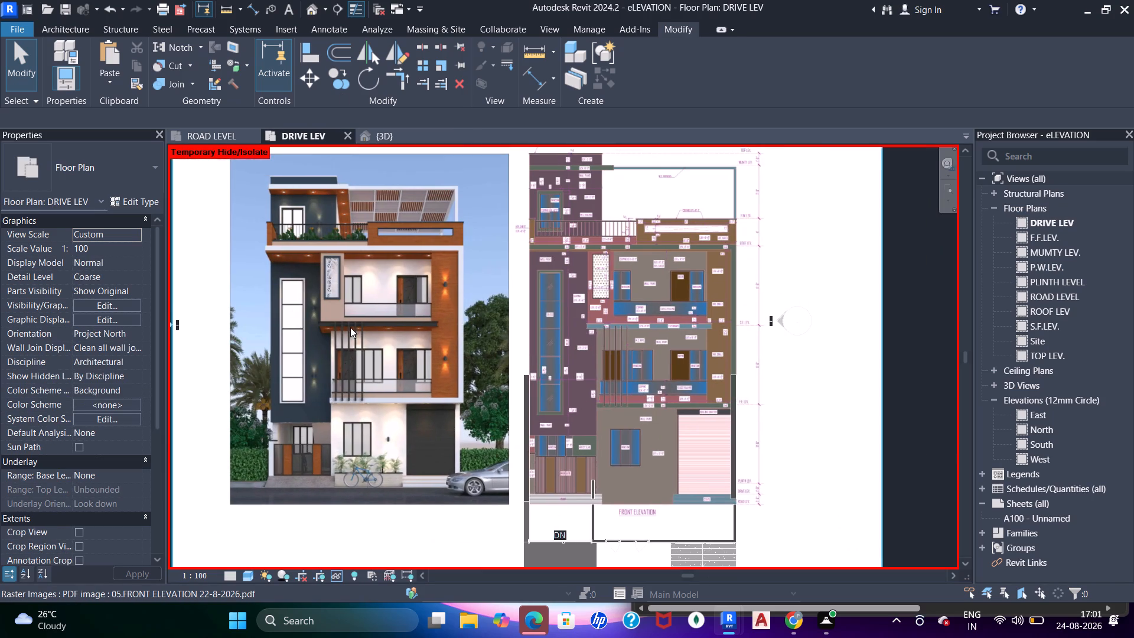
scroll(261, 214, "up", 2)
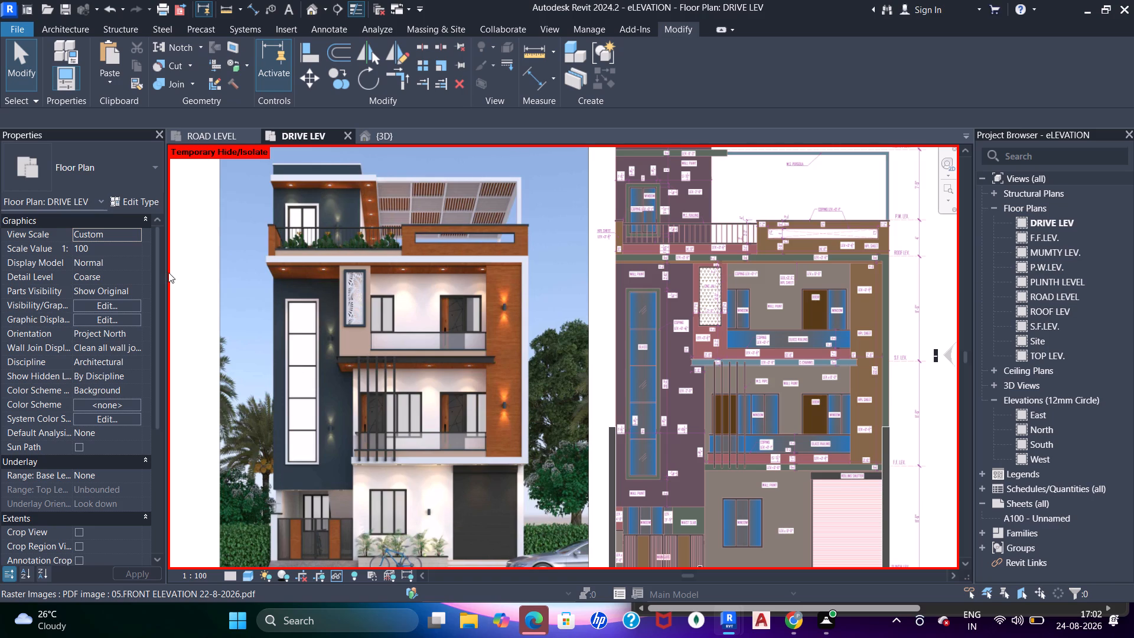
middle_click(217, 232)
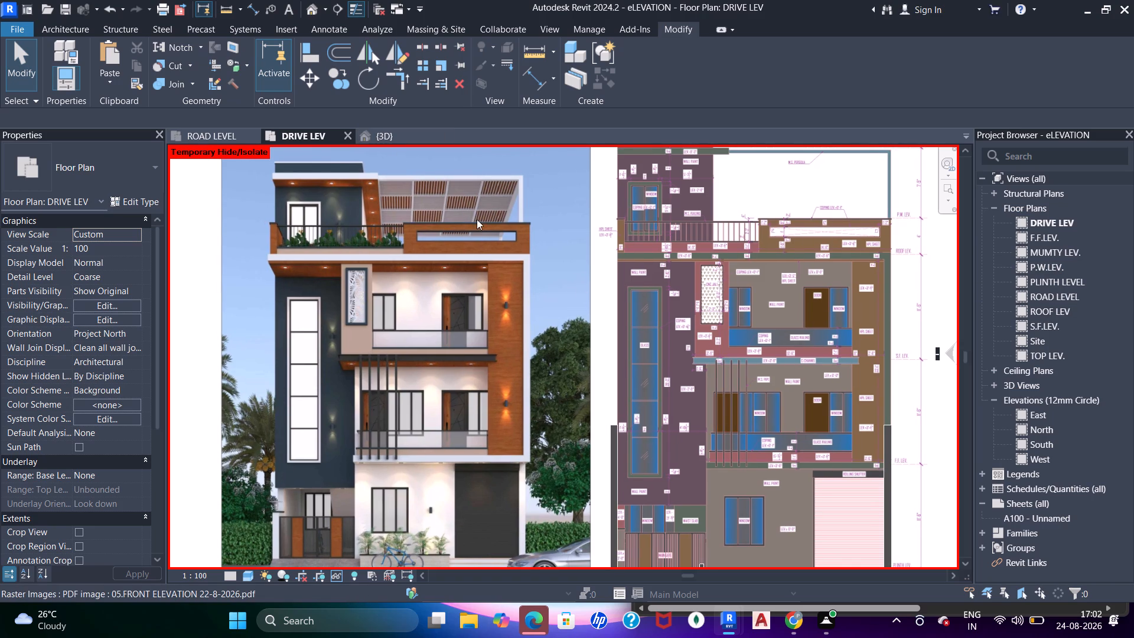
Start window placement in the 3D view and look through the window types already loaded in the project.
left_click(395, 141)
scroll(351, 222, "down", 1)
middle_click_drag(380, 236, 361, 237, "shift")
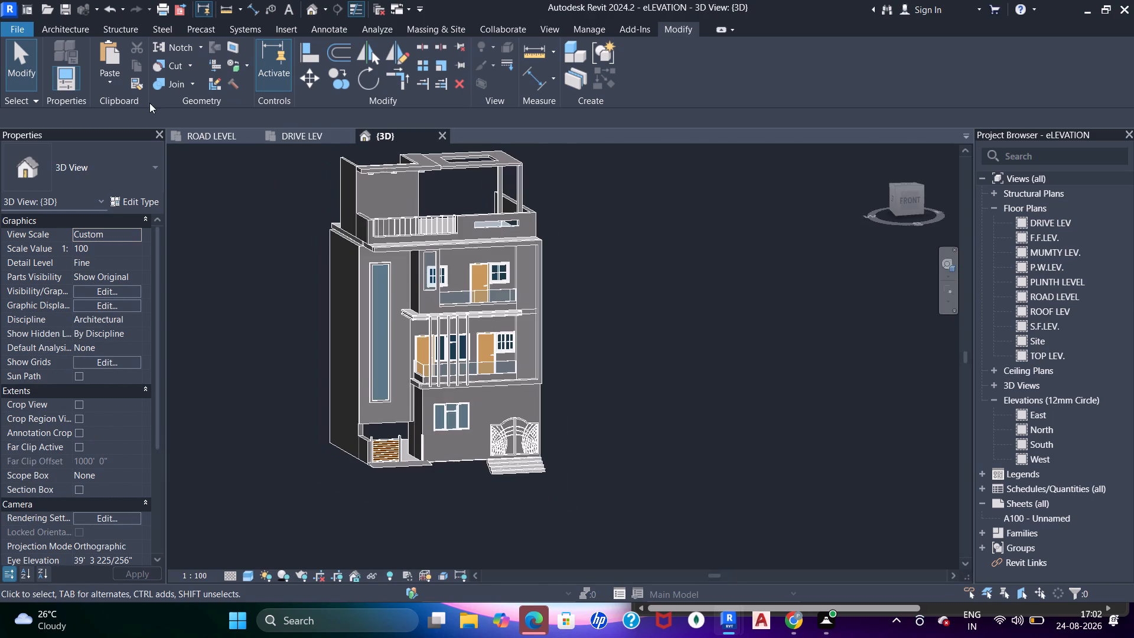
left_click_drag(53, 30, 67, 30)
left_click(131, 56)
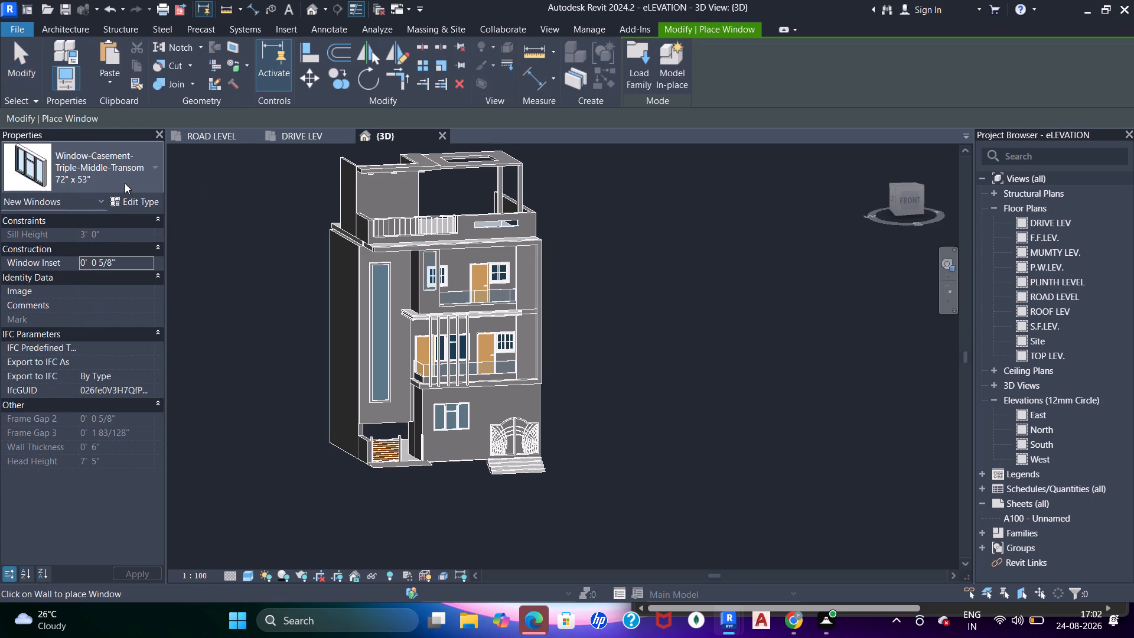
left_click(123, 177)
scroll(84, 265, "up", 1)
scroll(406, 205, "up", 3)
key("Escape")
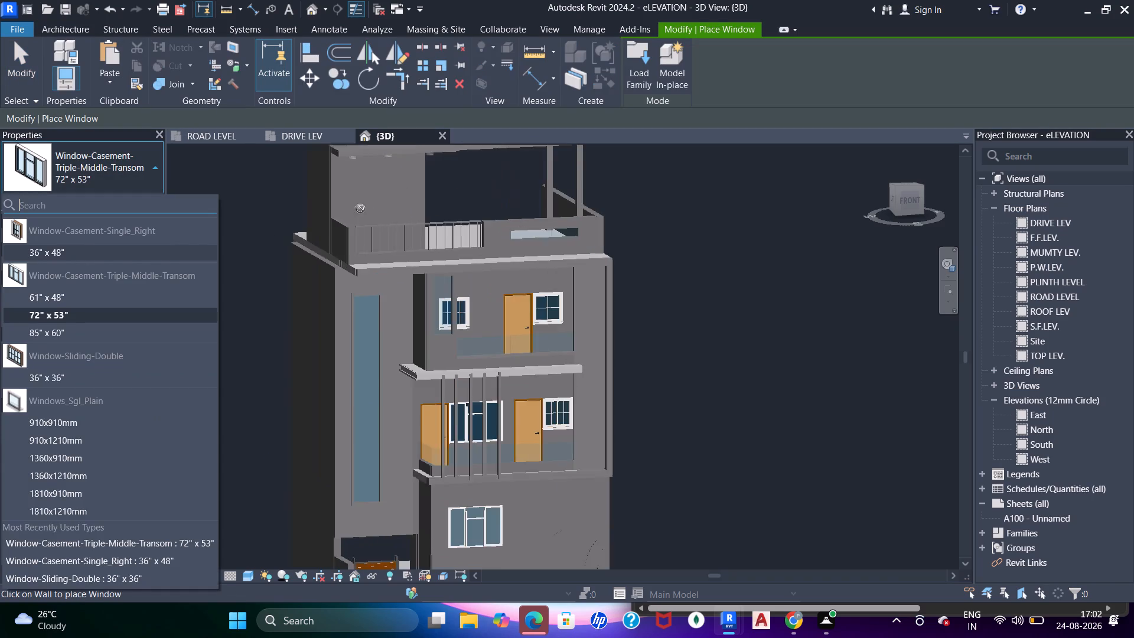
scroll(374, 191, "up", 2)
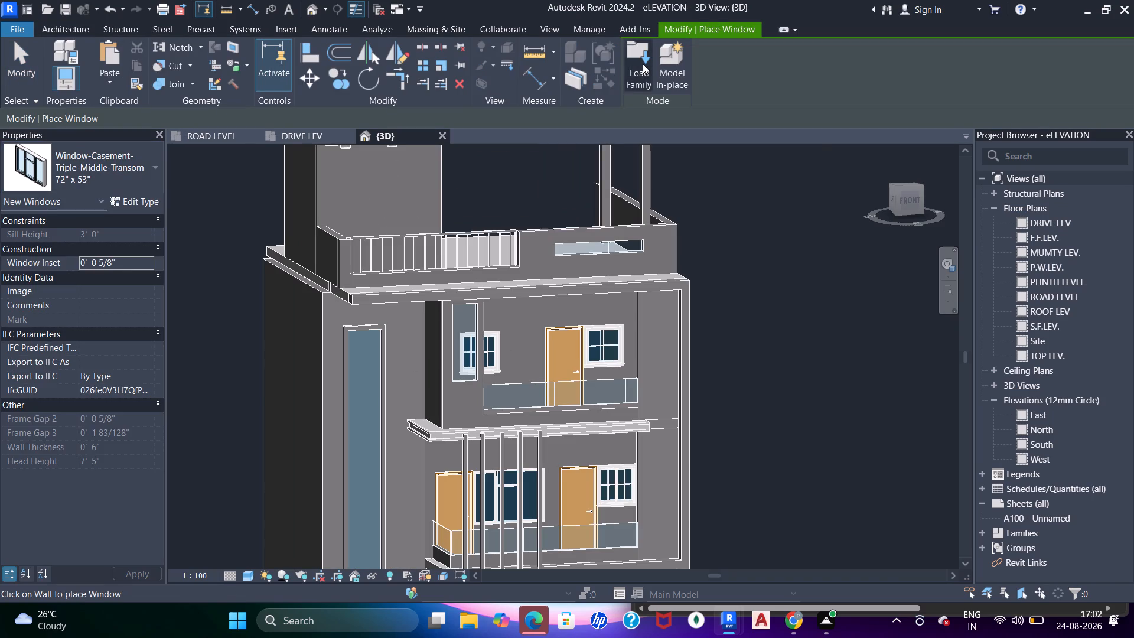
Start loading a window family and look through the family folders in SHUBHAM CITY.
left_click(643, 64)
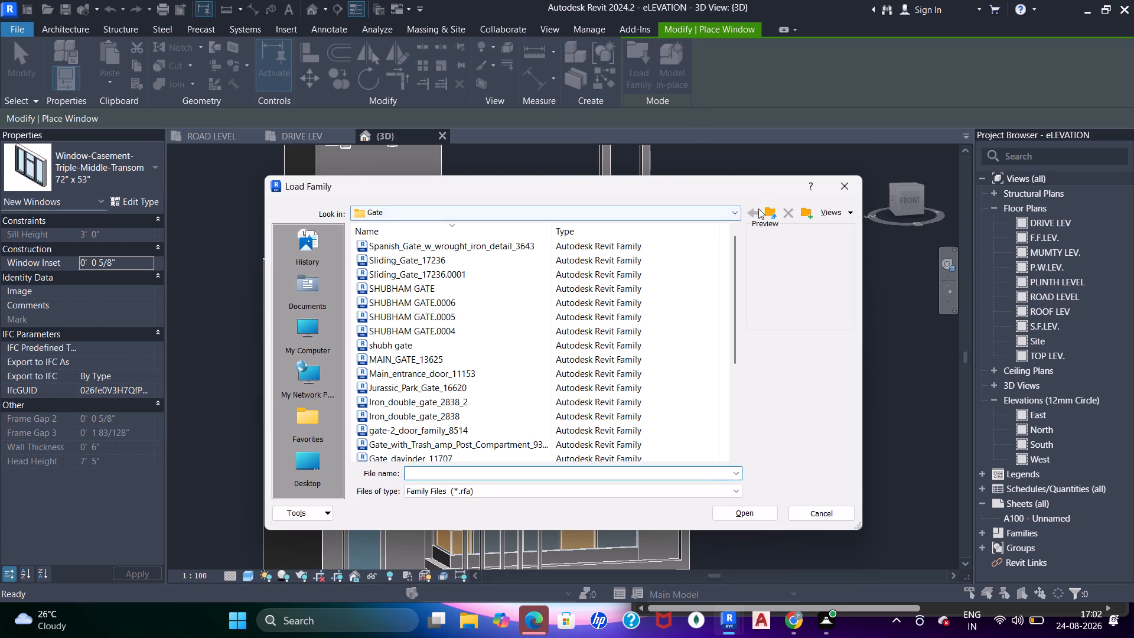
left_click(763, 210)
scroll(408, 311, "down", 5)
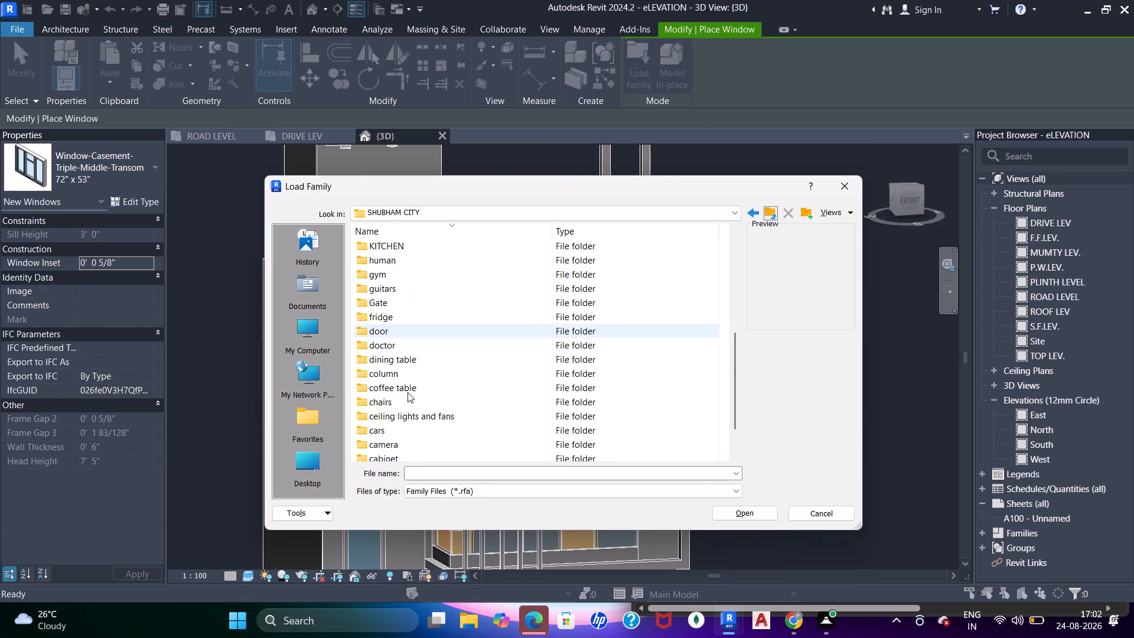
scroll(405, 416, "down", 4)
scroll(405, 418, "up", 6)
scroll(419, 373, "up", 3)
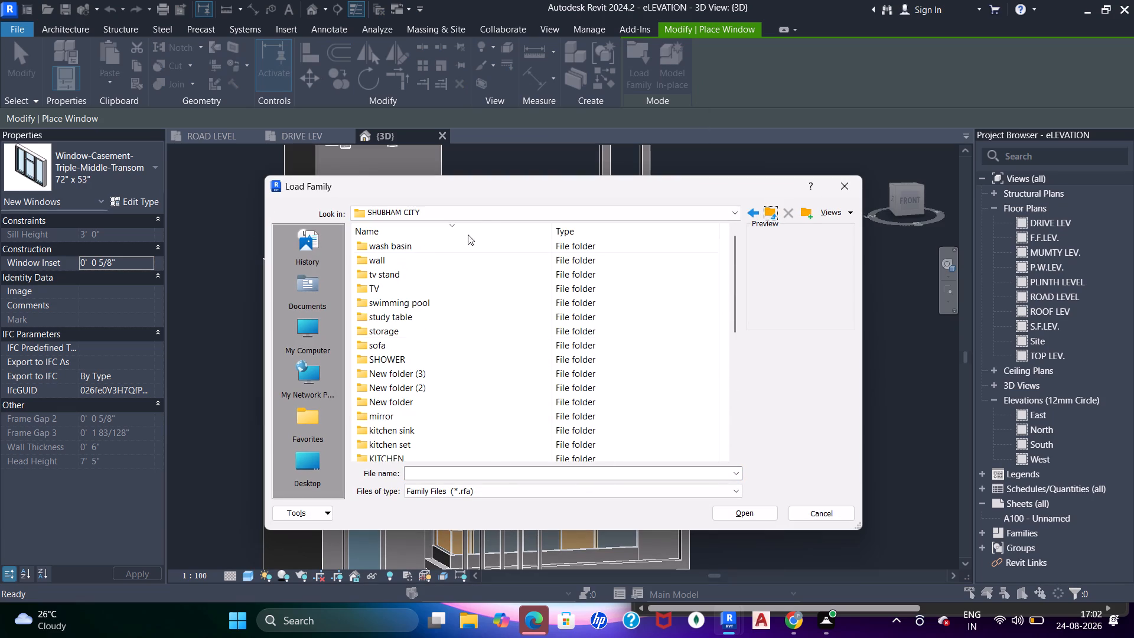
Browse the C: drive to ProgramData, Autodesk, RVT 2024, Libraries, English-Imperial, US, and open the Windows family folder.
left_click(474, 214)
scroll(445, 305, "up", 9)
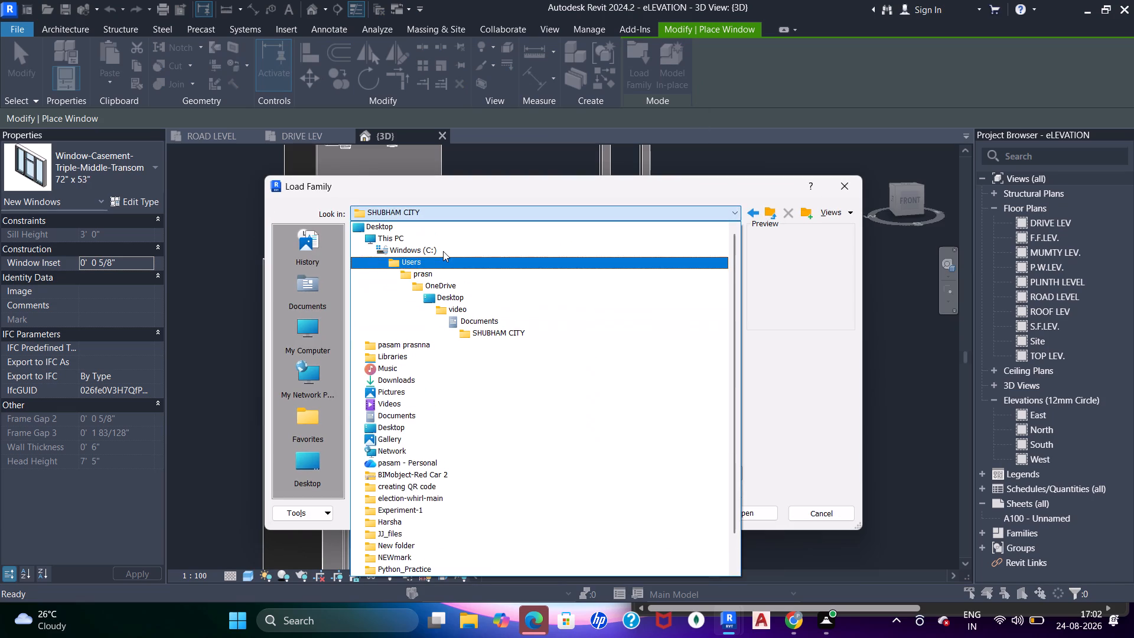
left_click(443, 252)
scroll(426, 291, "down", 7)
scroll(389, 370, "down", 4)
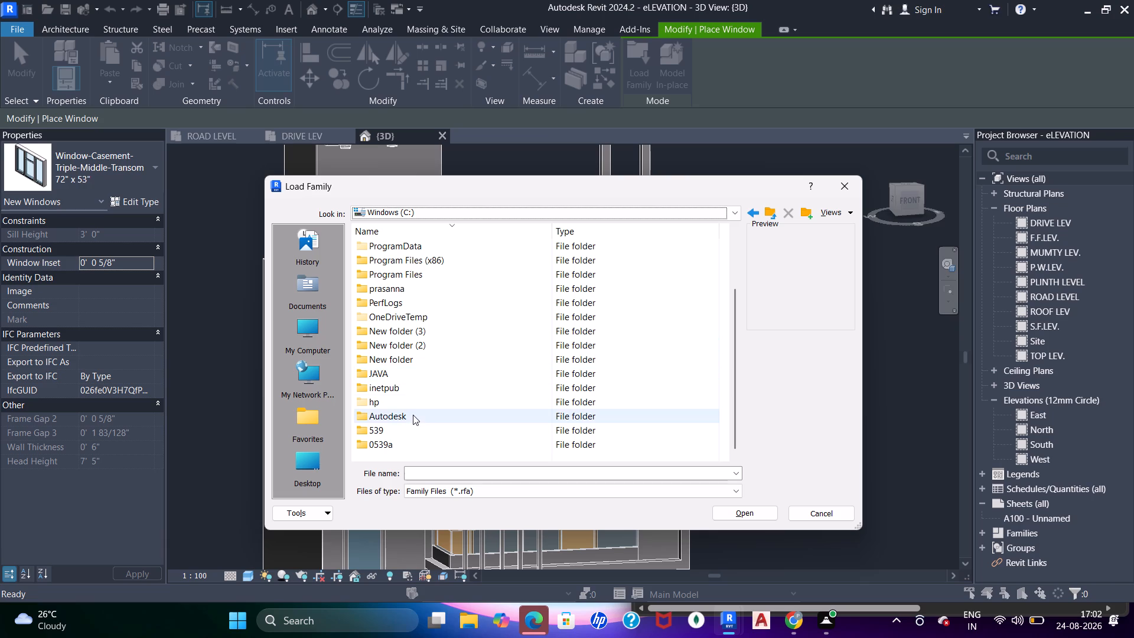
double_click(421, 249)
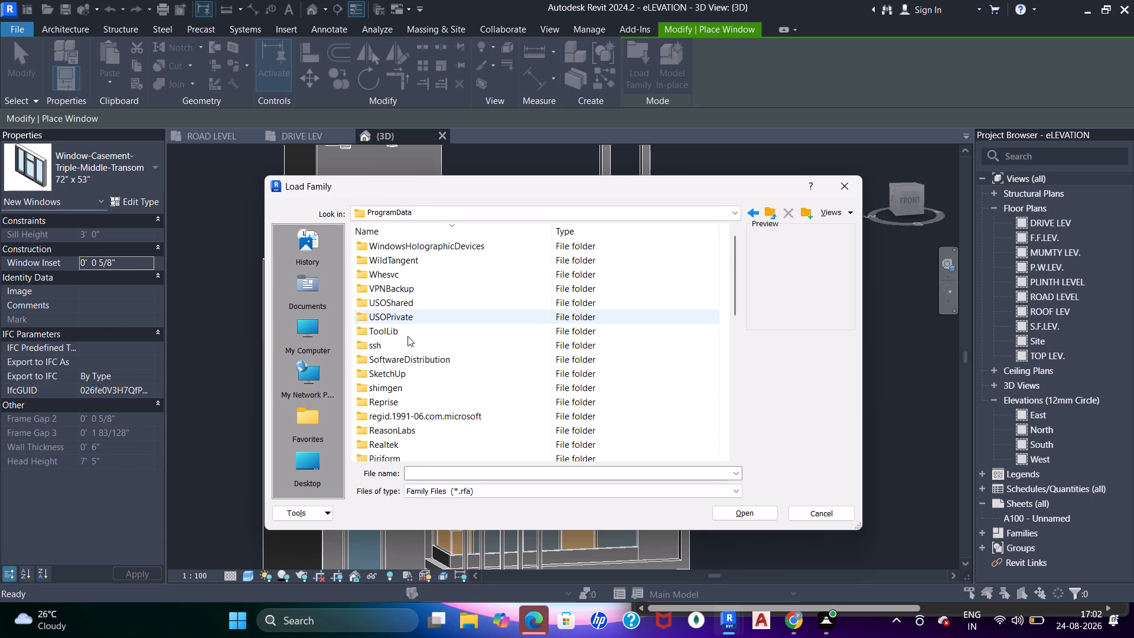
scroll(406, 325, "down", 7)
scroll(391, 400, "down", 6)
double_click(396, 429)
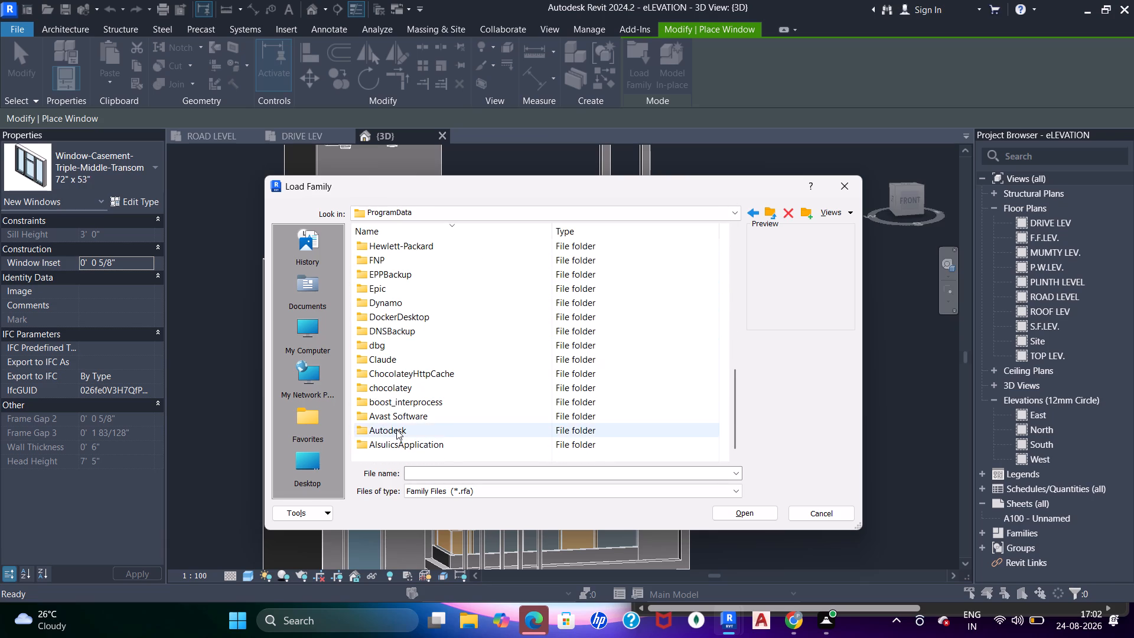
double_click(403, 287)
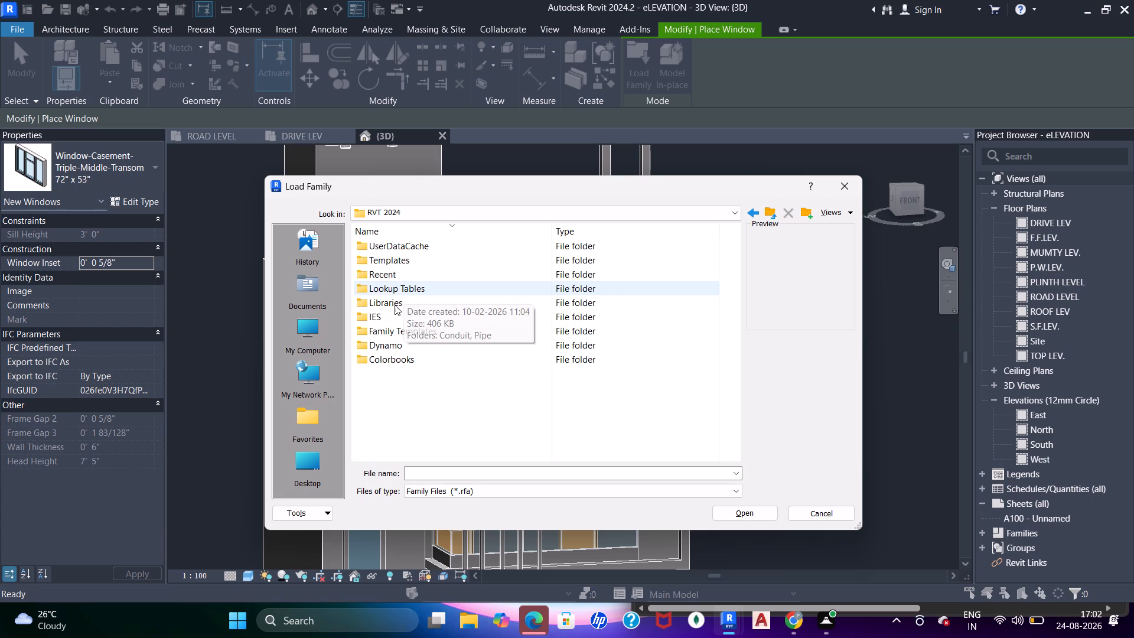
double_click(395, 305)
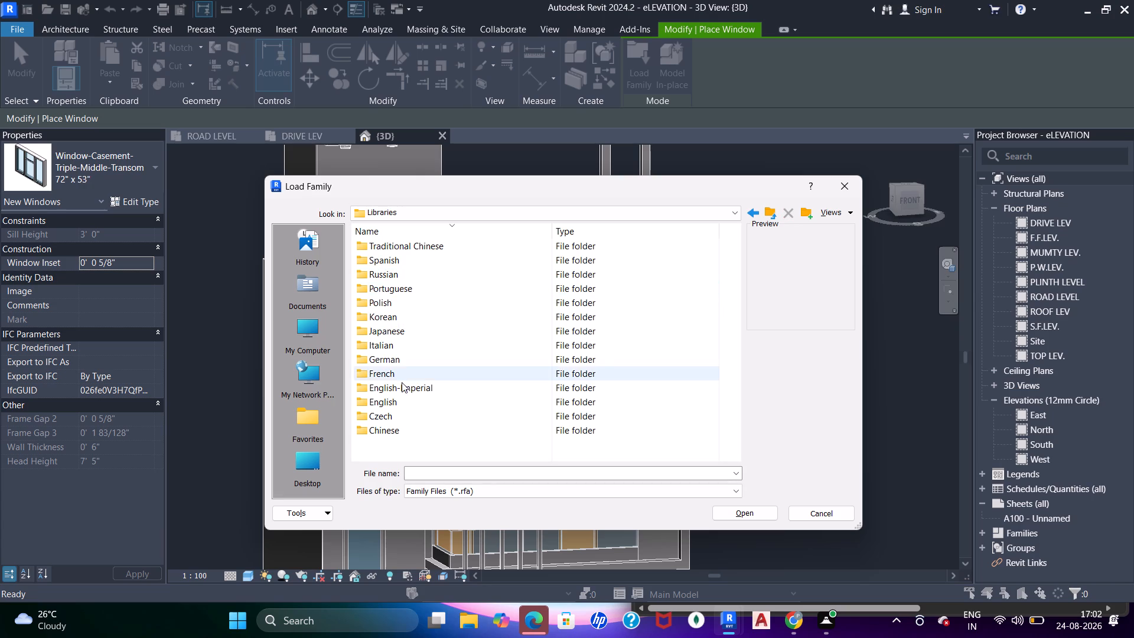
double_click(402, 382)
double_click(399, 250)
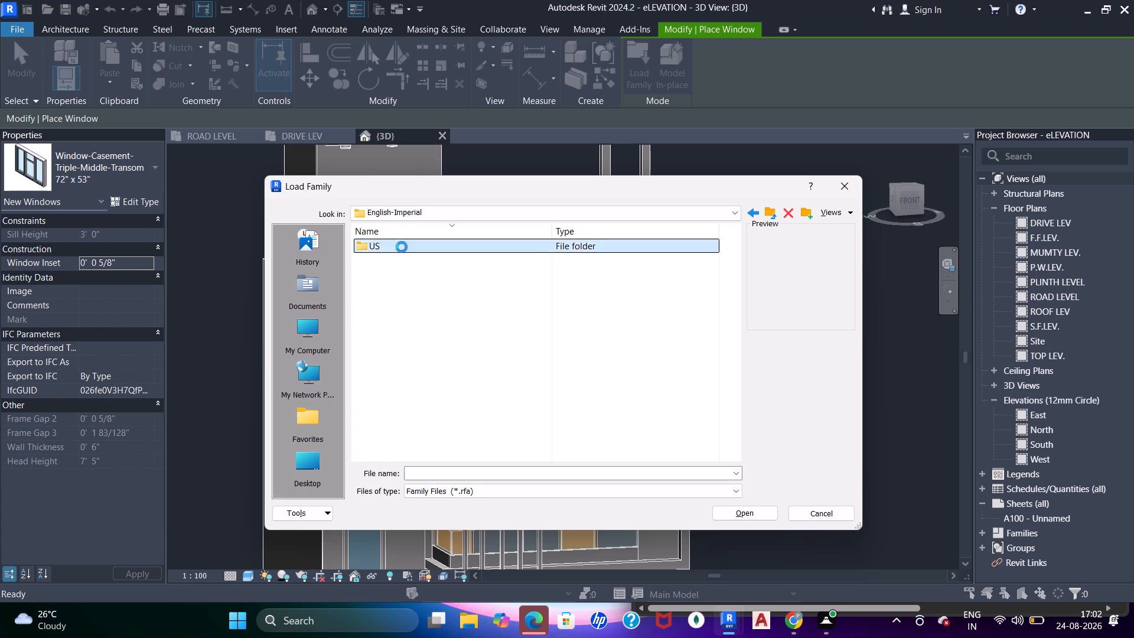
double_click(396, 263)
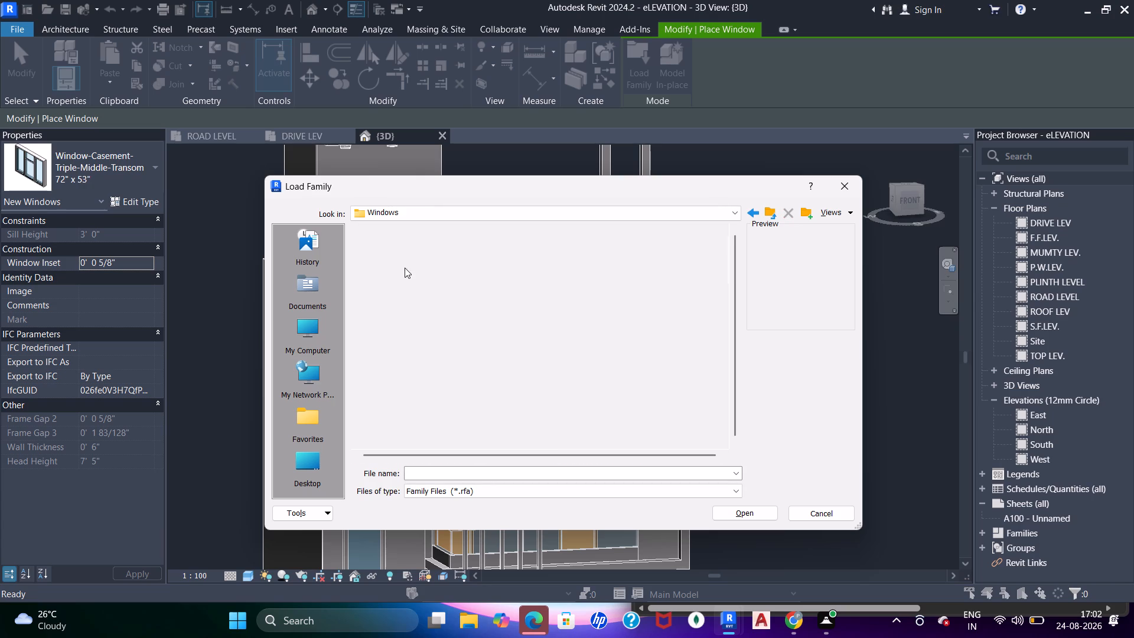
Preview the sliding, single-hung, fixed and double-hung families in the Windows folder to find a suitable window design.
left_click(405, 268)
left_click(413, 256)
left_click(416, 301)
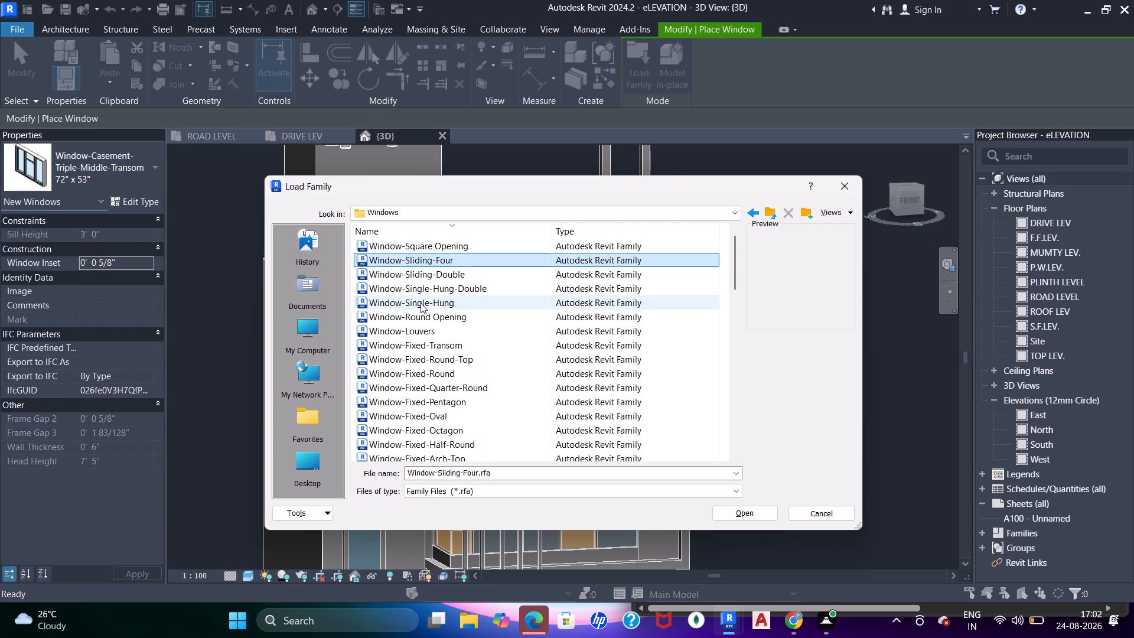
left_click(429, 288)
left_click(428, 323)
left_click(428, 340)
left_click(432, 370)
left_click(435, 398)
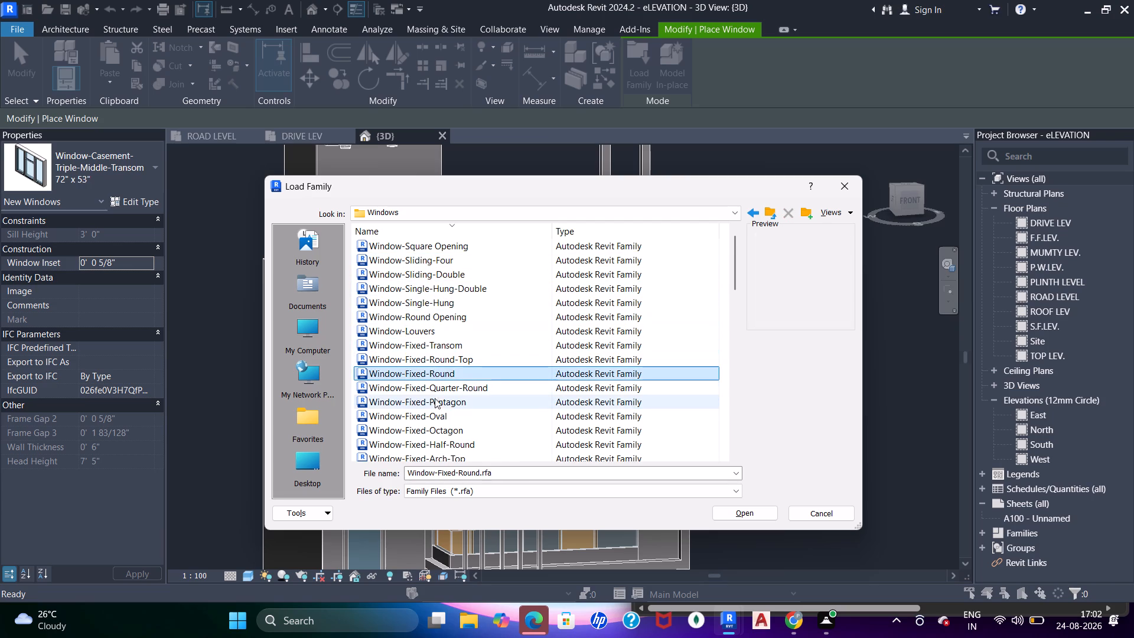
scroll(438, 408, "down", 1)
left_click(438, 382)
left_click(438, 374)
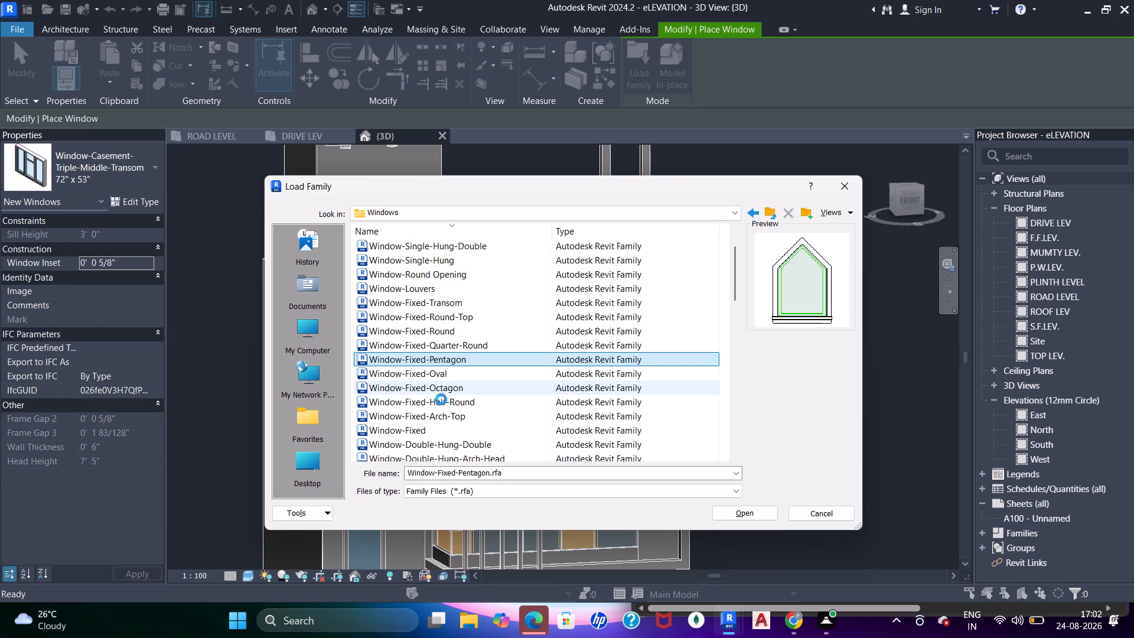
left_click(443, 403)
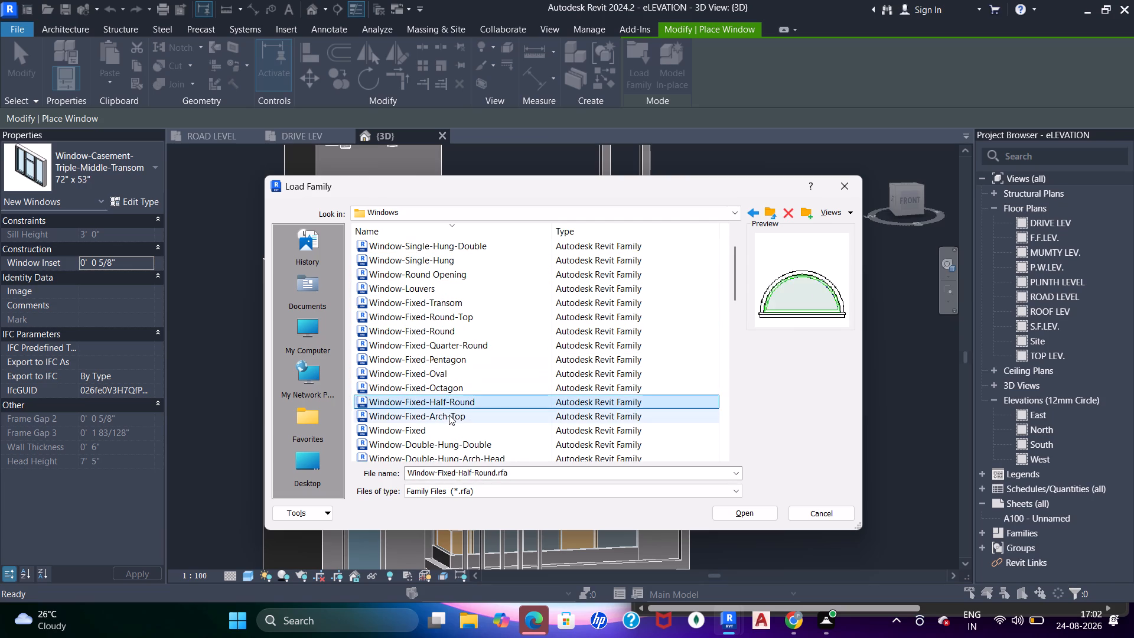
left_click(449, 415)
scroll(447, 415, "down", 3)
left_click(436, 308)
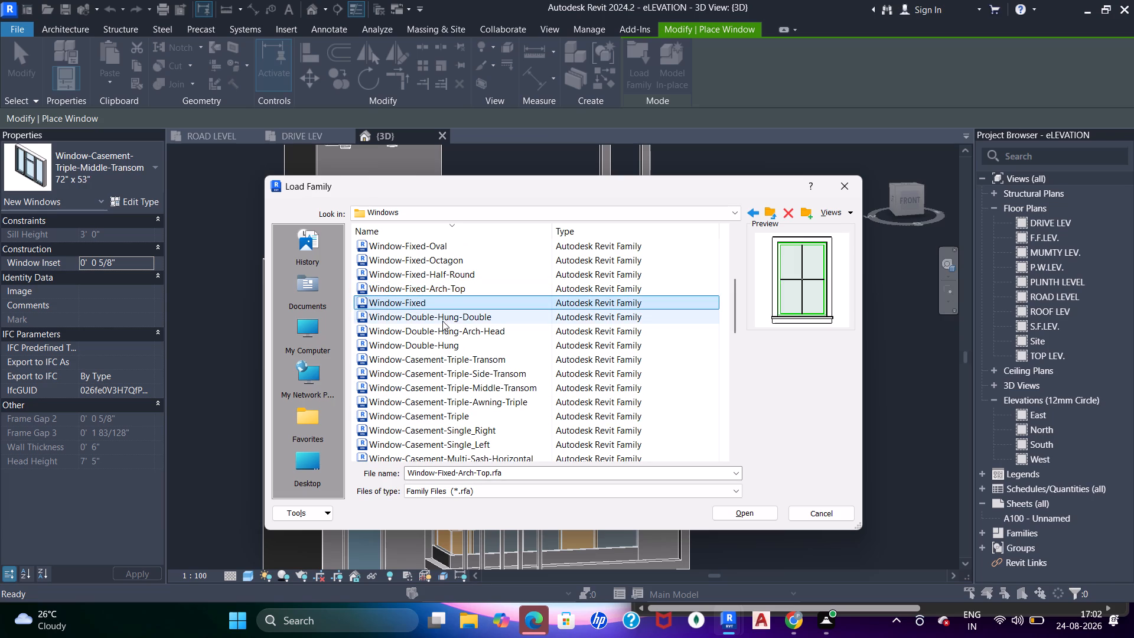
left_click(442, 321)
left_click(447, 334)
left_click(448, 346)
Preview the casement window families in the Windows folder, from Triple-Transom through to Double-Transom.
left_click(448, 359)
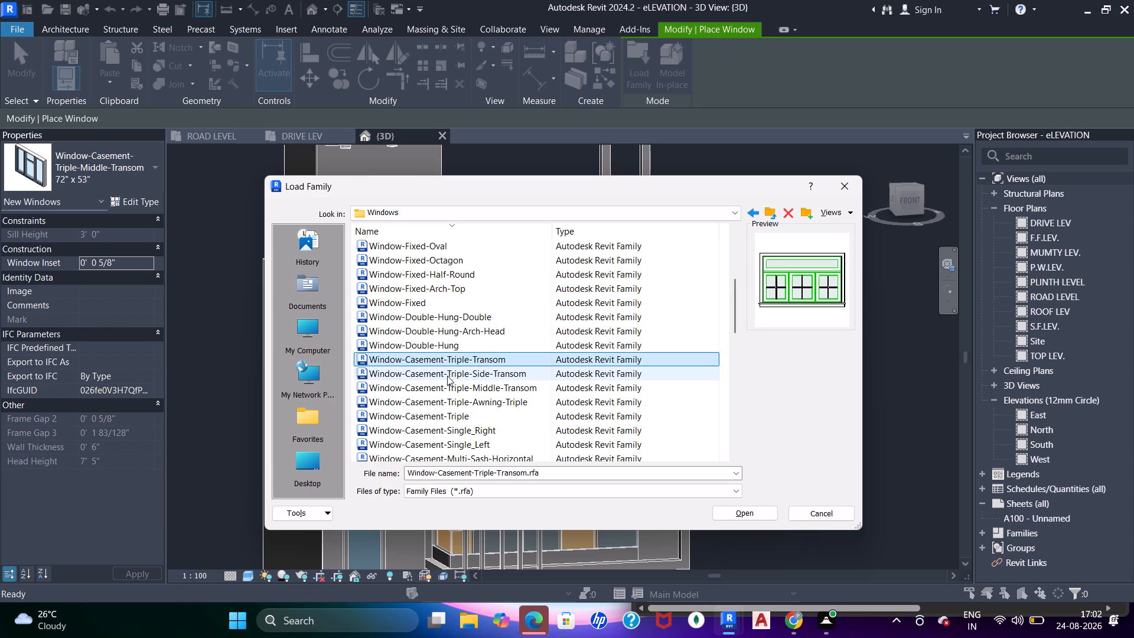
left_click(447, 376)
left_click(480, 389)
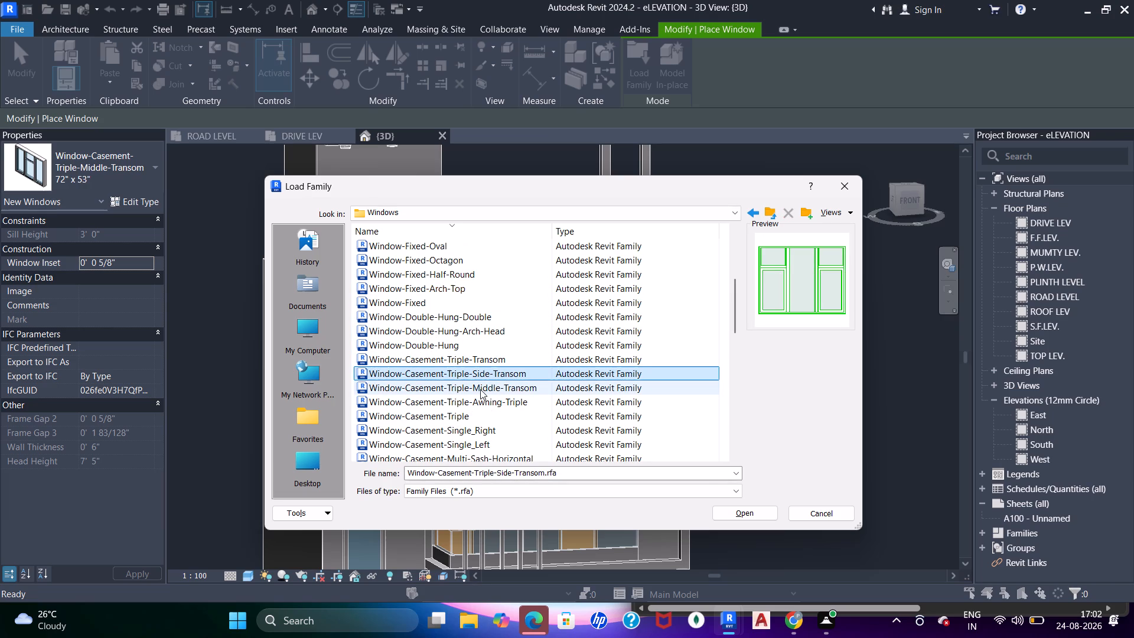
left_click(481, 375)
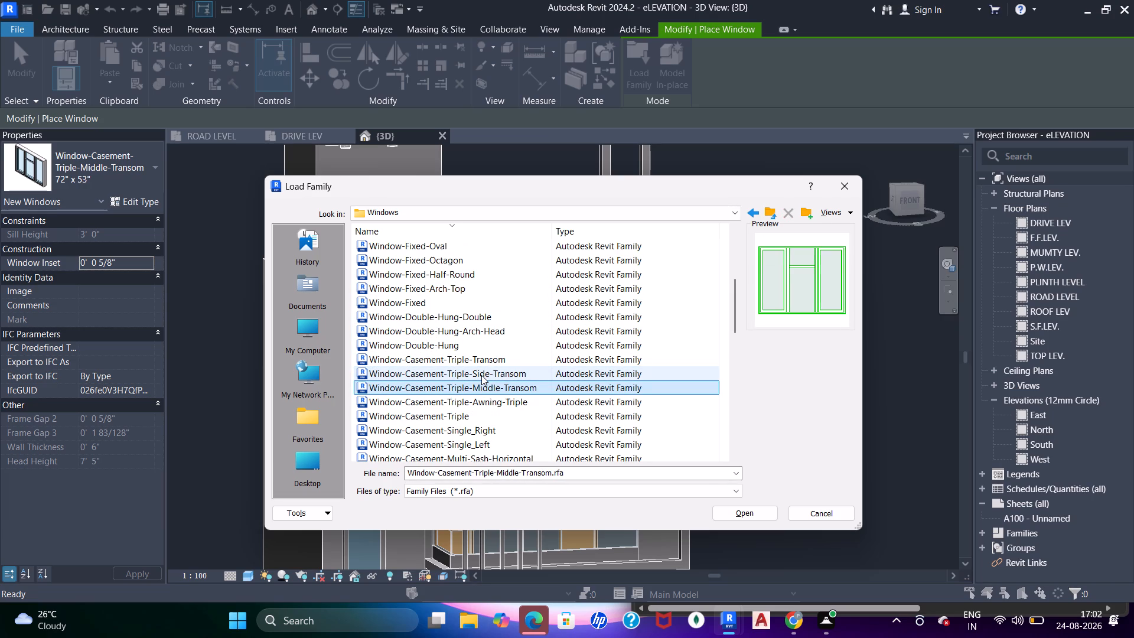
left_click(481, 391)
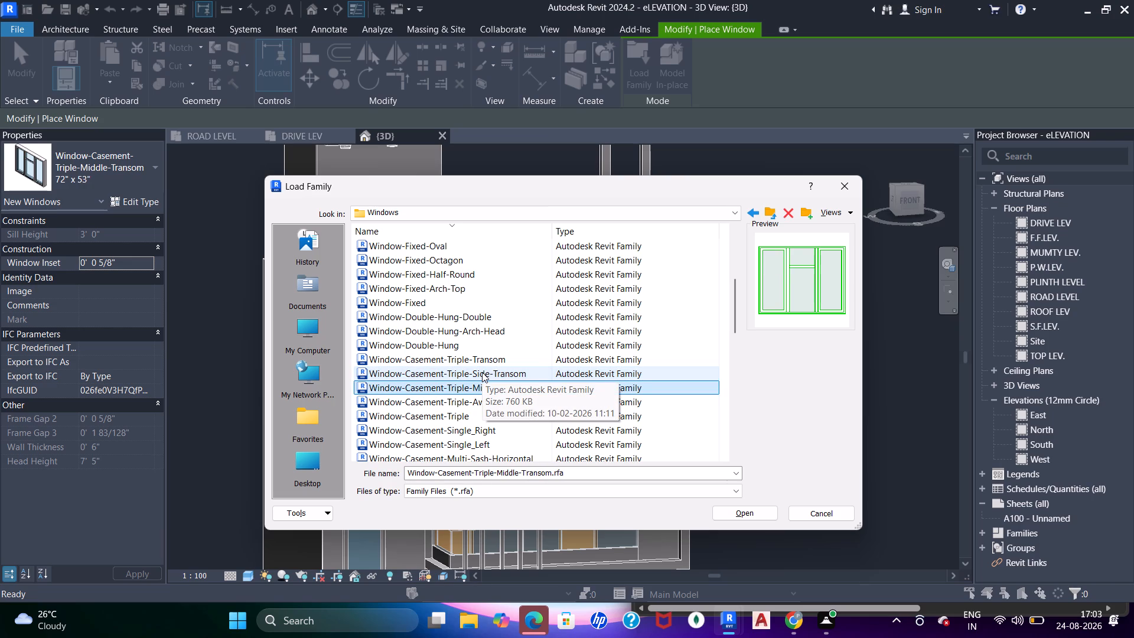
left_click(482, 372)
left_click(481, 398)
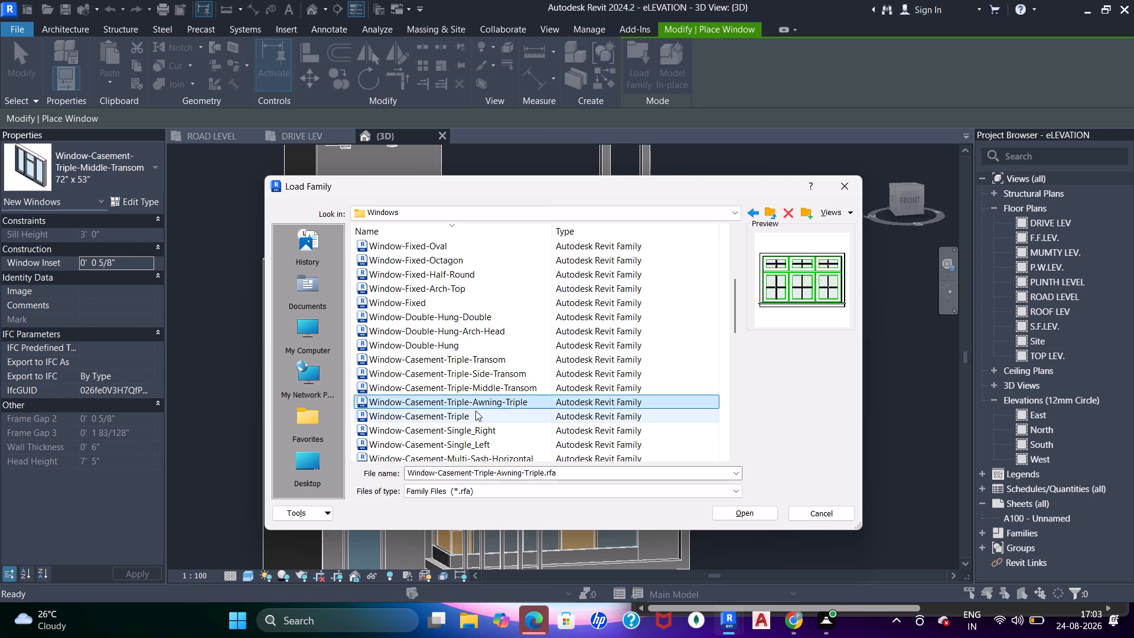
left_click(475, 411)
left_click(468, 427)
scroll(467, 425, "down", 2)
left_click(468, 373)
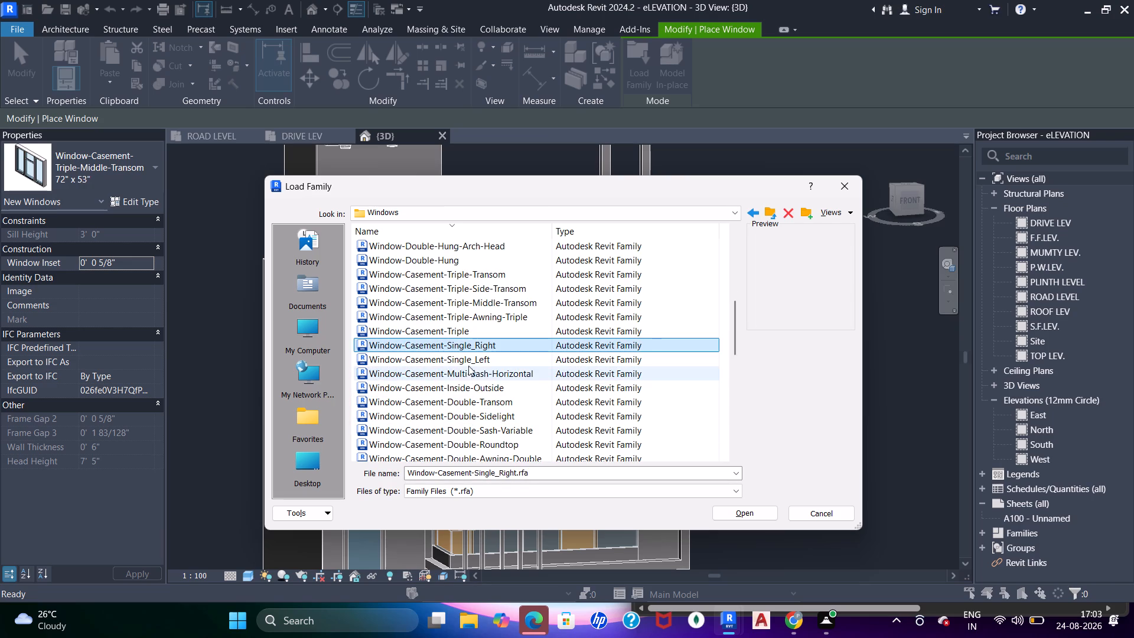
left_click(457, 389)
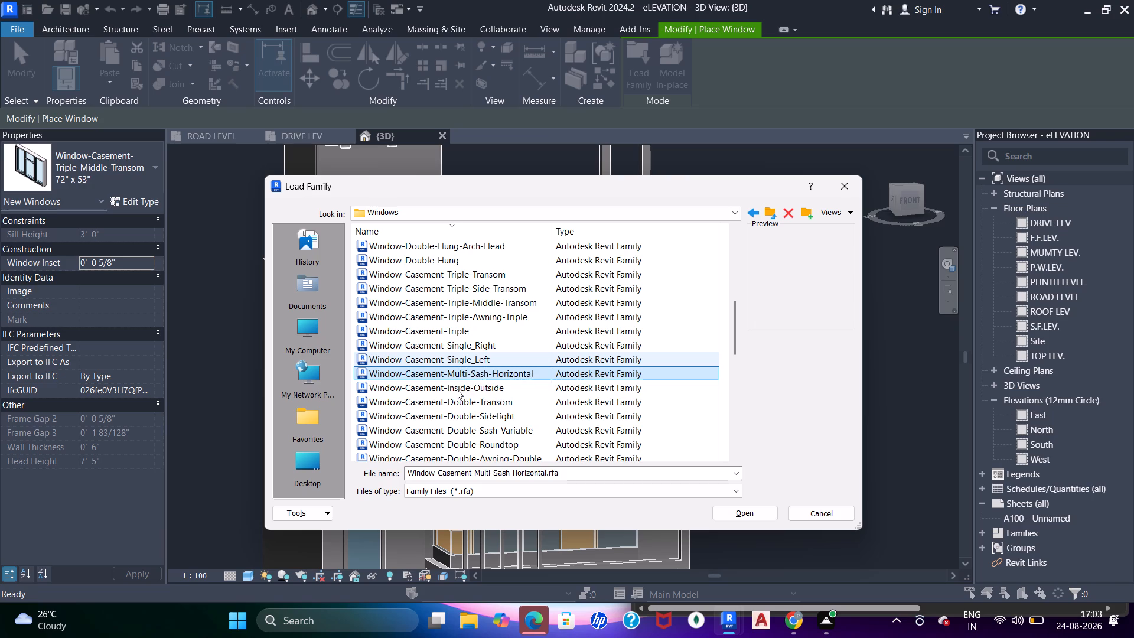
left_click(458, 405)
Load the Window-Casement-Double-Sidelight family and place a 61" x 53" window on the front wall of the rooftop room.
left_click(465, 412)
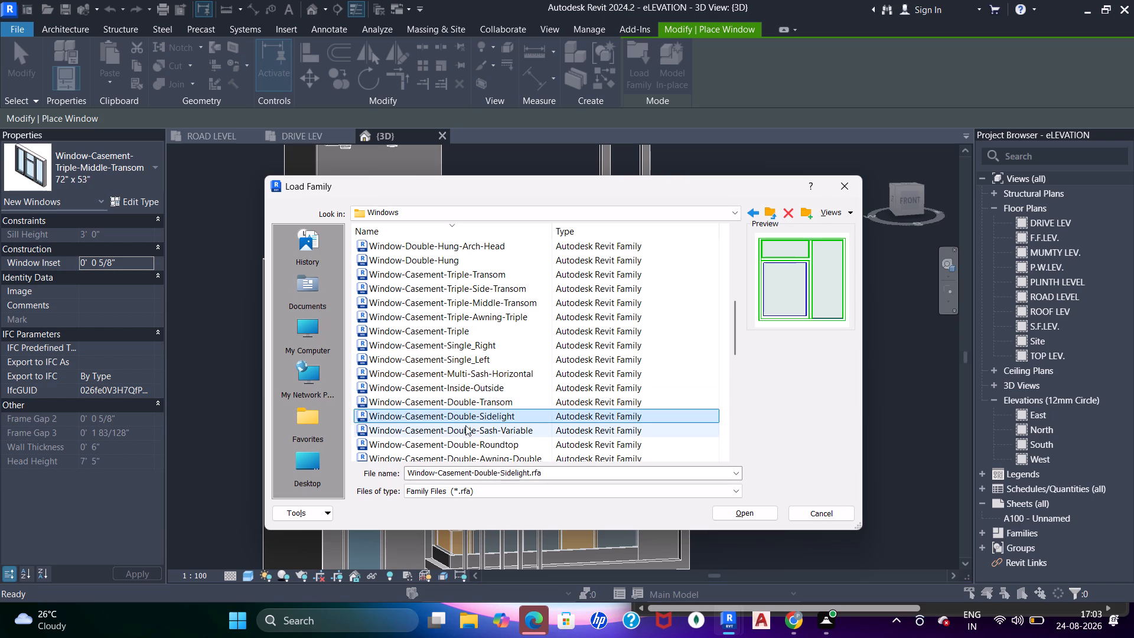
double_click(465, 418)
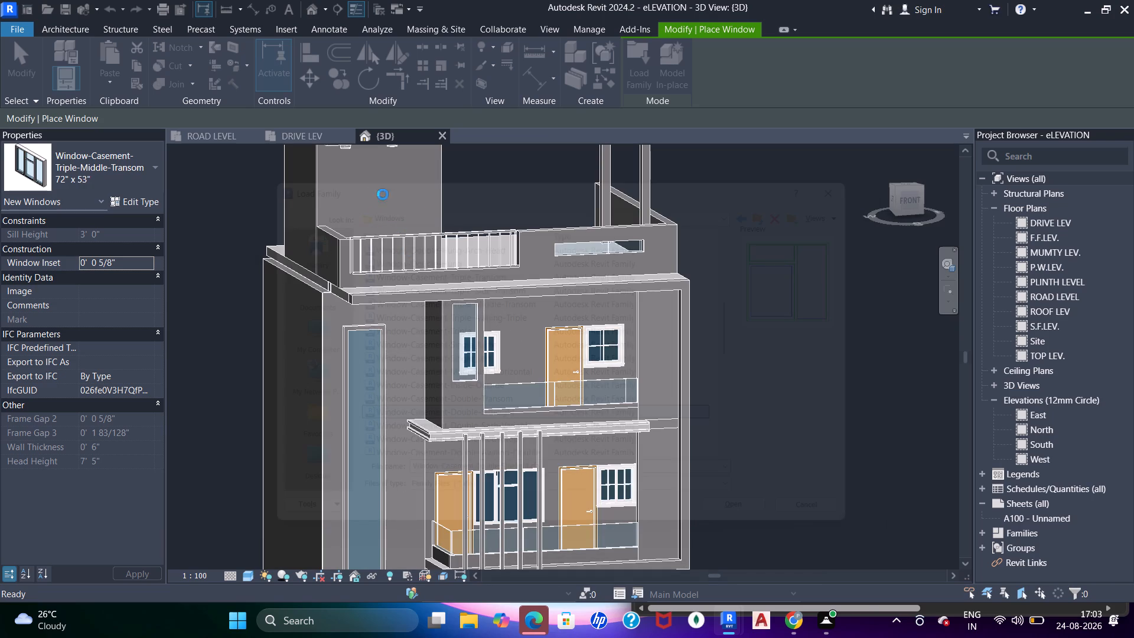
middle_click_drag(363, 209, 381, 298)
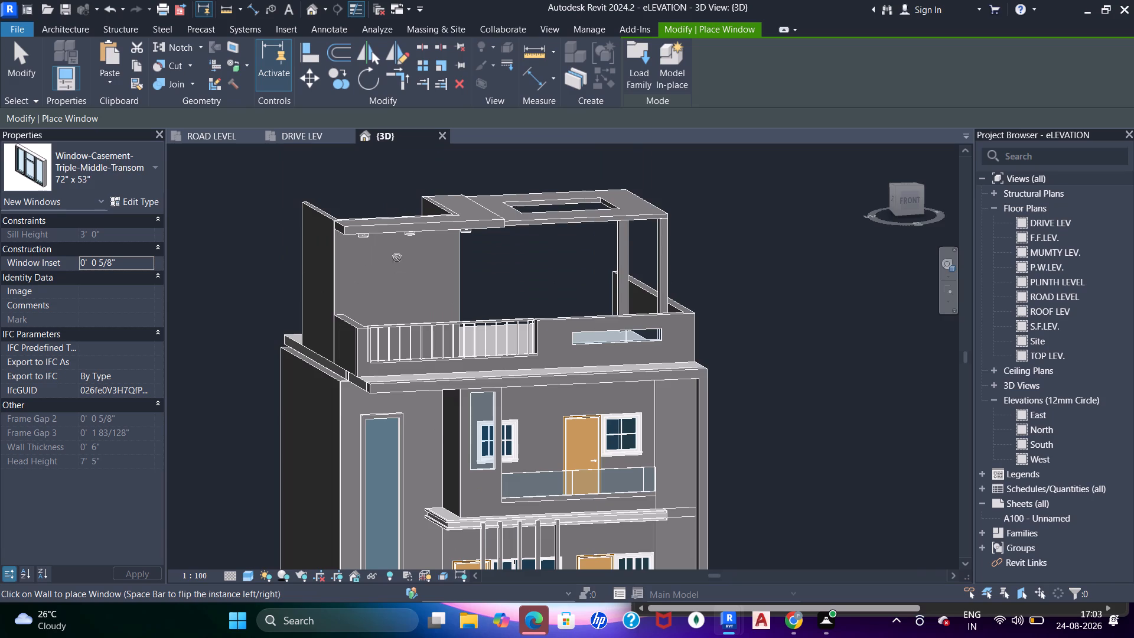
scroll(401, 275, "up", 4)
left_click(396, 281)
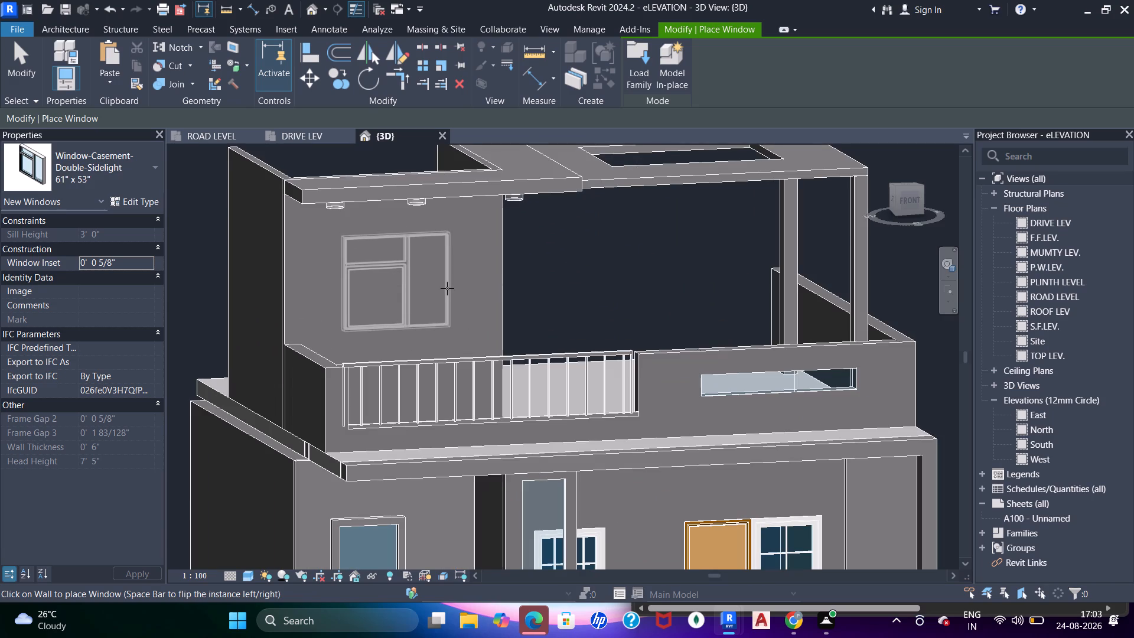
key("Escape")
key("Escape")
Check the reference render in DRIVE LEV and nudge the rooftop room's window left to about 9 9/16" from the wall's left edge.
scroll(520, 258, "down", 5)
middle_click_drag(566, 395, 490, 354, "shift")
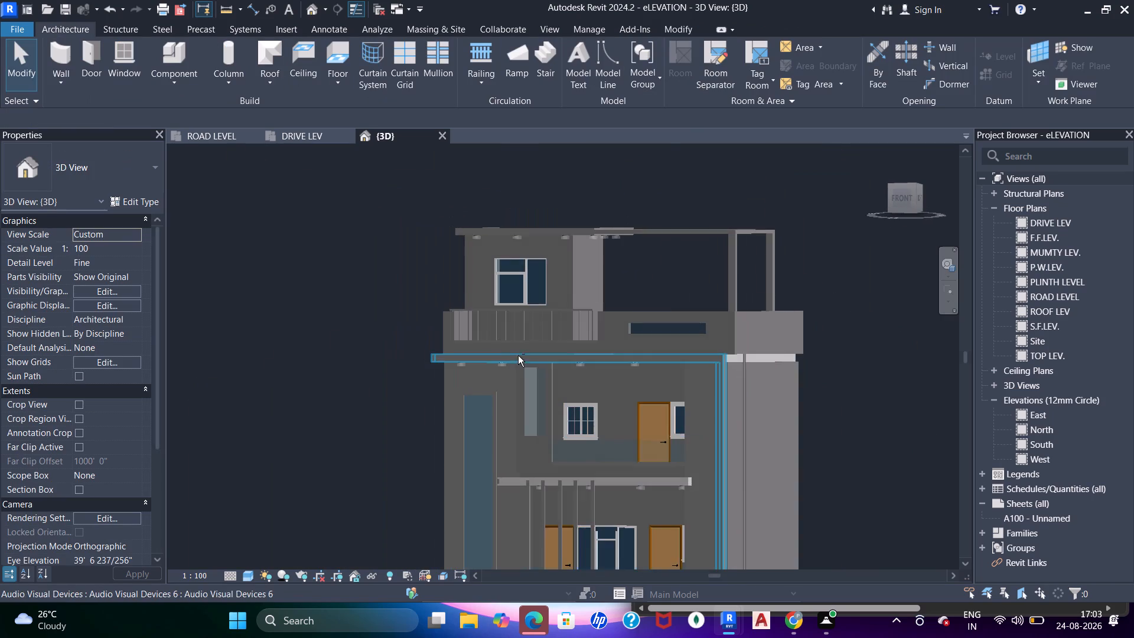
middle_click_drag(518, 356, 559, 380, "shift")
left_click(314, 141)
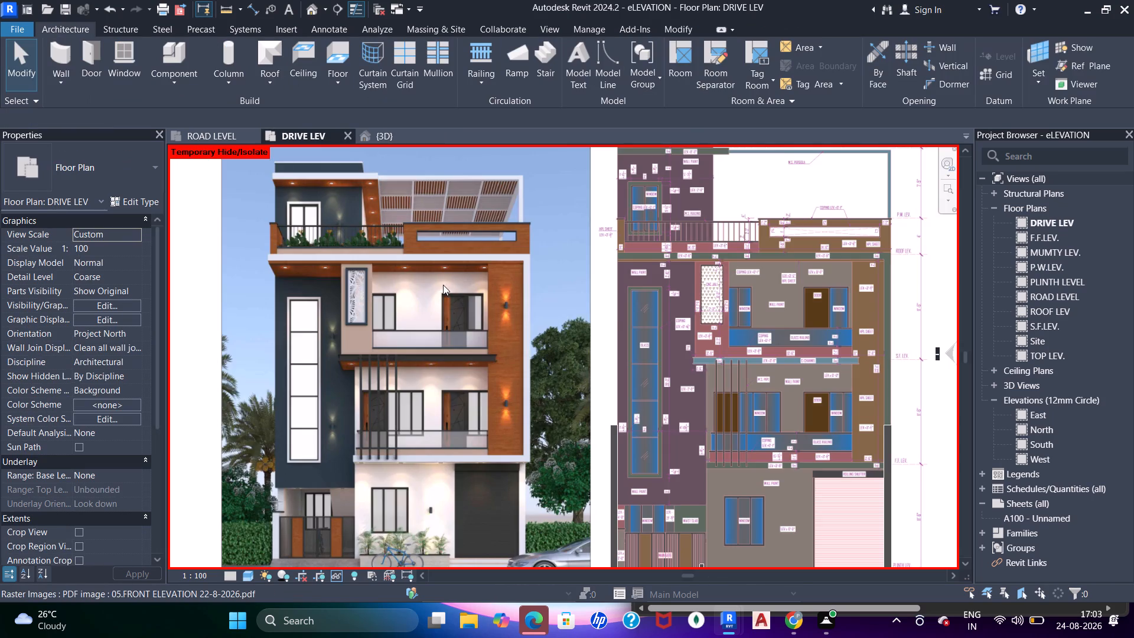
left_click(380, 138)
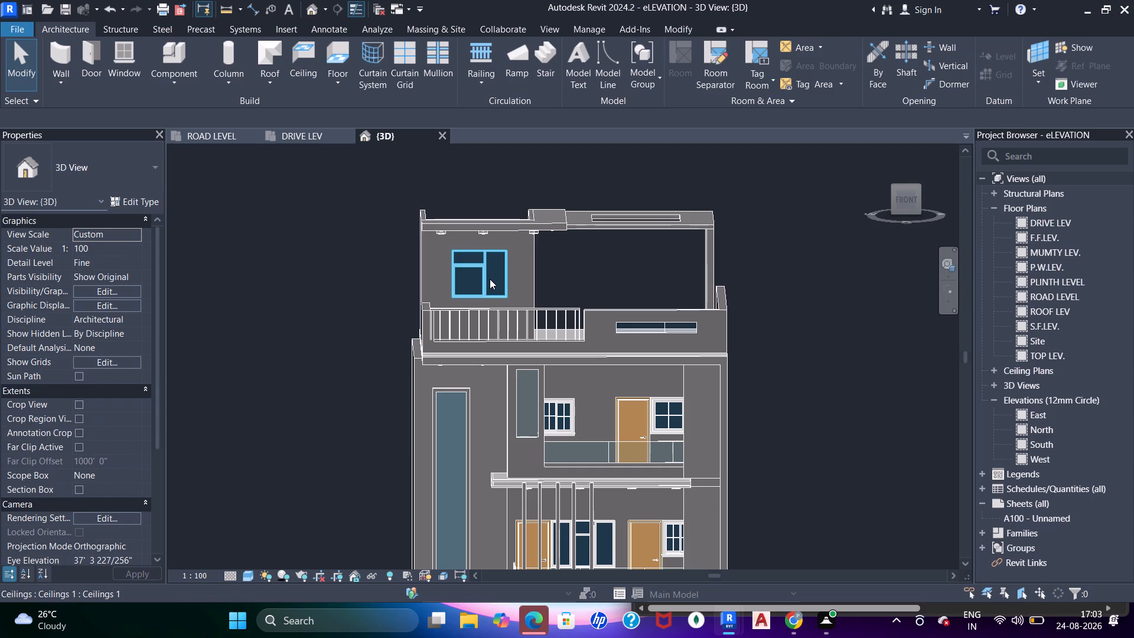
left_click(490, 279)
key("Left")
key("Left")
key("Left")
key("Left")
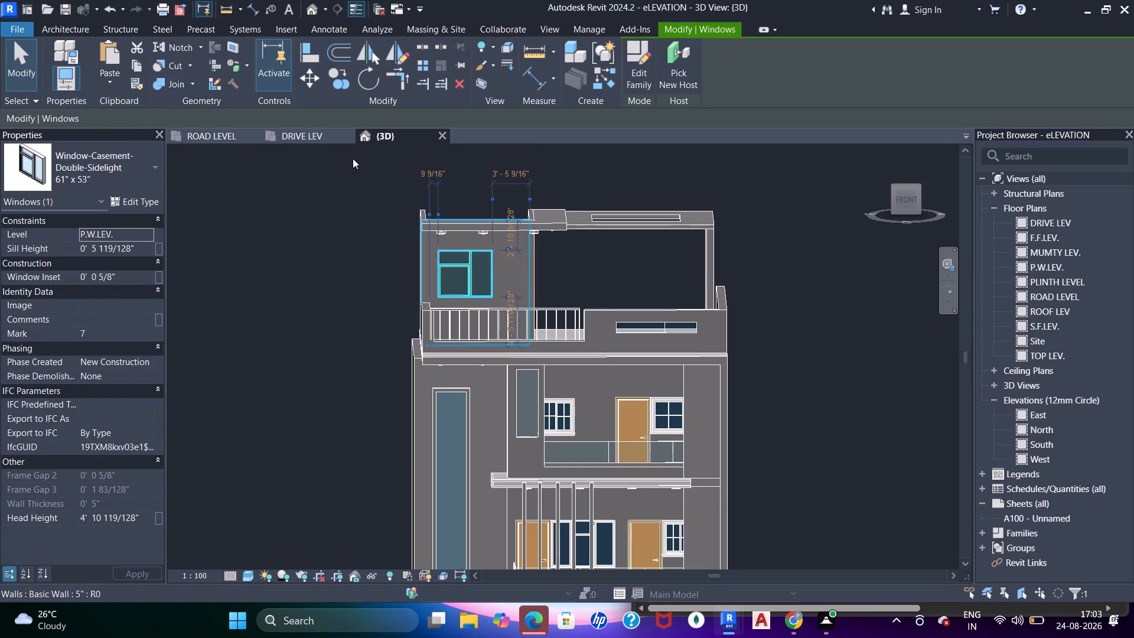
Compare the window with the DRIVE LEV reference and examine the terrace pergola slab and its rectangular opening in 3D.
left_click(295, 134)
key("Escape")
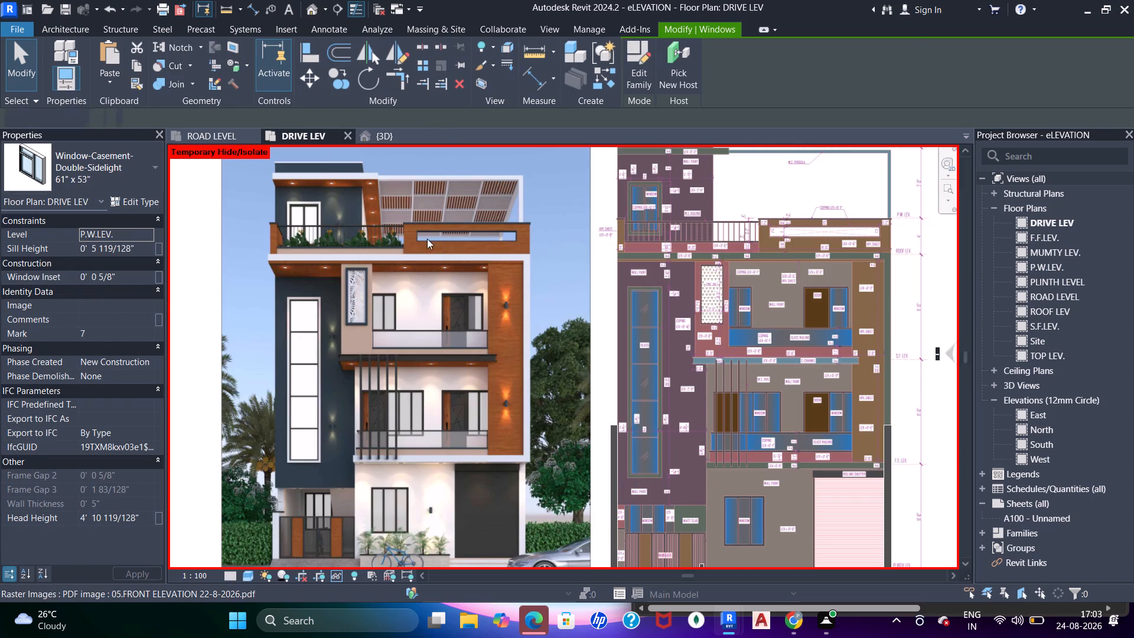
key("Escape")
left_click(382, 138)
scroll(510, 256, "down", 2)
middle_click_drag(540, 248, 515, 324, "shift")
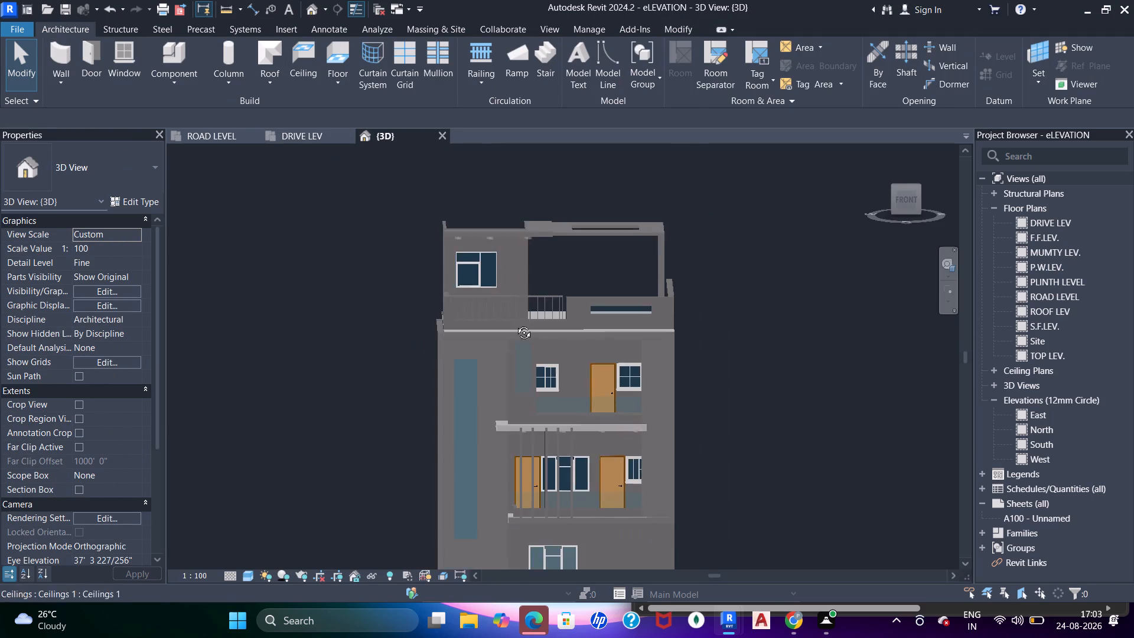
middle_click_drag(515, 324, 493, 358, "shift")
middle_click_drag(623, 278, 575, 349)
scroll(578, 325, "up", 4)
middle_click_drag(577, 310, 565, 362)
scroll(548, 358, "up", 1)
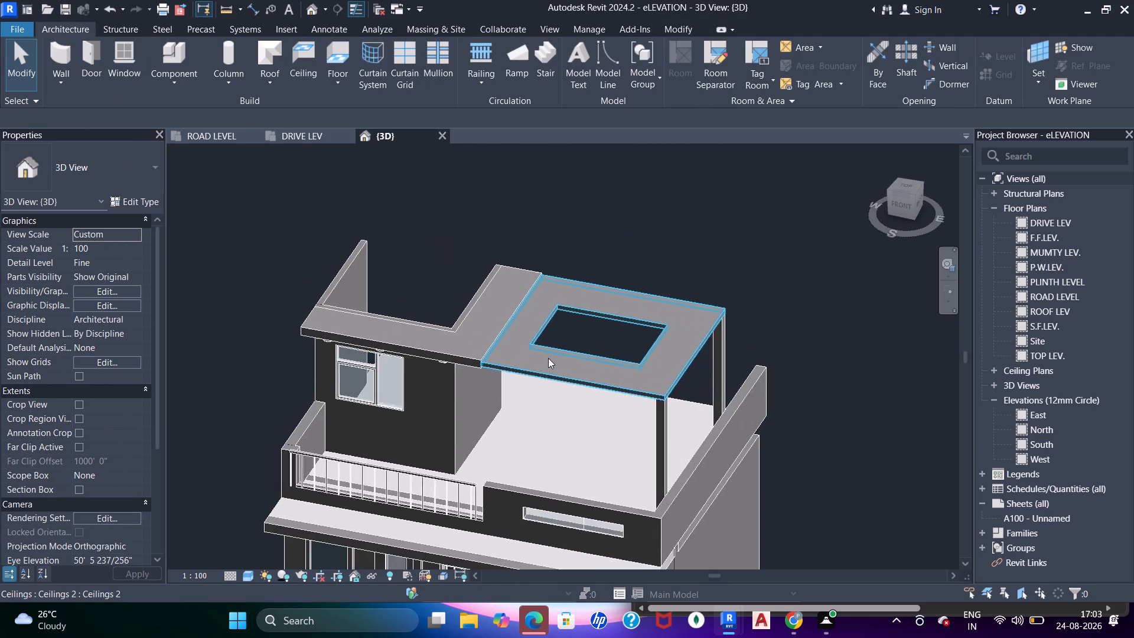
scroll(548, 358, "up", 1)
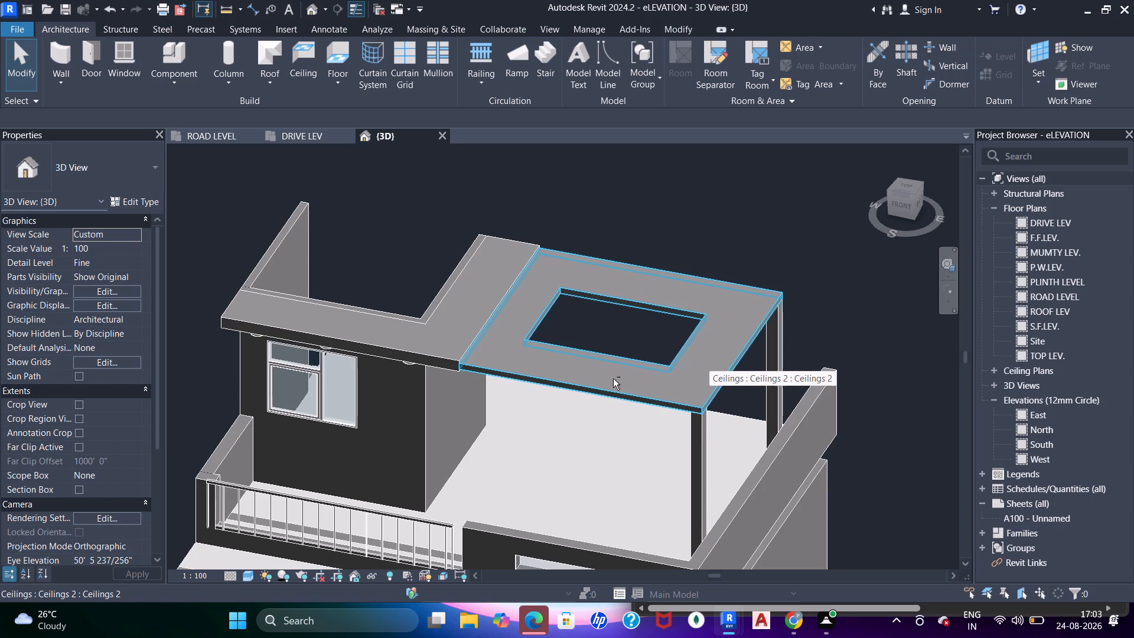
middle_click_drag(613, 380, 648, 210, "shift")
middle_click_drag(675, 347, 646, 355, "shift")
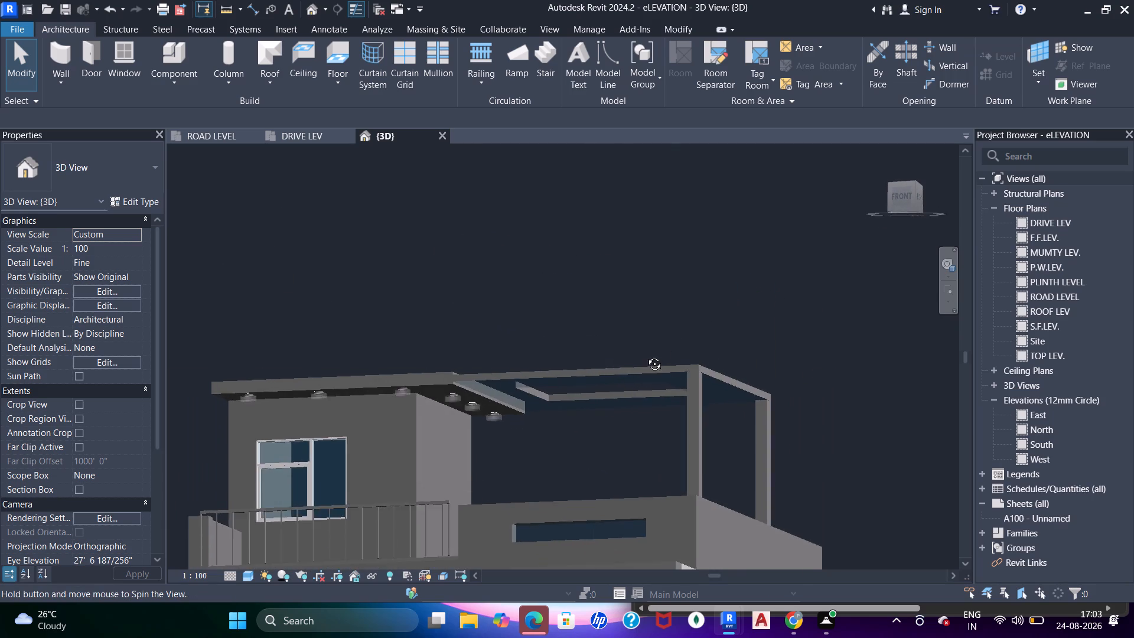
middle_click_drag(646, 355, 648, 395, "shift")
scroll(641, 366, "down", 1)
middle_click_drag(647, 311, 645, 419, "shift")
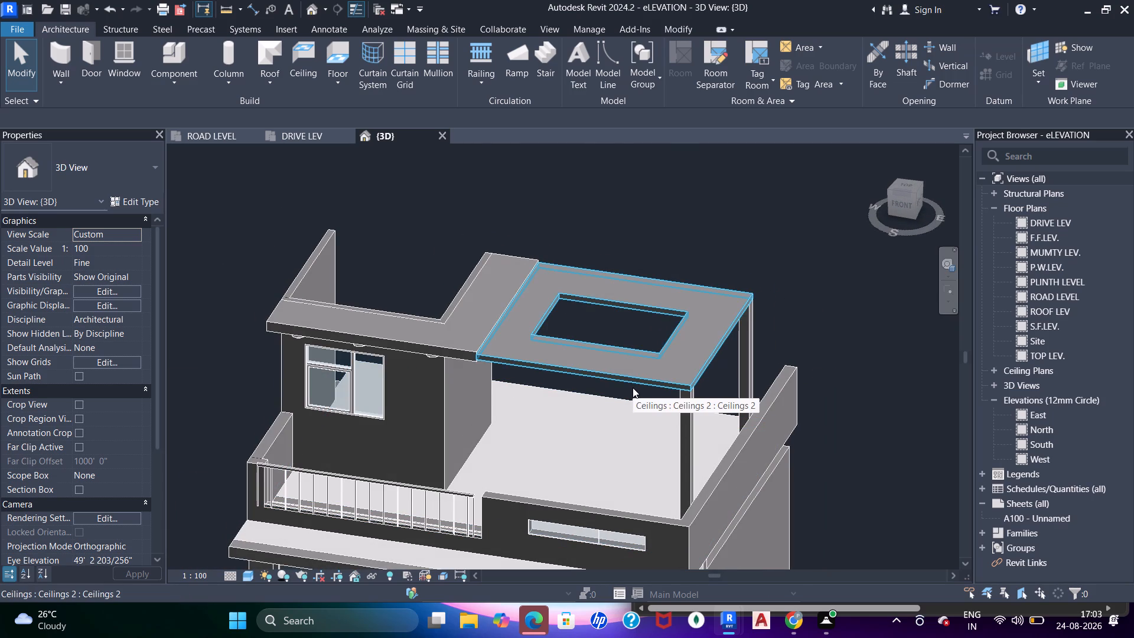
scroll(709, 346, "up", 1)
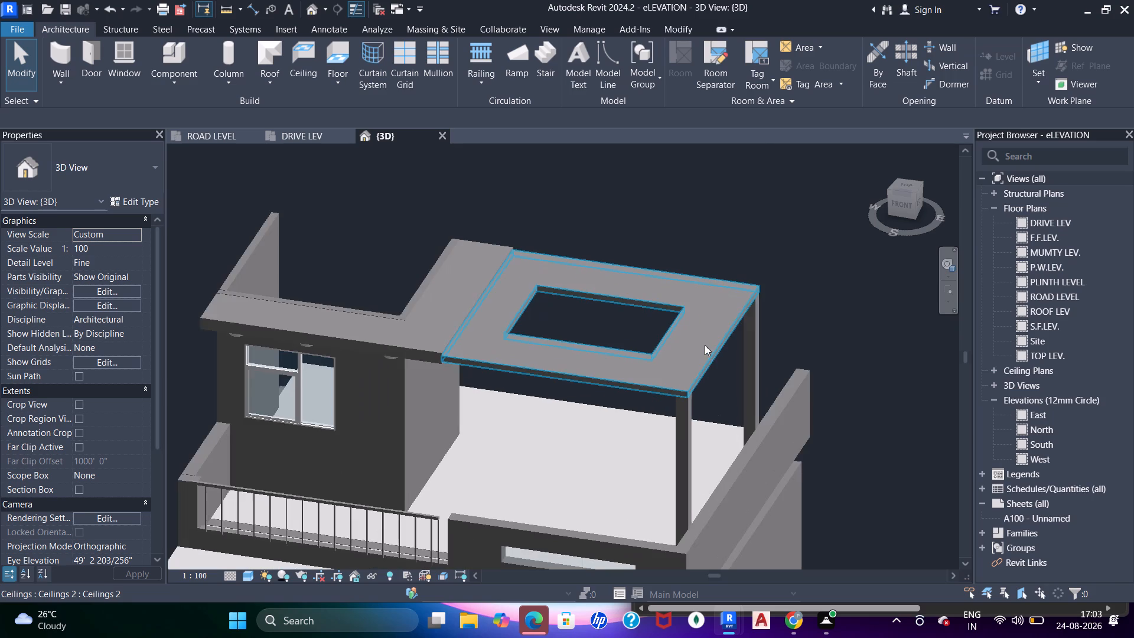
middle_click_drag(699, 341, 703, 378)
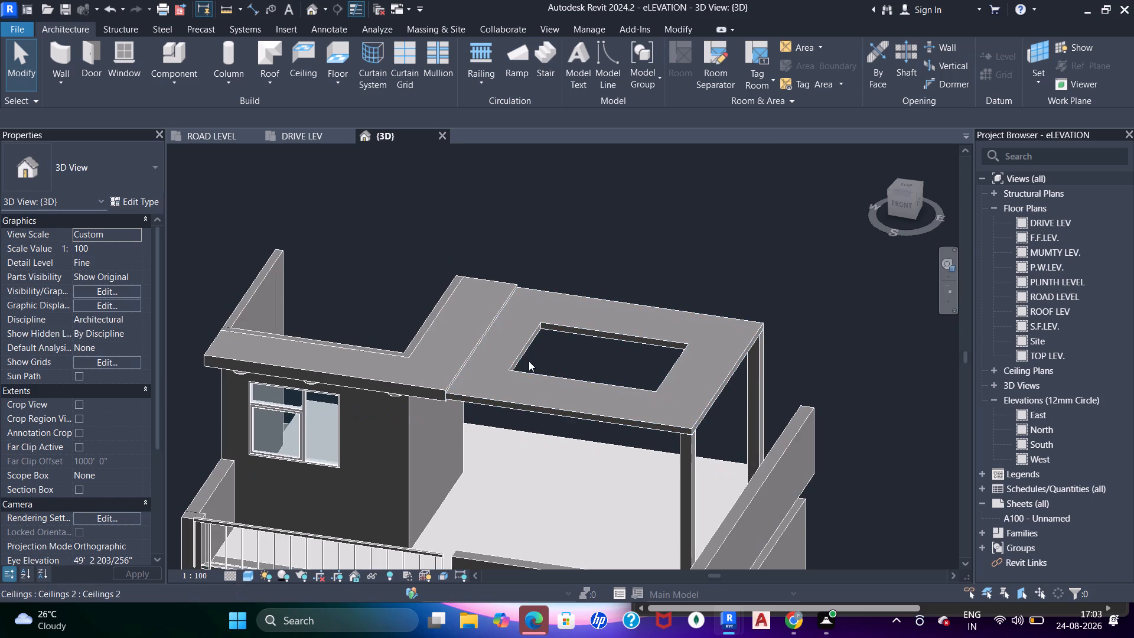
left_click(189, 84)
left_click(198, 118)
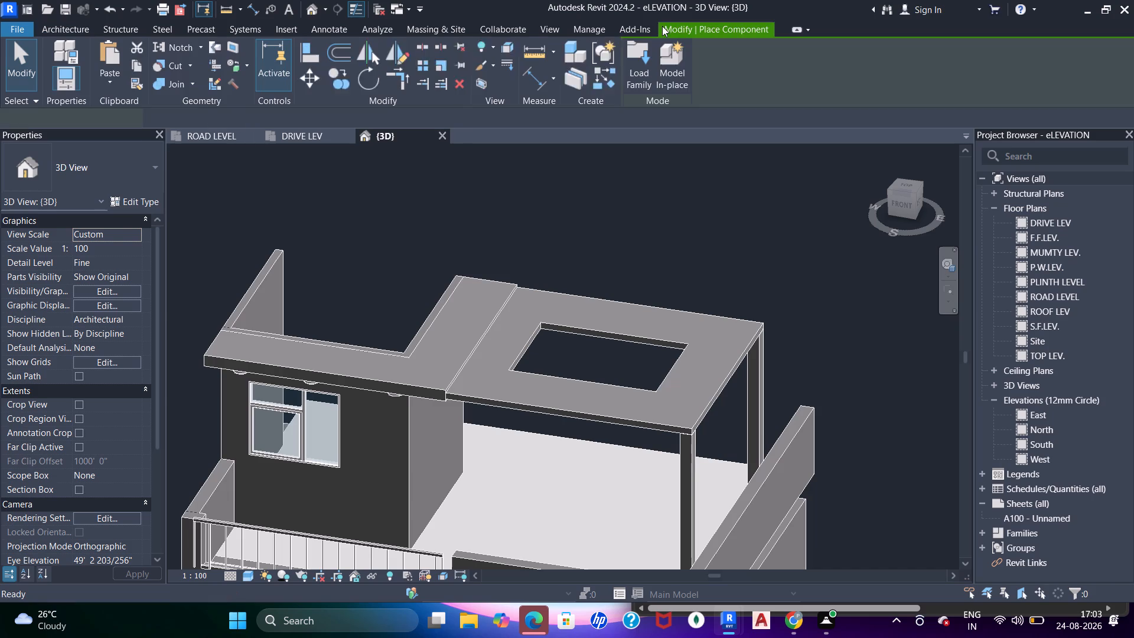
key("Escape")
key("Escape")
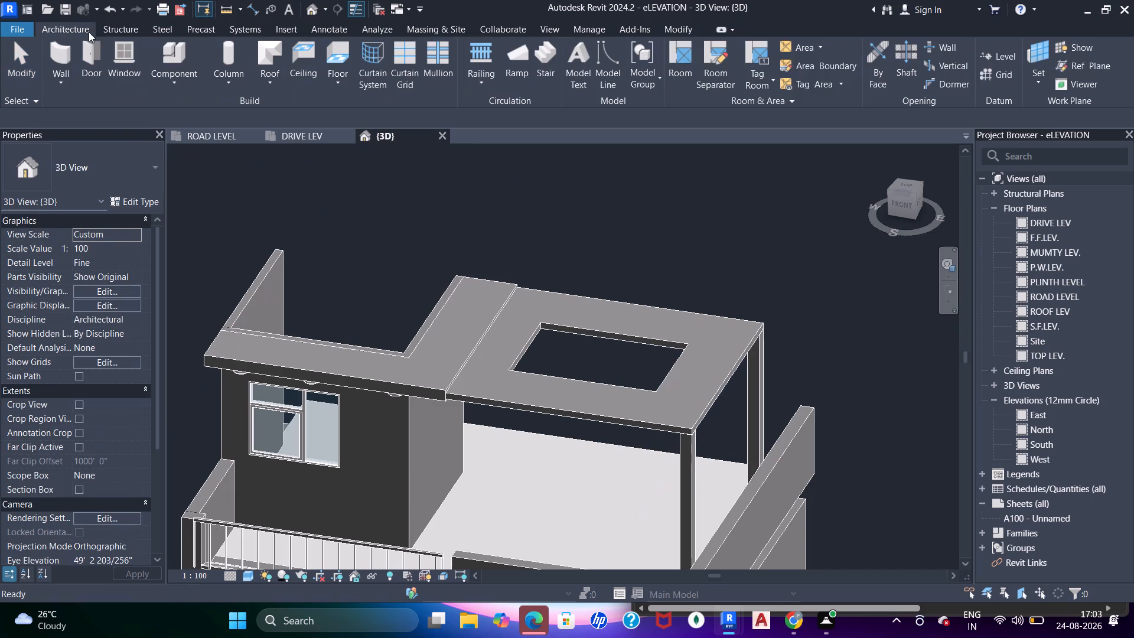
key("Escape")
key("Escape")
Create a new in-place model in the Audio Visual Devices category with the default name.
left_click(176, 81)
left_click(199, 139)
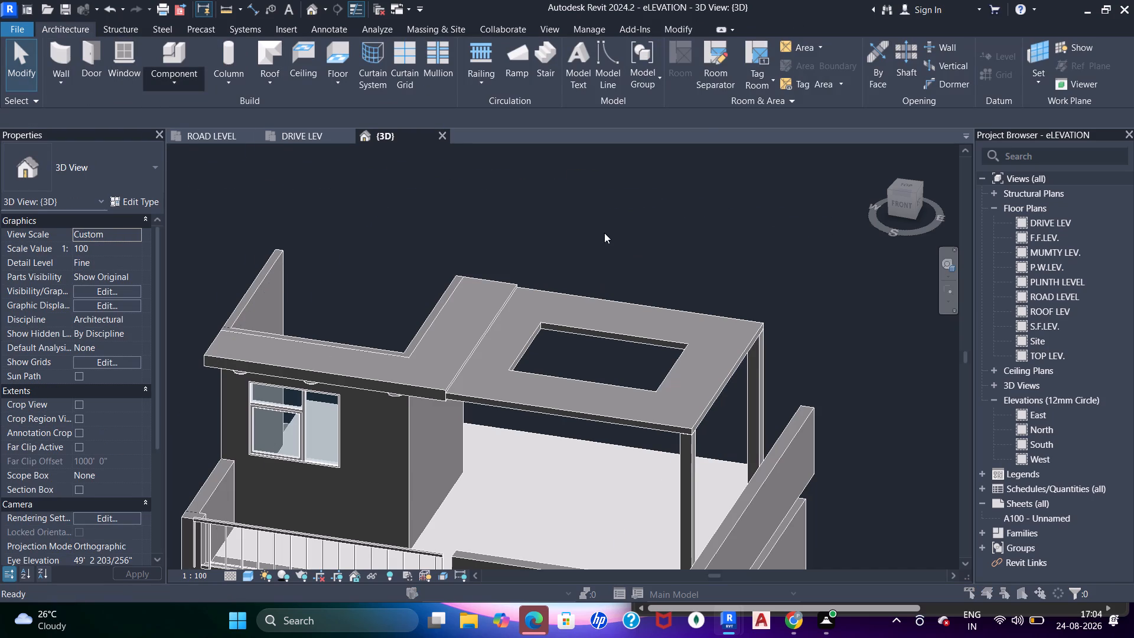
left_click(574, 469)
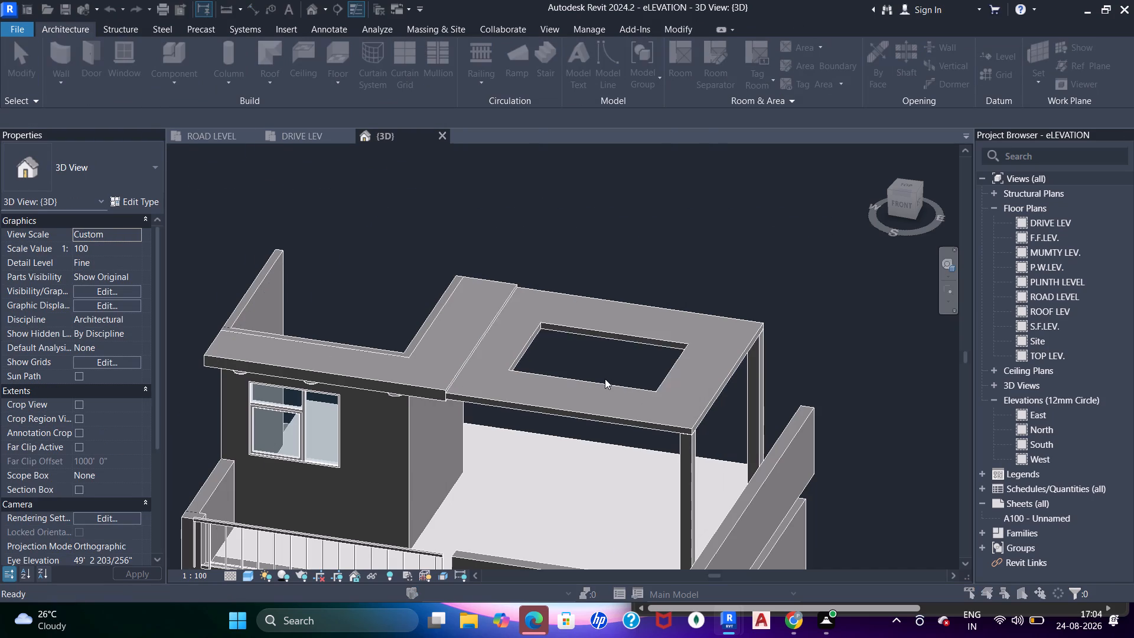
left_click(567, 340)
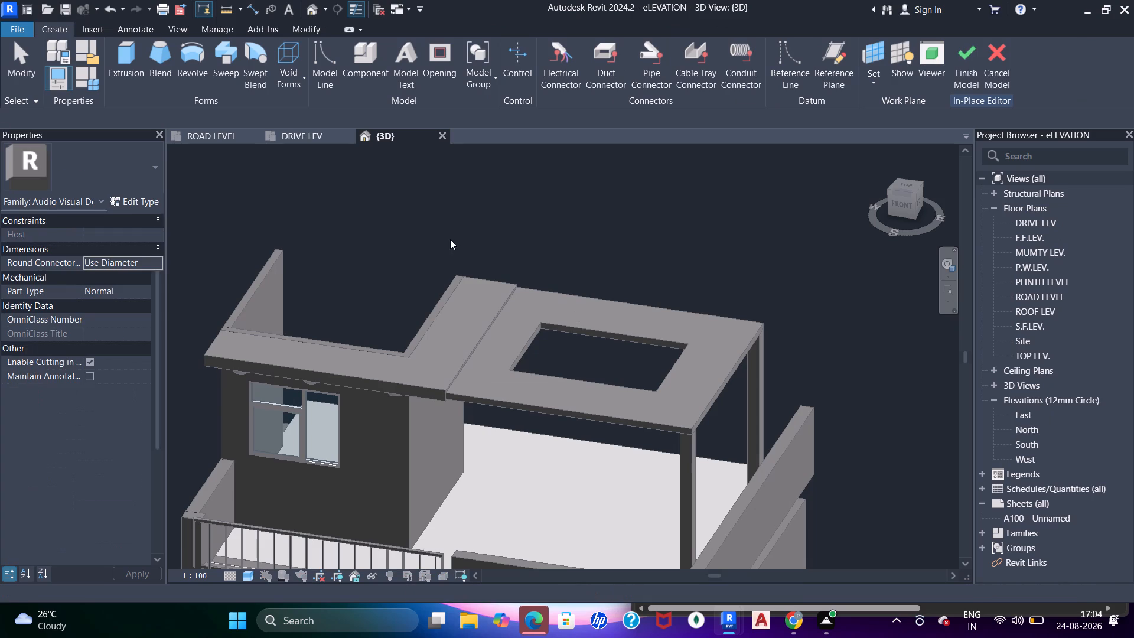
Start an extrusion in the in-place model and set its work plane to the terrace pergola slab's top face.
left_click(129, 56)
middle_click_drag(724, 277, 717, 310, "shift")
scroll(660, 307, "up", 2)
middle_click_drag(659, 307, 660, 284)
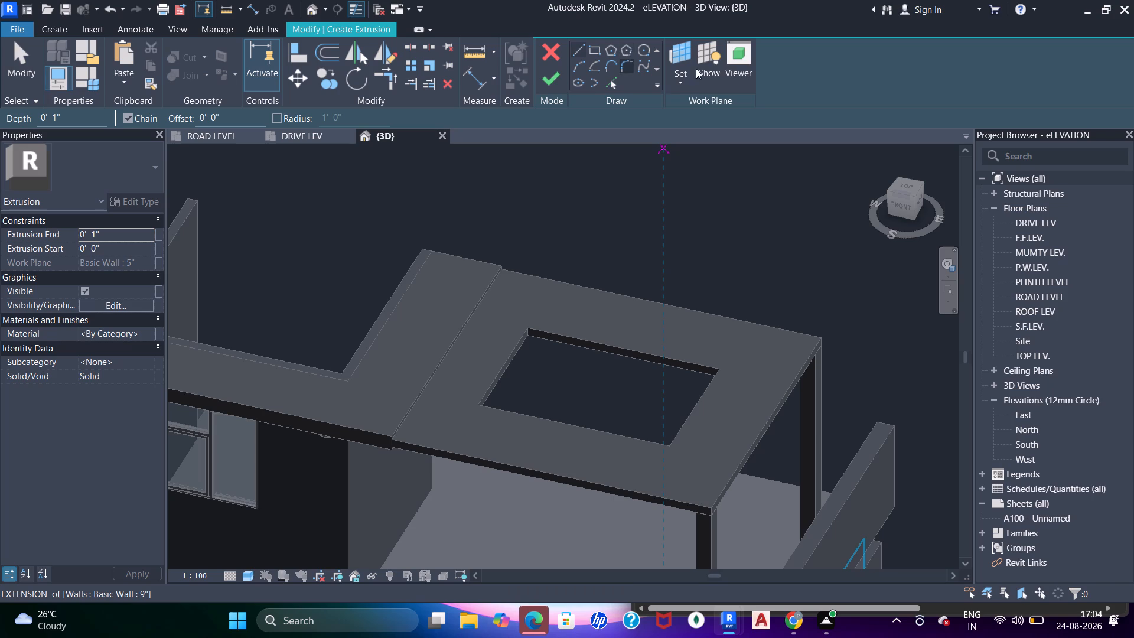
left_click(683, 78)
left_click(701, 138)
left_click(595, 313)
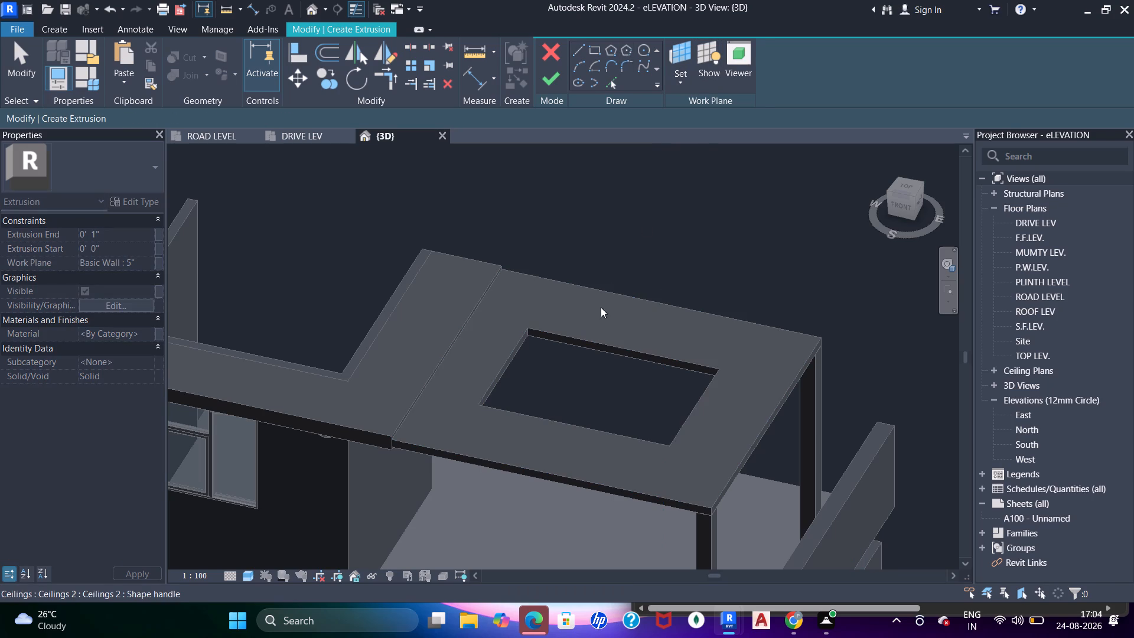
Sketch a narrow rectangle about 5" wide and 3'-6" long from the opening's rear edge to the slab's rear edge.
left_click(597, 48)
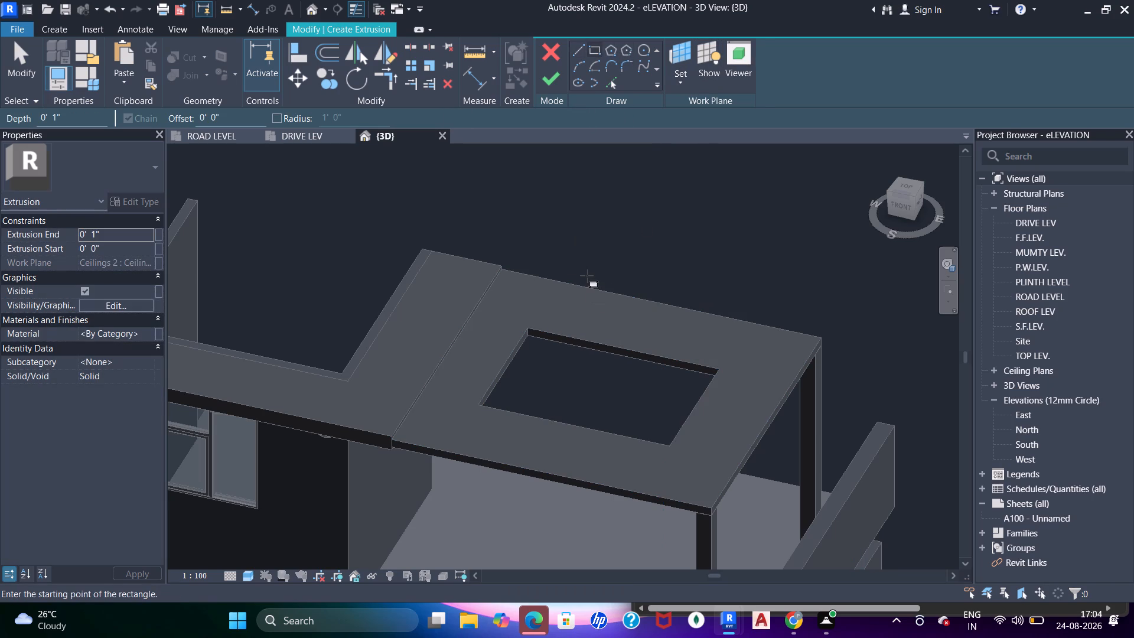
scroll(601, 327, "up", 3)
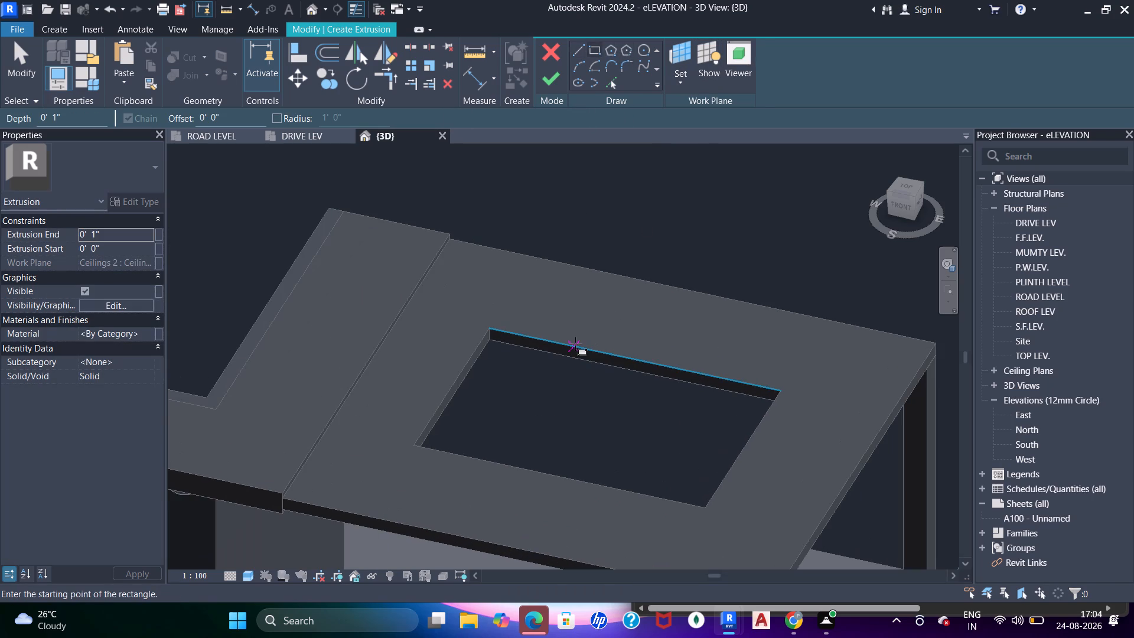
left_click(575, 344)
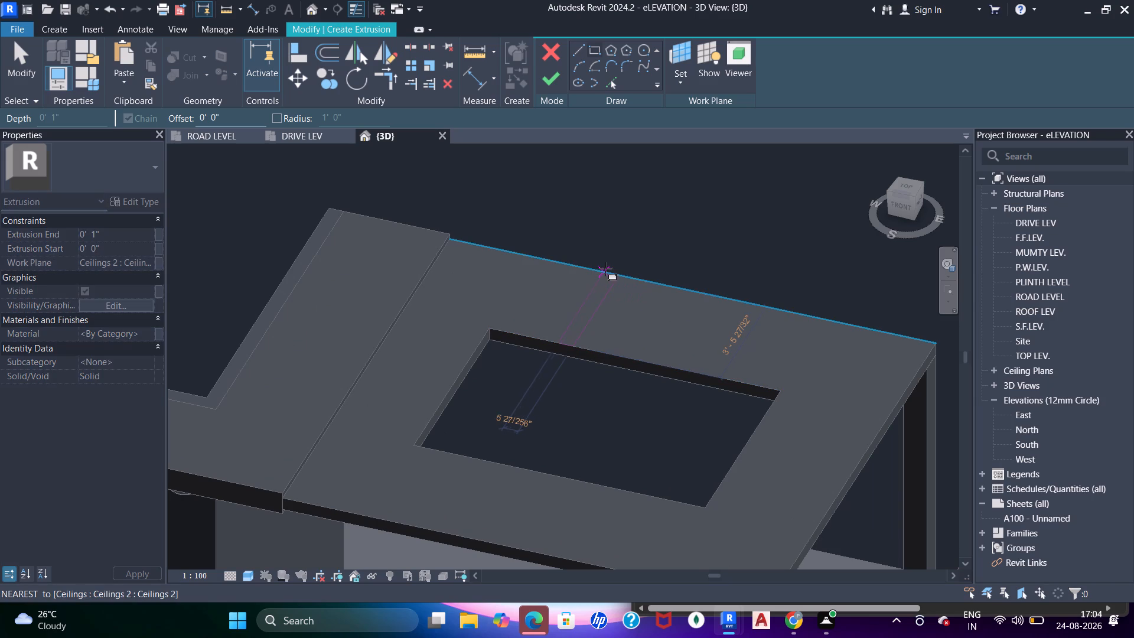
left_click(605, 269)
key("Escape")
key("Escape")
Copy the narrow rectangle twice eastward along the rear slab band, spacing the copies about 1'-6" apart.
middle_click_drag(588, 348, 645, 284, "shift")
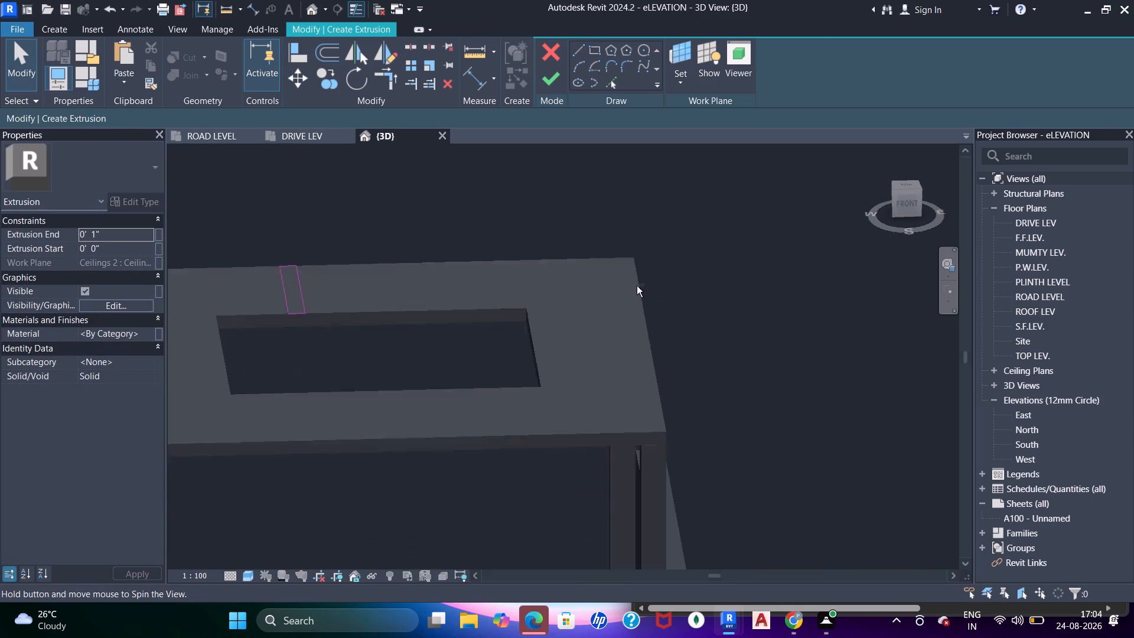
scroll(563, 282, "down", 2)
middle_click_drag(475, 307, 543, 318)
middle_click_drag(519, 314, 503, 362, "shift")
key("Escape")
scroll(497, 321, "up", 2)
key("Escape")
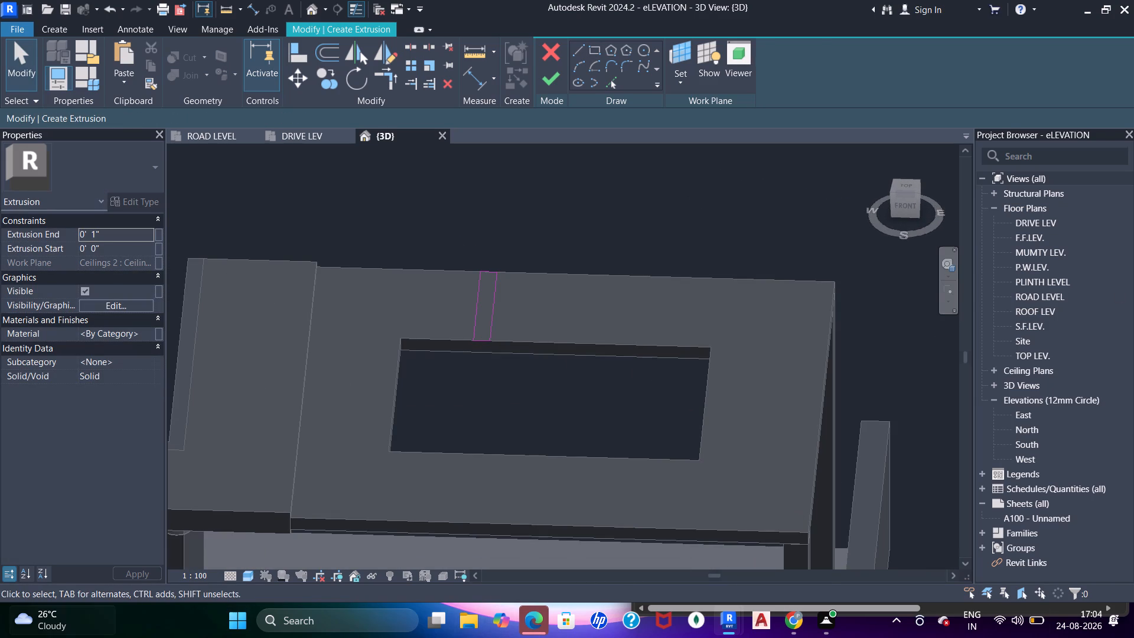
middle_click_drag(526, 289, 537, 311)
scroll(525, 307, "up", 2)
left_click_drag(543, 263, 484, 360)
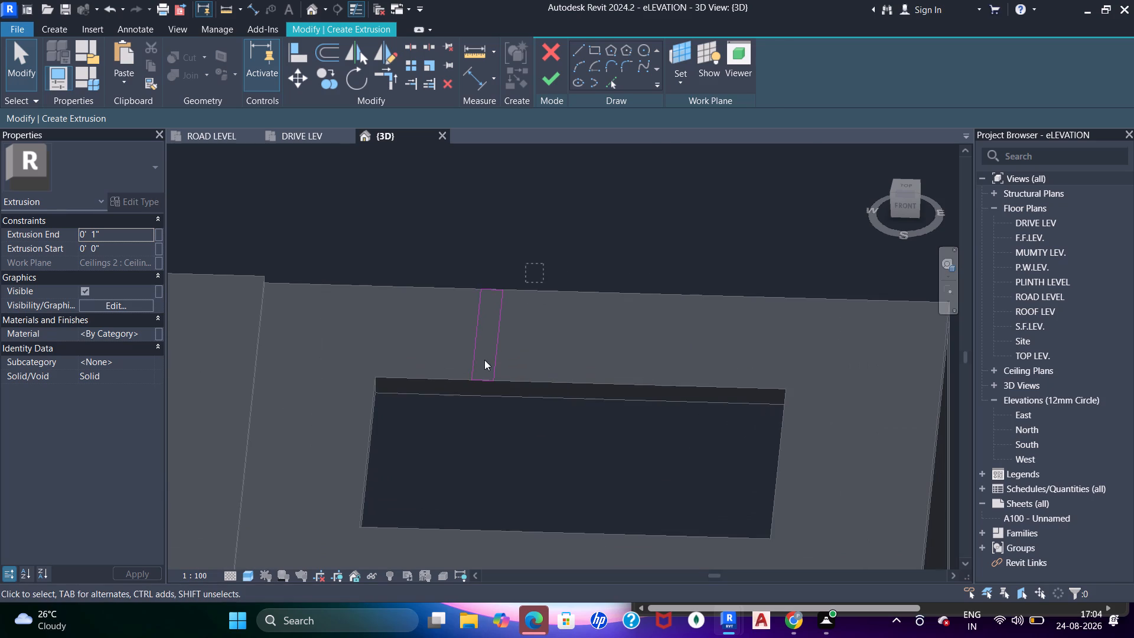
left_click_drag(484, 360, 432, 442)
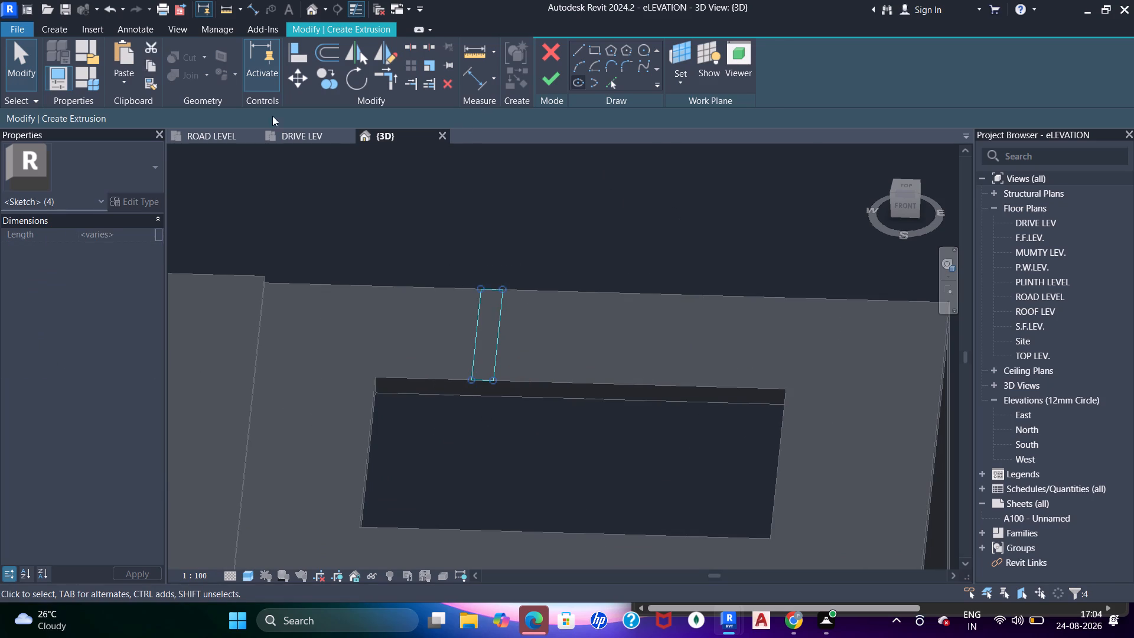
left_click(327, 84)
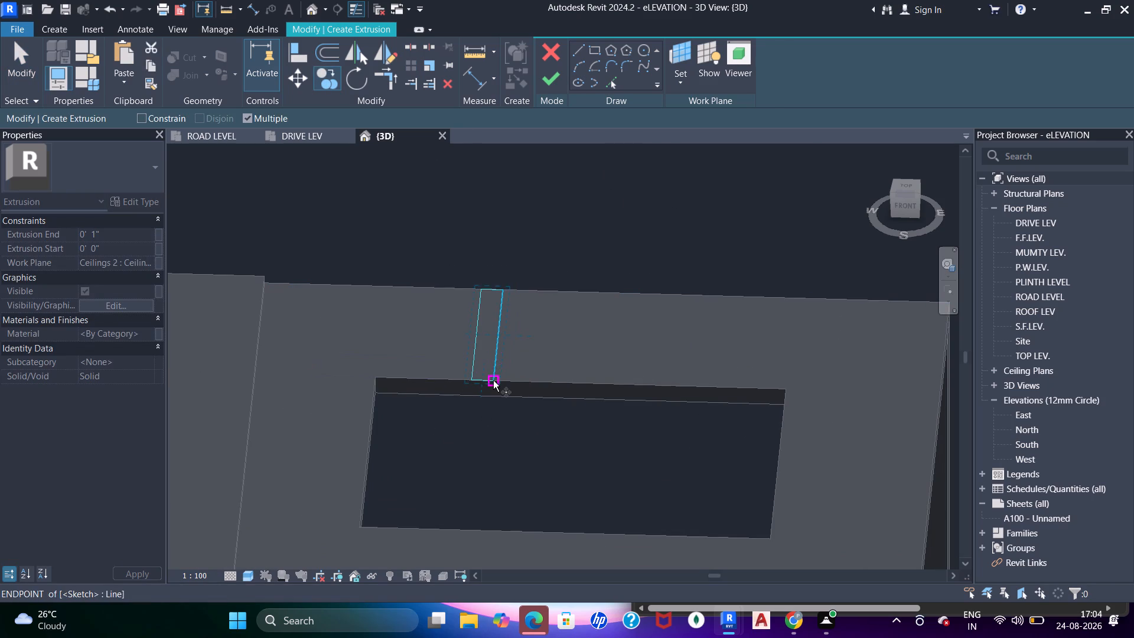
left_click(493, 380)
left_click(566, 379)
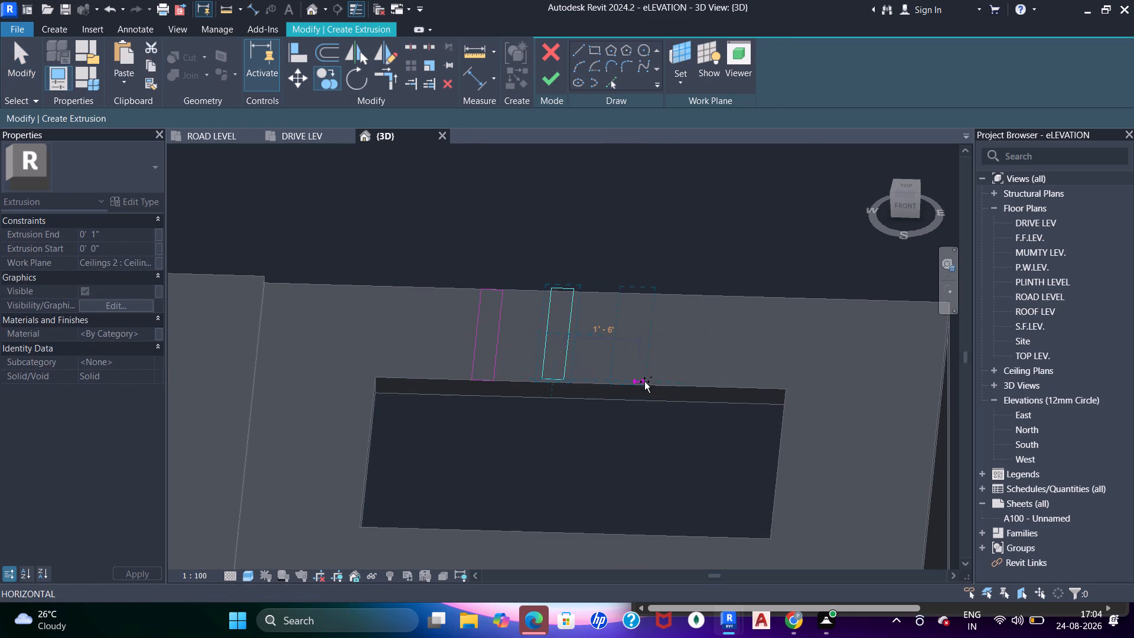
left_click(640, 382)
scroll(581, 345, "down", 4)
key("Escape")
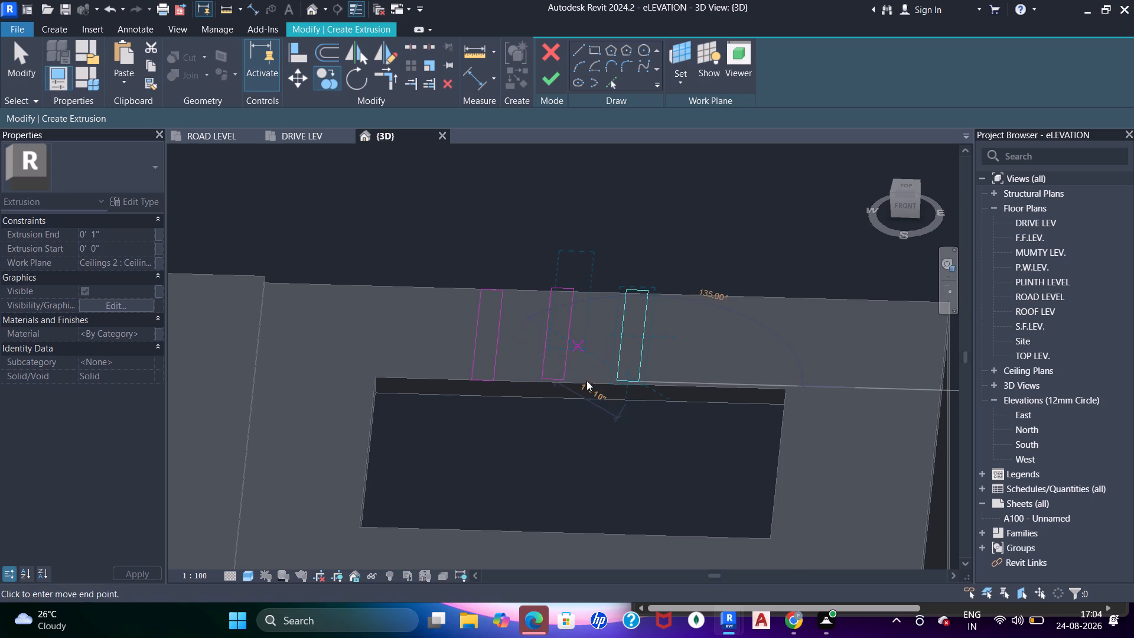
key("Escape")
Copy all three rear rectangles across the opening to the slab's front band.
middle_click_drag(594, 401, 589, 305, "shift")
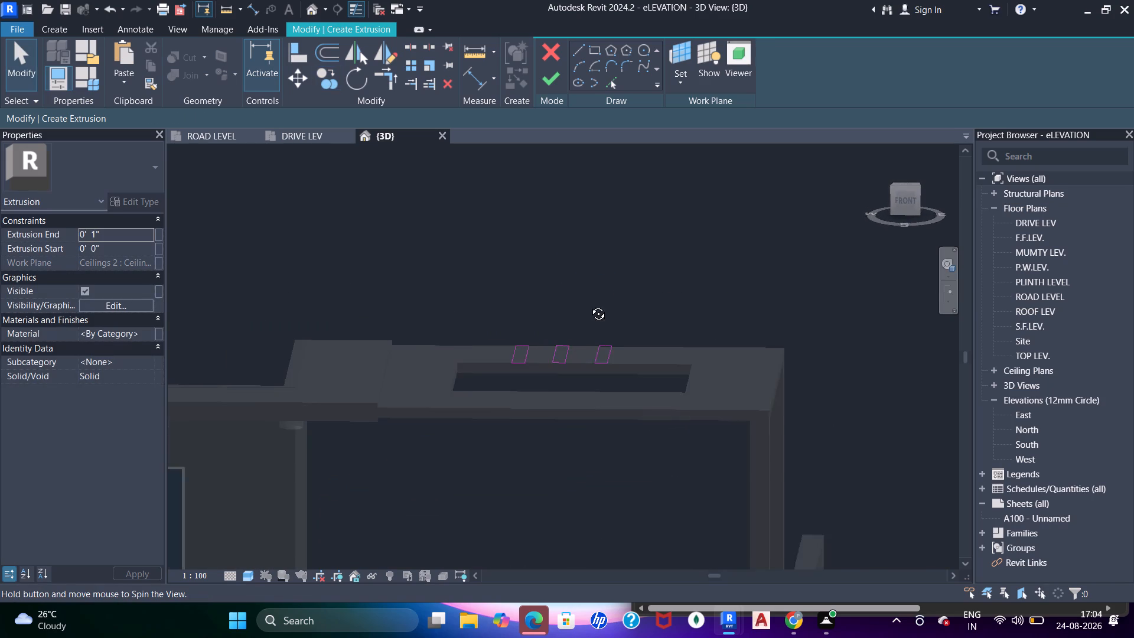
middle_click_drag(589, 305, 600, 300, "shift")
key("Escape")
middle_click_drag(597, 325, 598, 356, "shift")
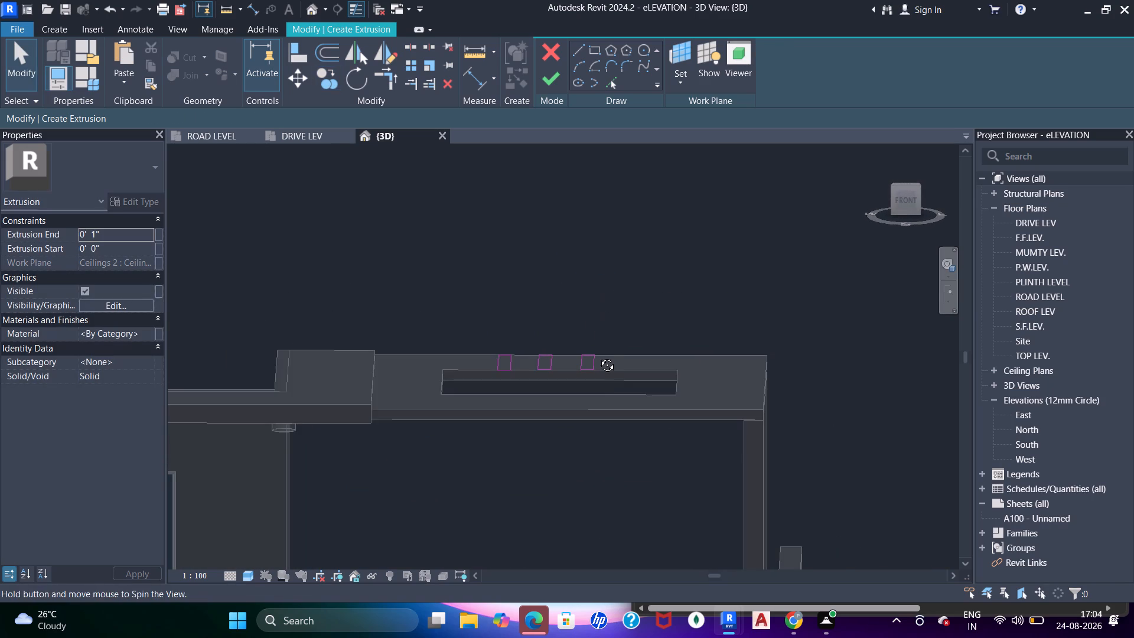
middle_click_drag(598, 356, 593, 394, "shift")
left_click_drag(622, 276, 521, 387)
key("Escape")
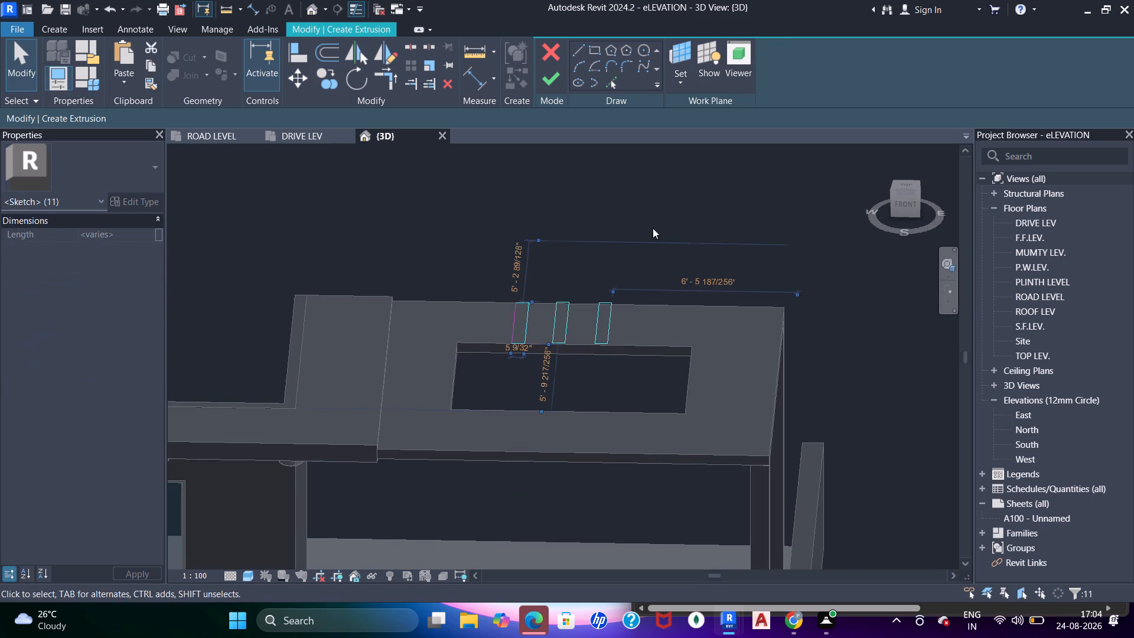
left_click_drag(649, 236, 503, 366)
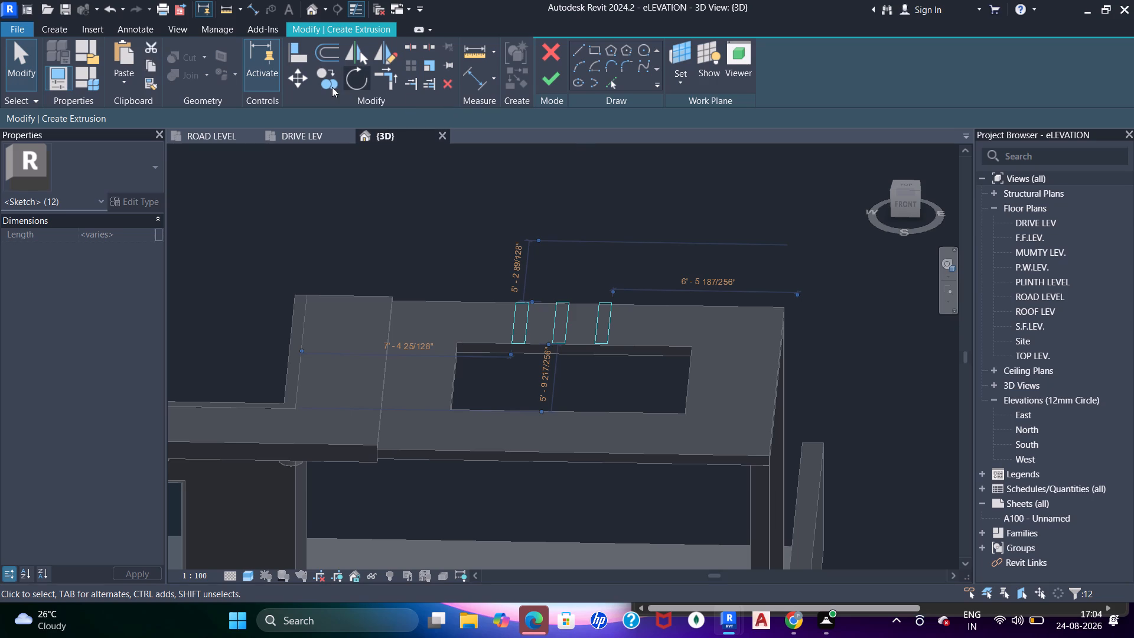
left_click(332, 87)
left_click(608, 340)
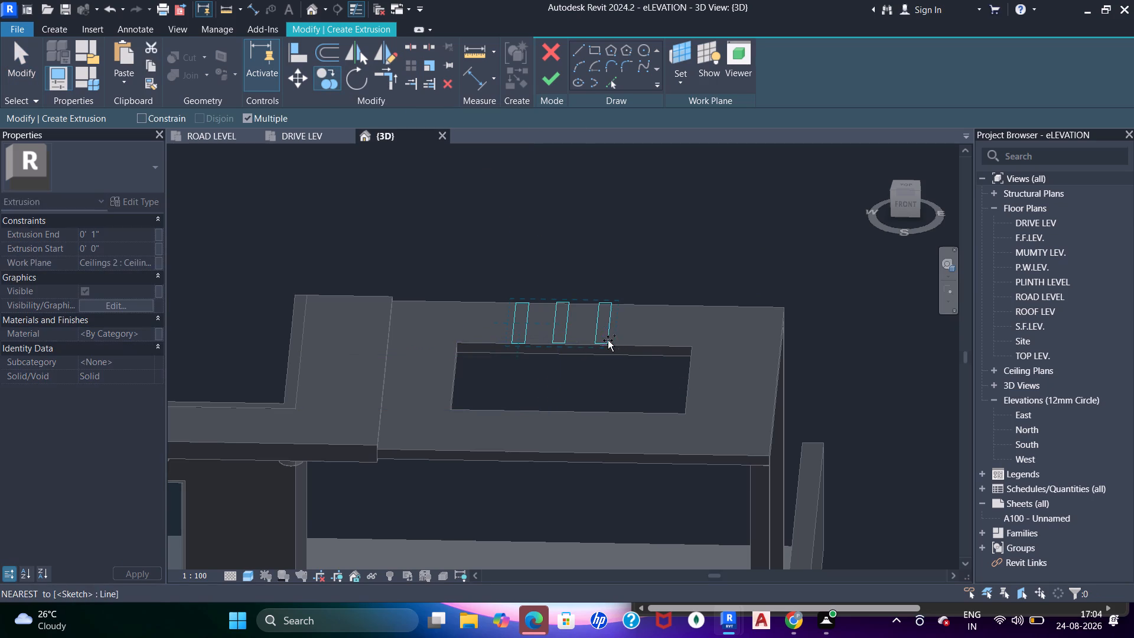
left_click(591, 451)
key("Escape")
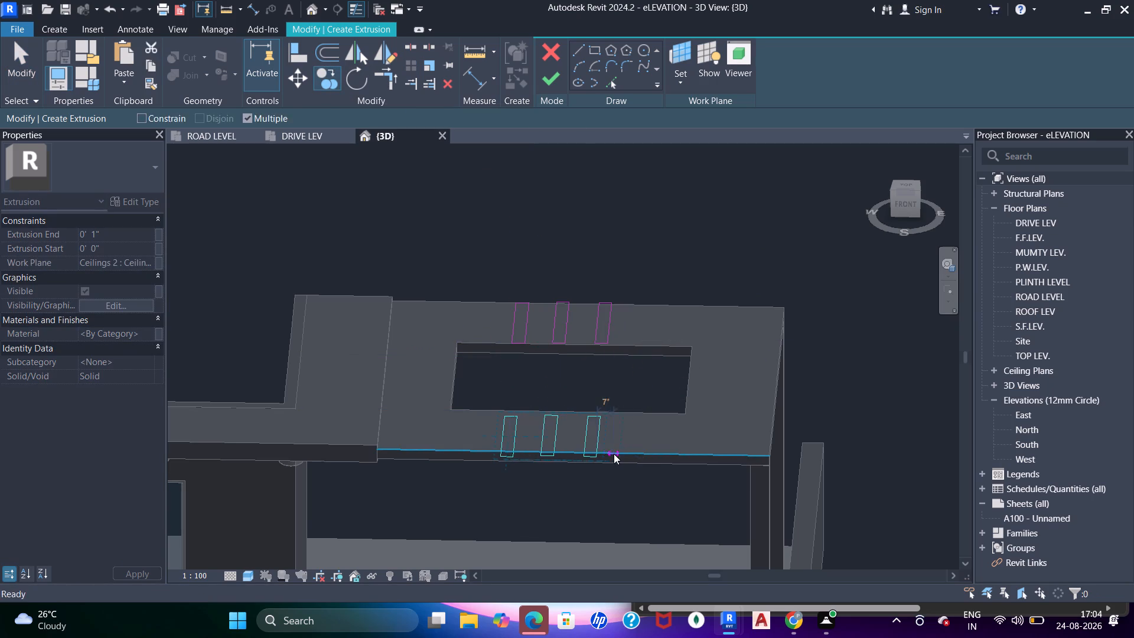
Nudge the three copied front rectangles back toward the opening to fit them within the slab's front band.
middle_click_drag(609, 447, 581, 582, "shift")
scroll(615, 450, "up", 2)
key("Escape")
left_click_drag(654, 344, 423, 490)
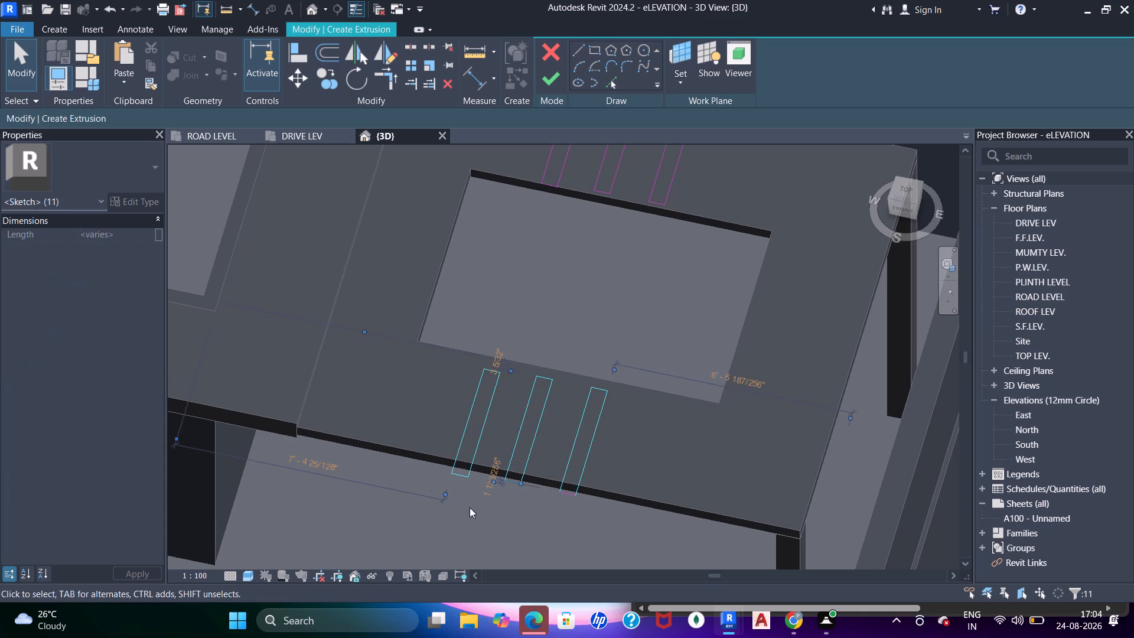
key("Escape")
left_click_drag(657, 325, 368, 517)
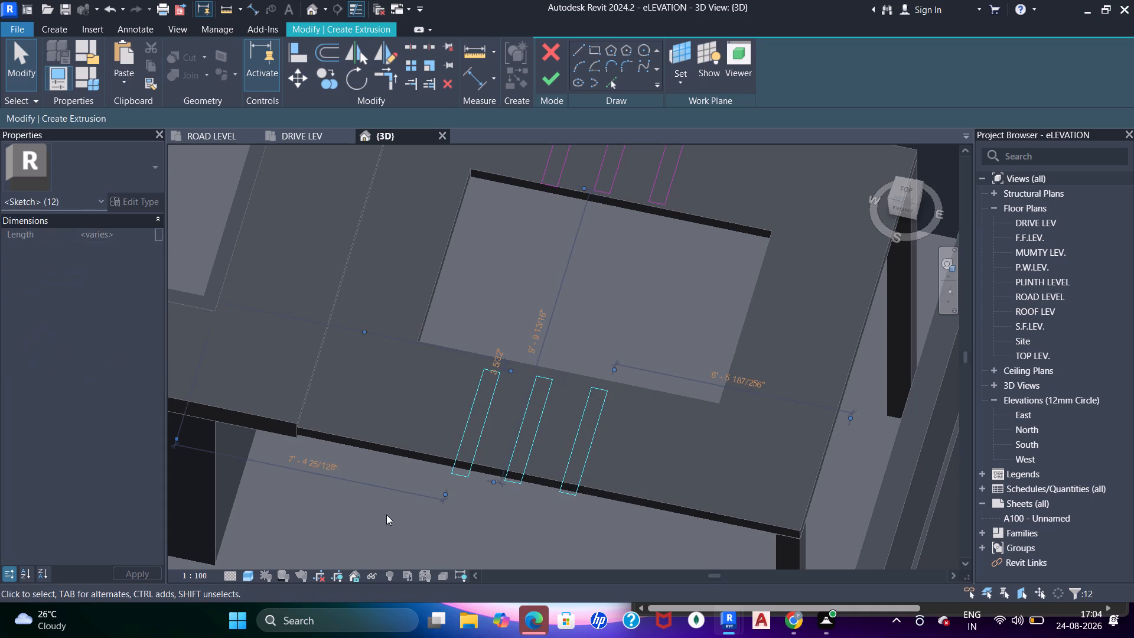
key("Up")
key("Up")
key("Up")
key("Up")
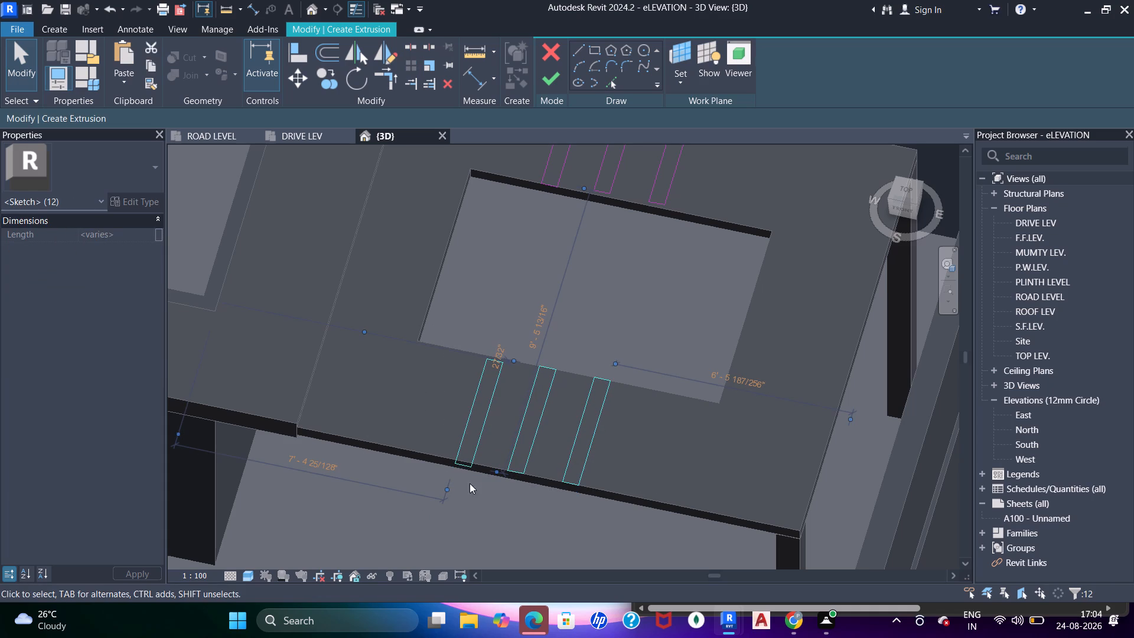
key("Up")
key("Down")
key("Escape")
key("Escape")
Align the outer short edge of the westernmost front rectangle with the slab's front edge.
scroll(467, 477, "up", 2)
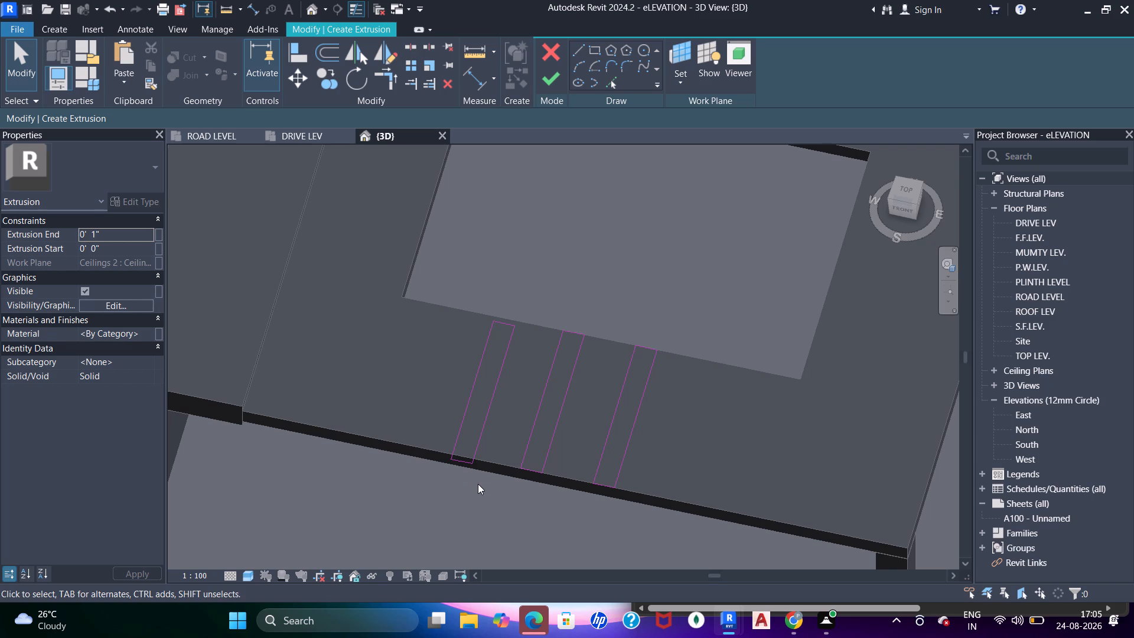
key("a")
key("a")
key("a")
left_click(465, 456)
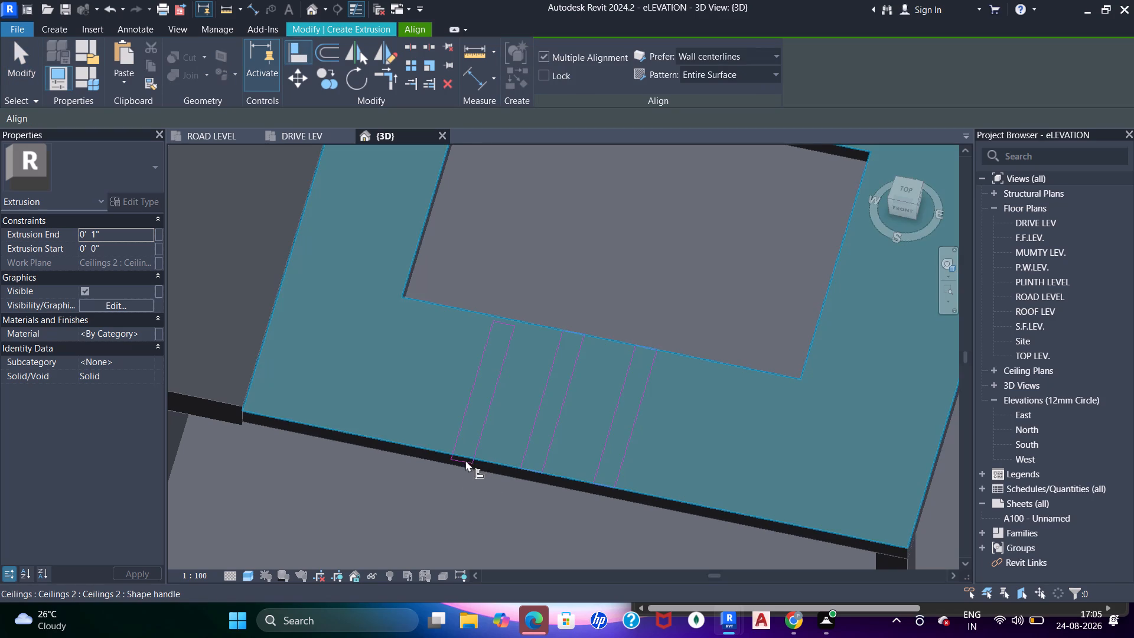
left_click(465, 464)
key("Escape")
key("Escape")
scroll(467, 470, "up", 5)
key("a")
key("a")
key("a")
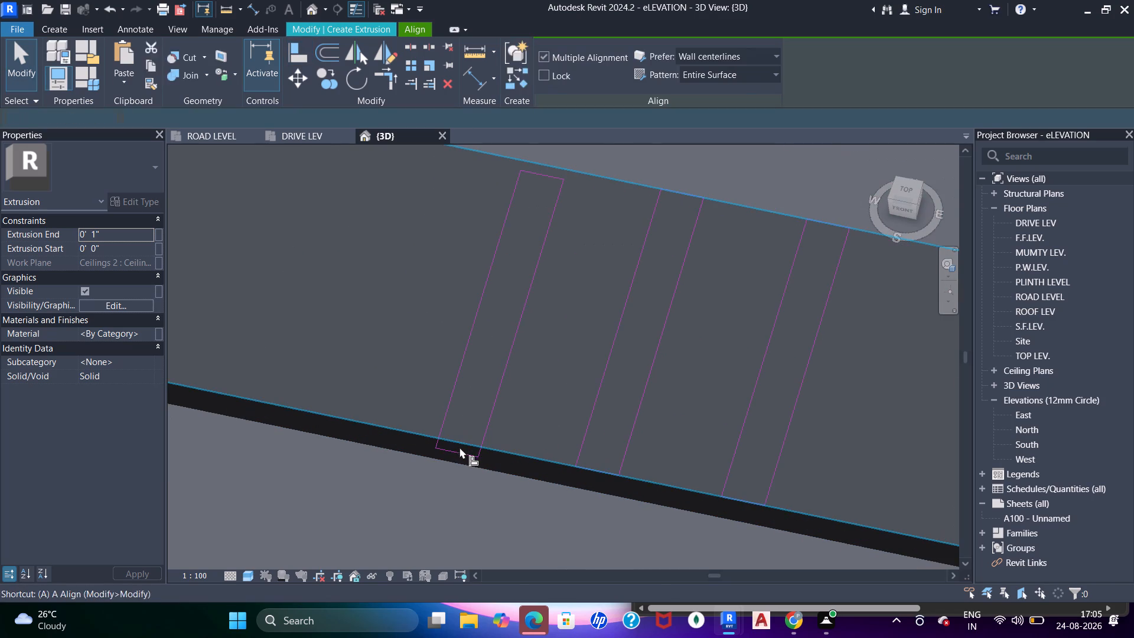
left_click(461, 445)
key("Escape")
key("a")
key("a")
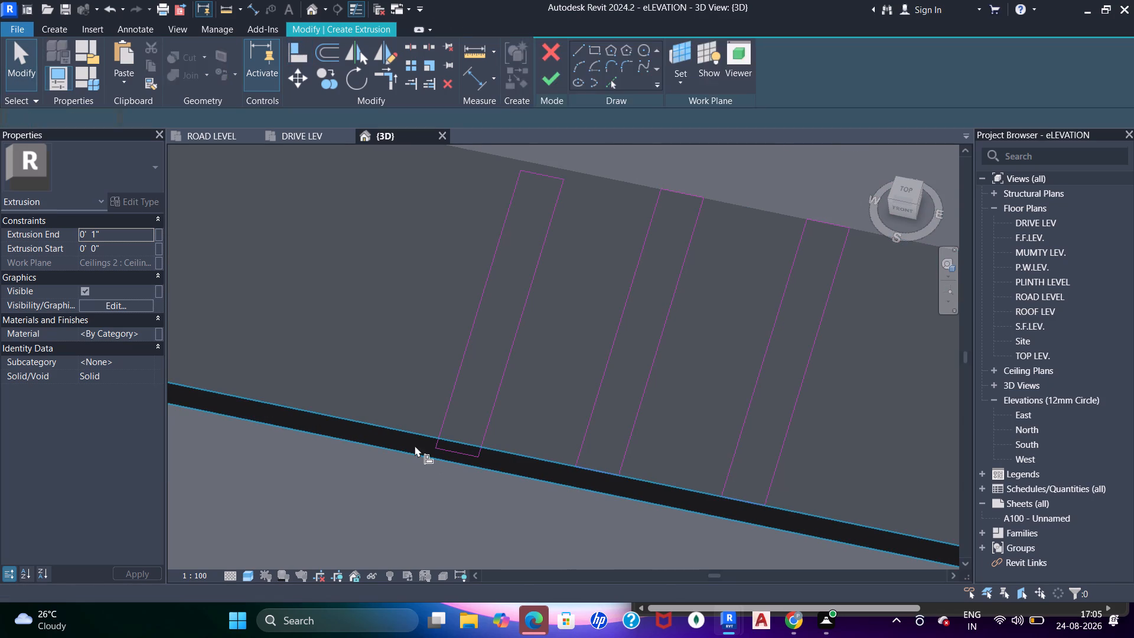
left_click(413, 445)
left_click(463, 450)
scroll(457, 455, "down", 3)
middle_click_drag(481, 402, 466, 499)
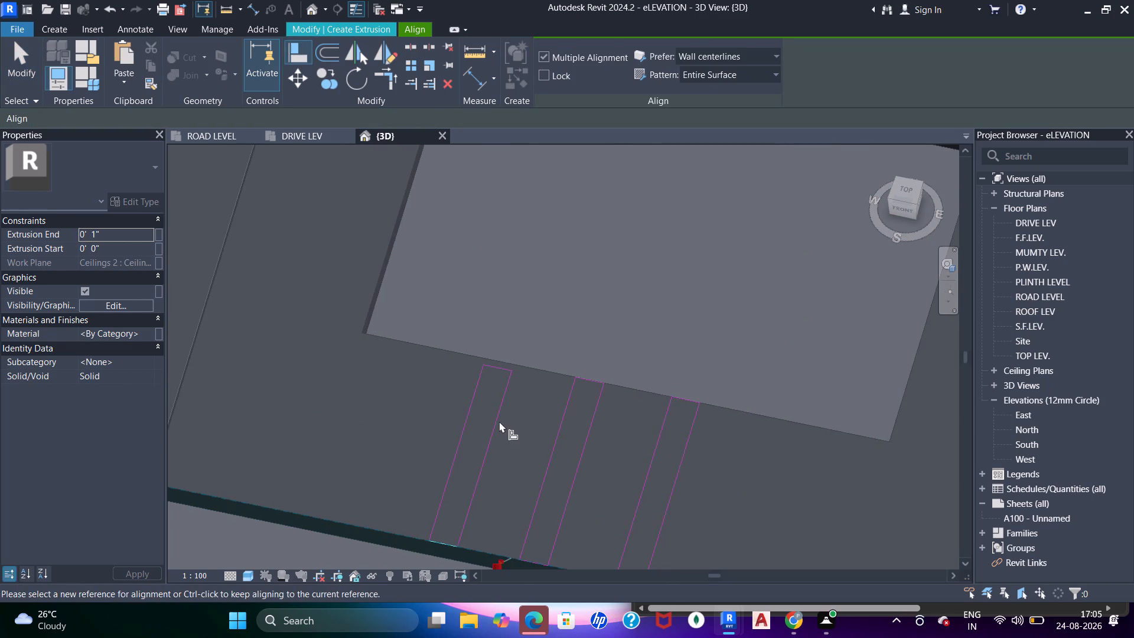
key("Escape")
key("Escape")
Align the inner short edge of the westernmost front rectangle with the opening's front edge.
left_click(496, 365)
scroll(507, 365, "up", 3)
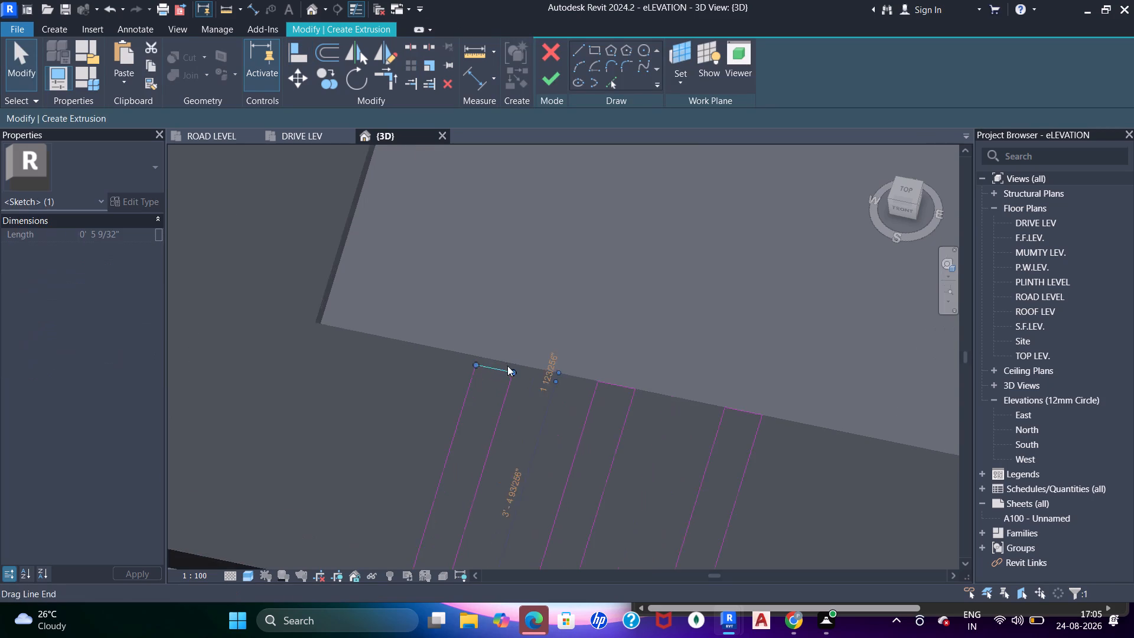
key("Escape")
key("a")
key("a")
key("a")
left_click(644, 390)
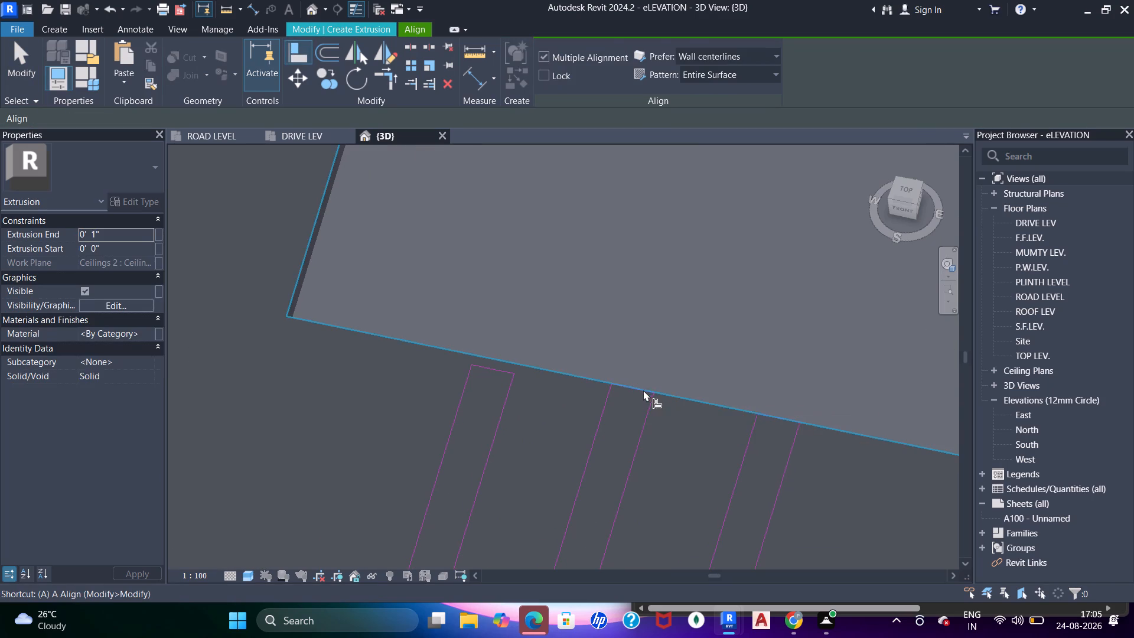
key("Escape")
key("a")
key("a")
scroll(631, 391, "up", 6)
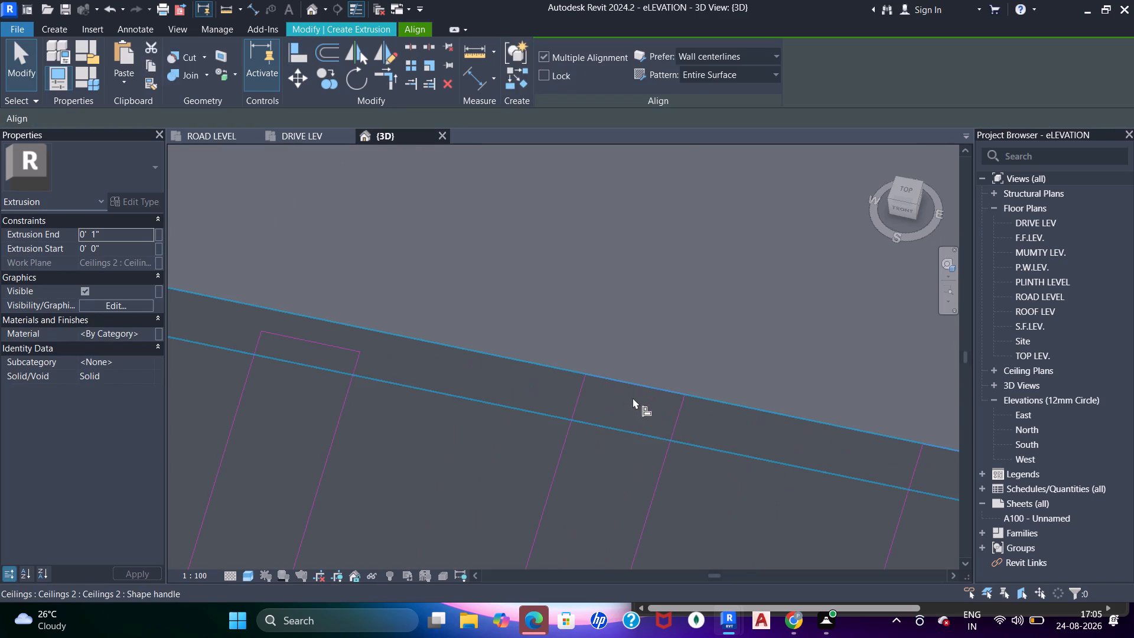
left_click(628, 382)
key("Escape")
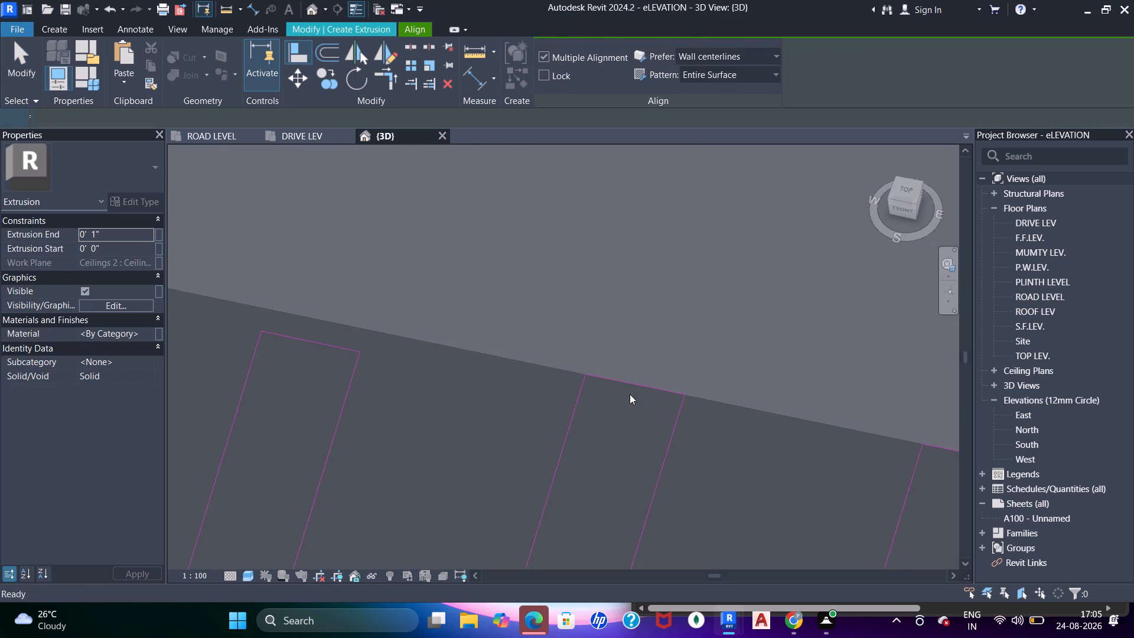
key("a")
key("a")
left_click(626, 383)
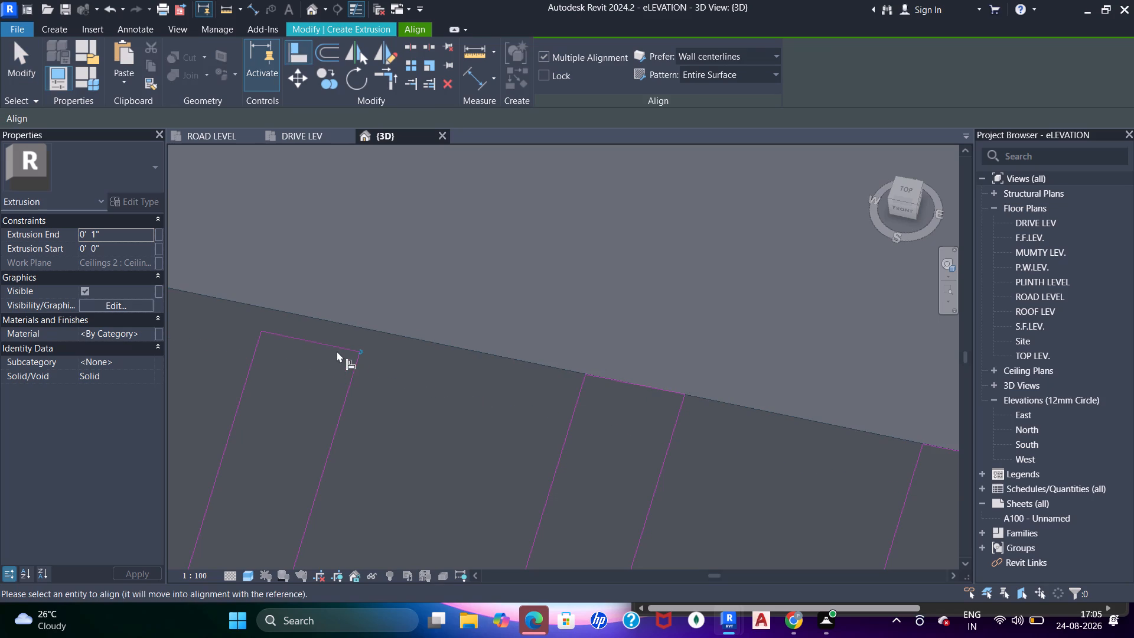
left_click(337, 351)
scroll(411, 351, "down", 17)
key("Escape")
key("Escape")
Align the inner short edge of the middle copied rectangle with the adjacent edge of the slab opening.
middle_click_drag(517, 281, 517, 353)
scroll(500, 311, "up", 5)
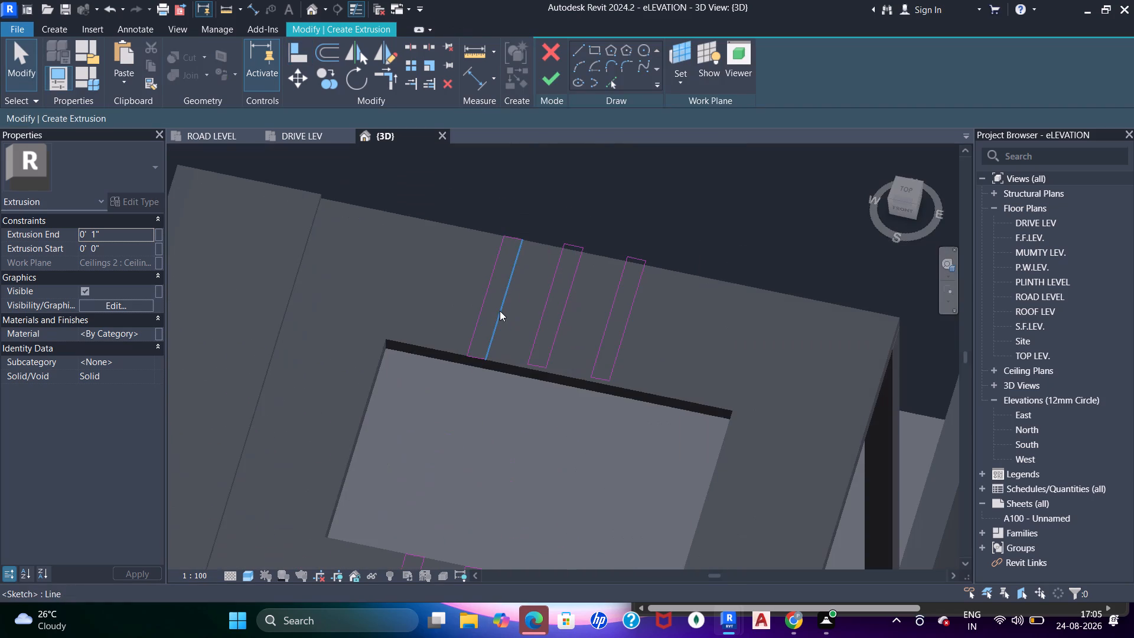
middle_click_drag(595, 343, 605, 396, "shift")
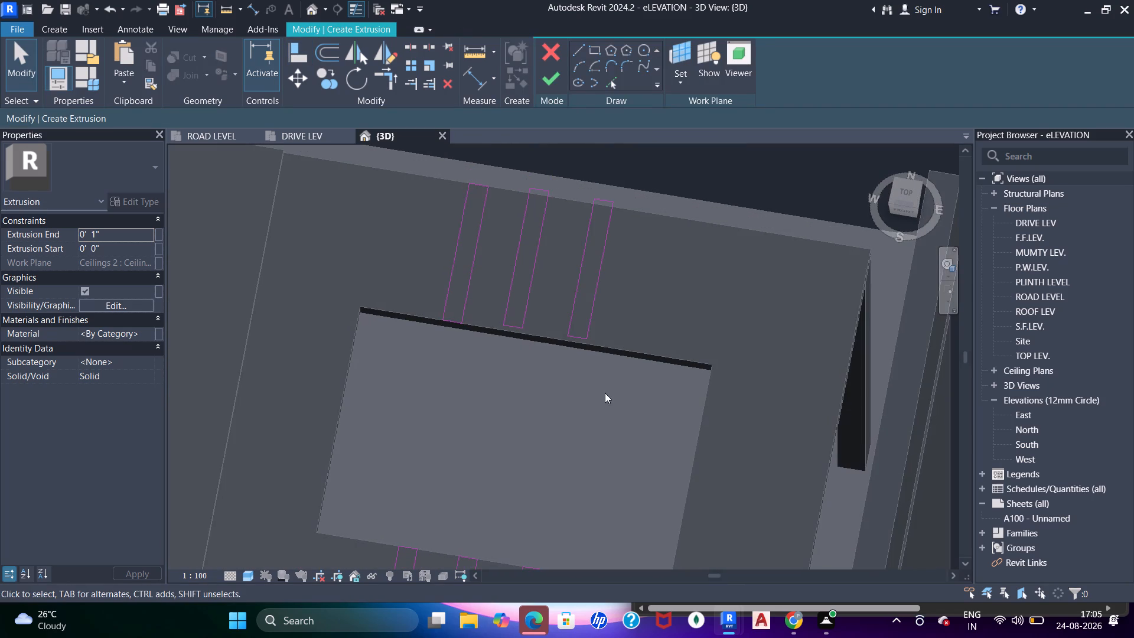
middle_click_drag(612, 290, 661, 336)
scroll(623, 341, "up", 2)
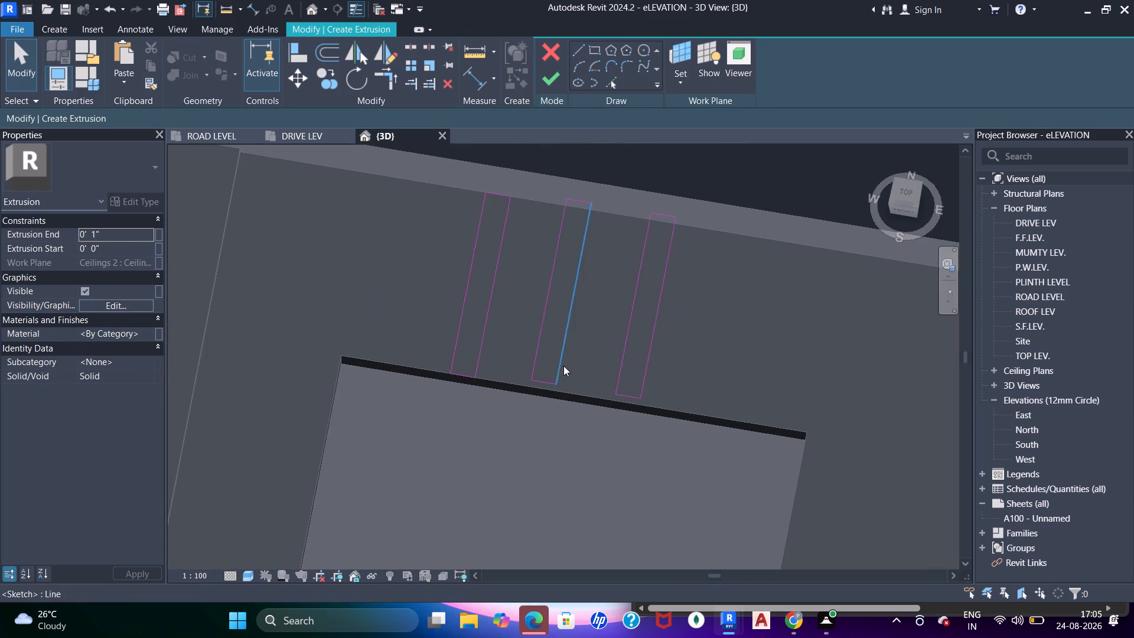
key("a")
key("a")
key("a")
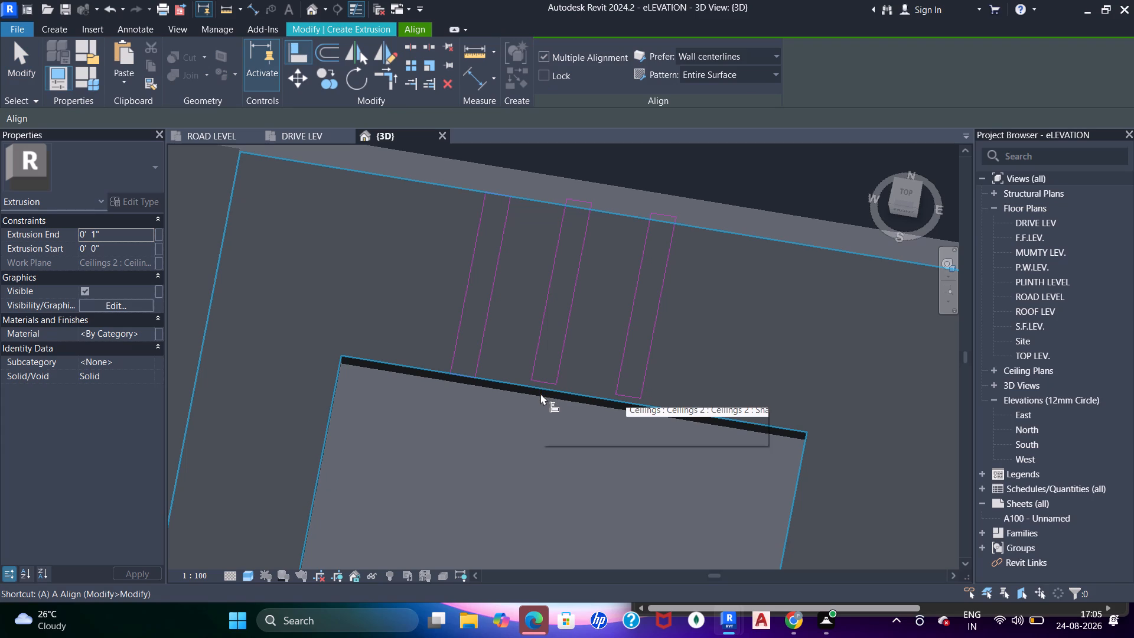
scroll(540, 393, "up", 3)
key("Tab")
key("Tab")
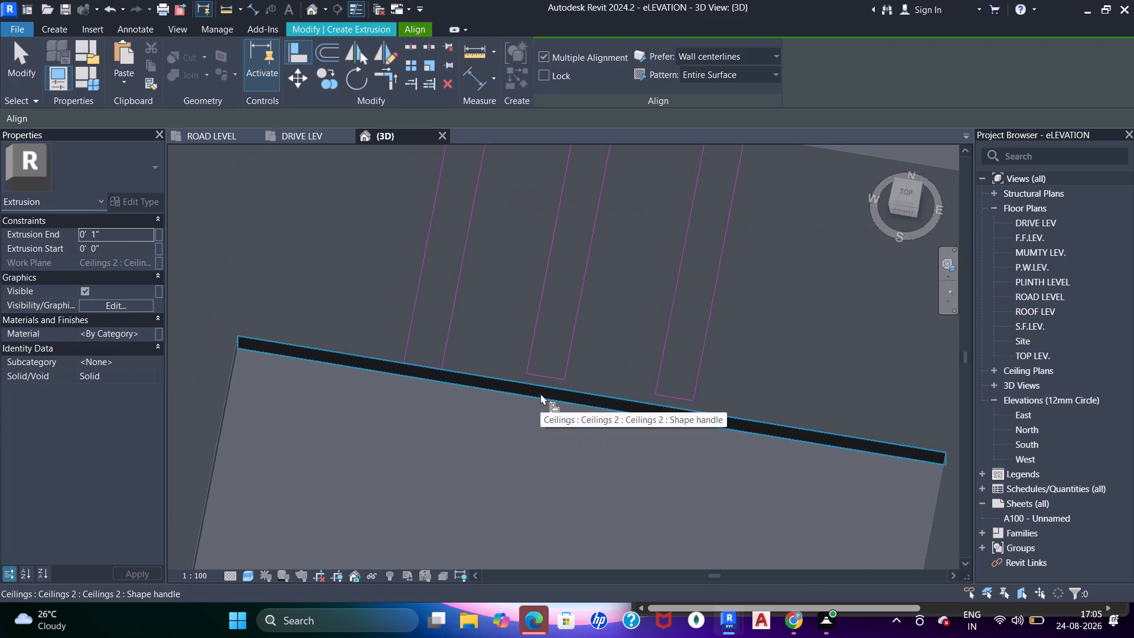
left_click(540, 393)
left_click(546, 374)
middle_click_drag(549, 421, 512, 471)
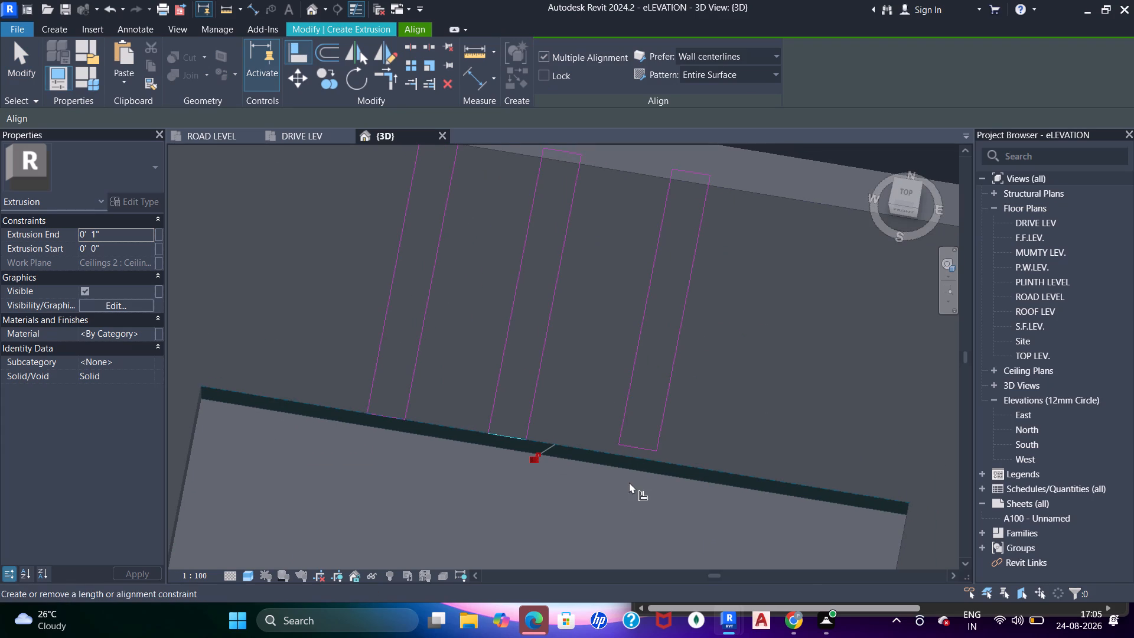
Align the inner short edge of the easternmost copied rectangle with the same edge of the slab opening.
left_click(625, 492)
left_click(636, 466)
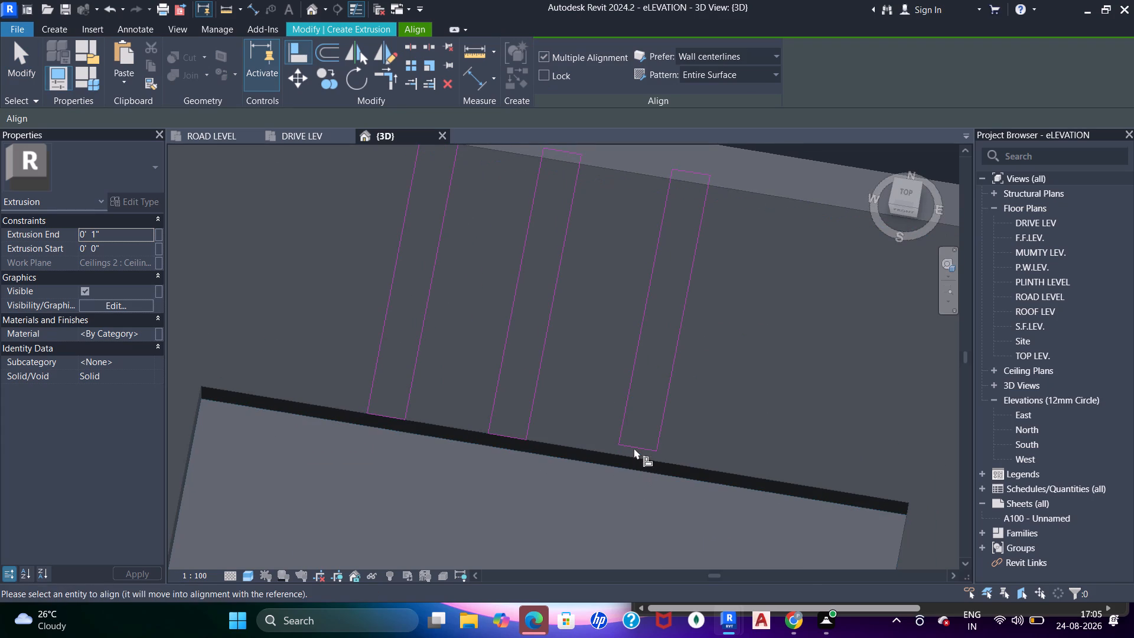
left_click(634, 448)
middle_click_drag(636, 467, 616, 442)
left_click(623, 439)
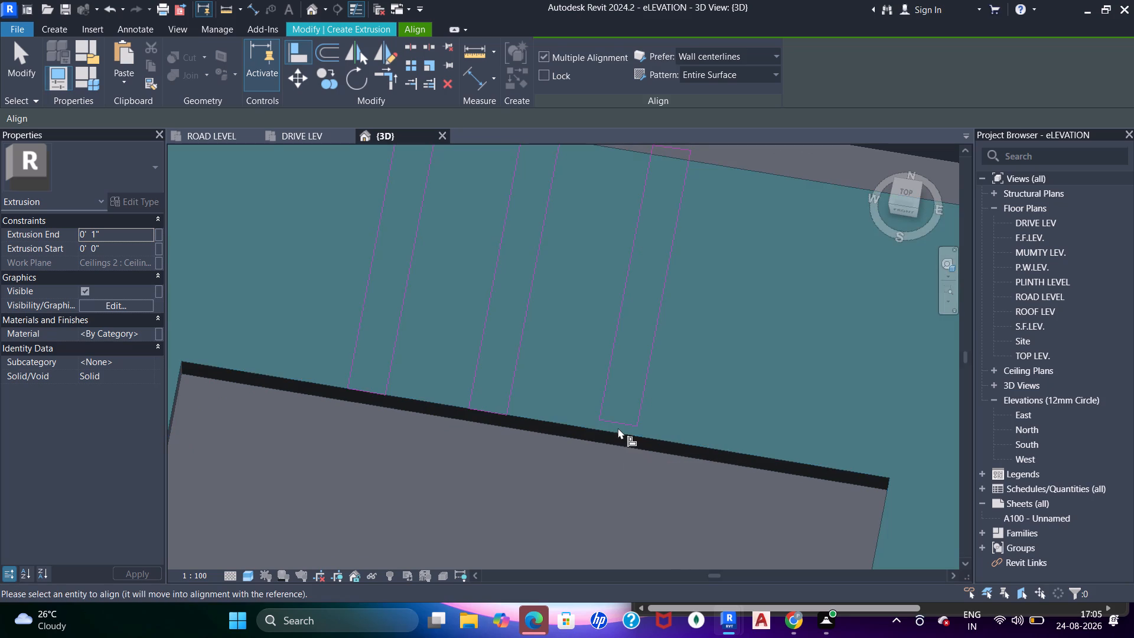
key("Escape")
key("a")
key("a")
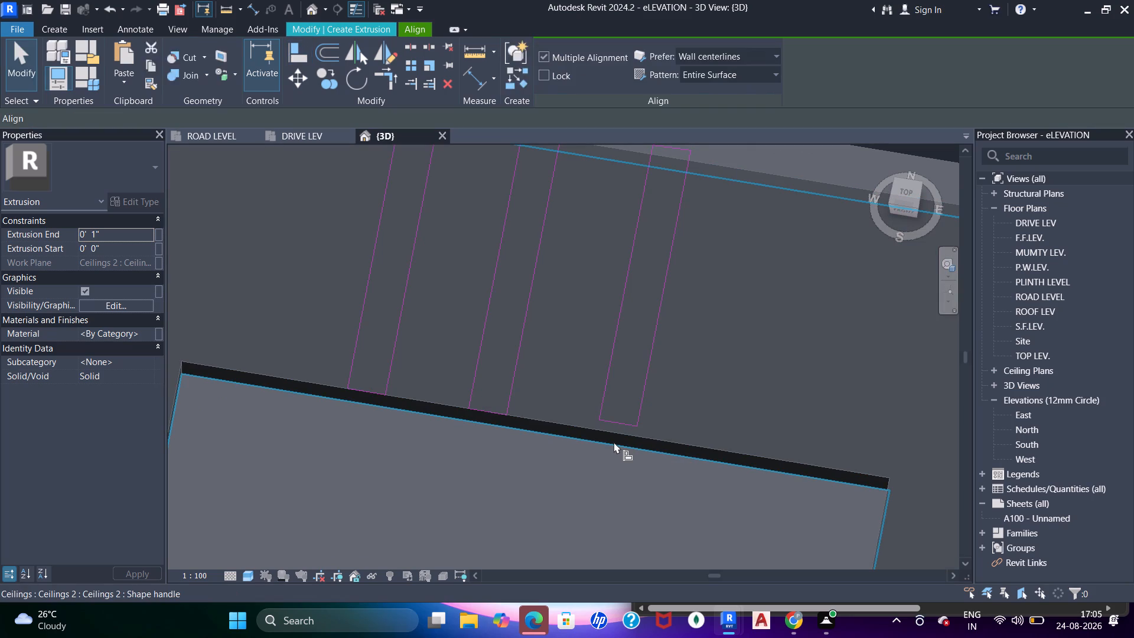
key("Tab")
left_click(614, 442)
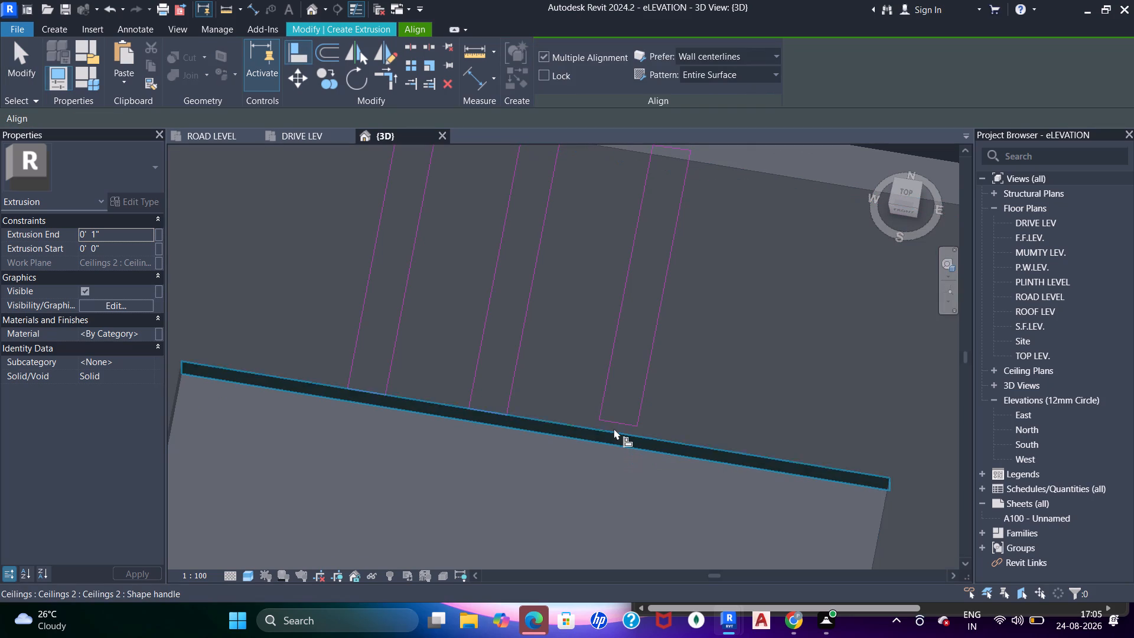
left_click(615, 425)
middle_click_drag(627, 360, 618, 450)
key("Escape")
key("Escape")
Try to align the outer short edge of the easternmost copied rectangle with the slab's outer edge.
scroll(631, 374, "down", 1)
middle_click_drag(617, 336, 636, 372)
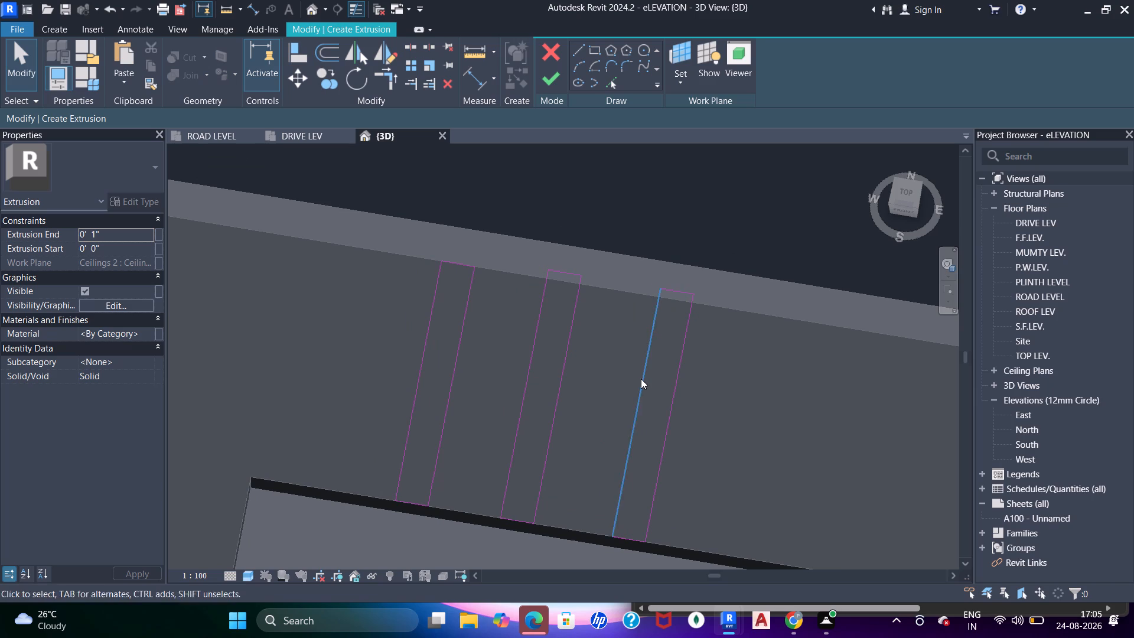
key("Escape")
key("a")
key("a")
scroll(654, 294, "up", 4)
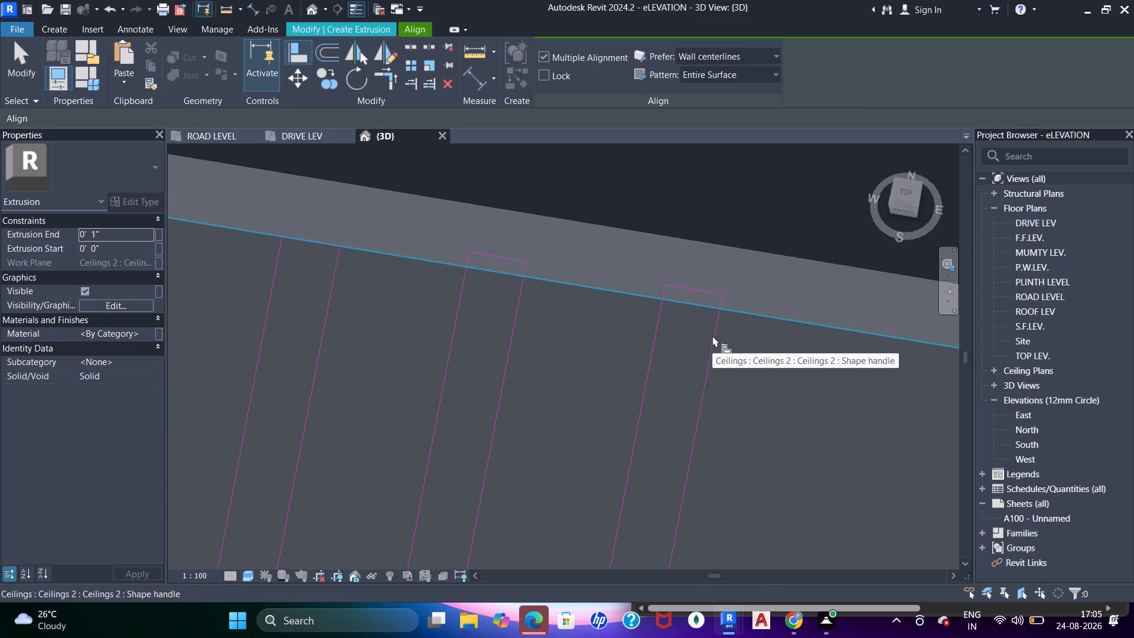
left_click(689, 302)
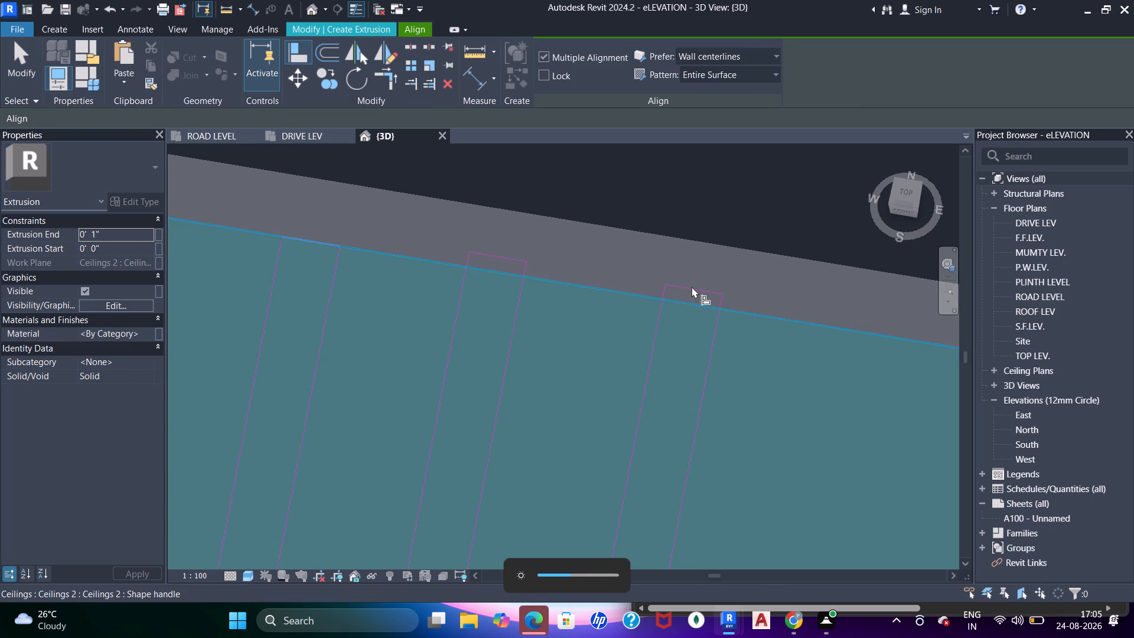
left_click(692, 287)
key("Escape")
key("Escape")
Align the outer short edge of the middle copied rectangle with the slab's outer edge.
middle_click_drag(460, 307, 511, 337)
key("a")
key("a")
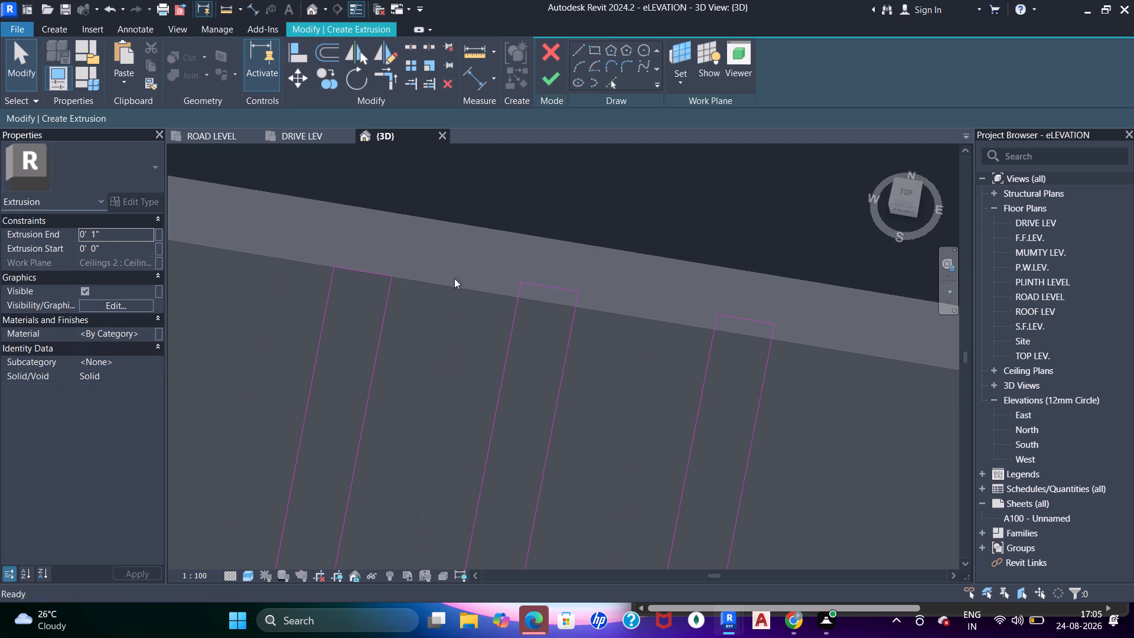
key("a")
left_click(386, 271)
left_click(545, 284)
key("Escape")
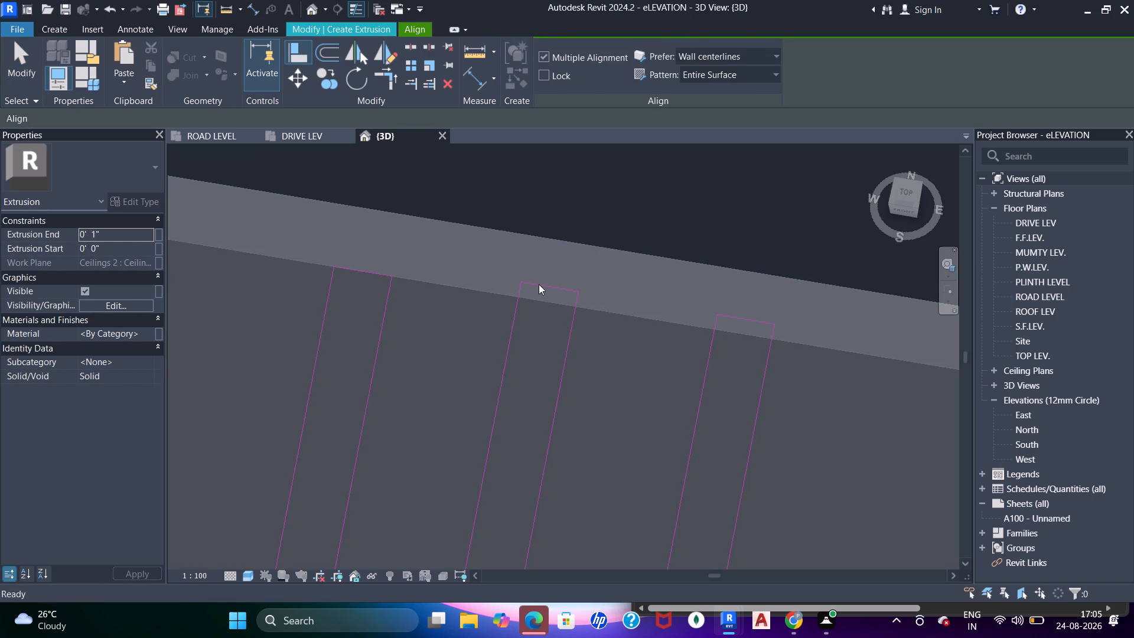
key("a")
key("a")
left_click(451, 289)
left_click(540, 278)
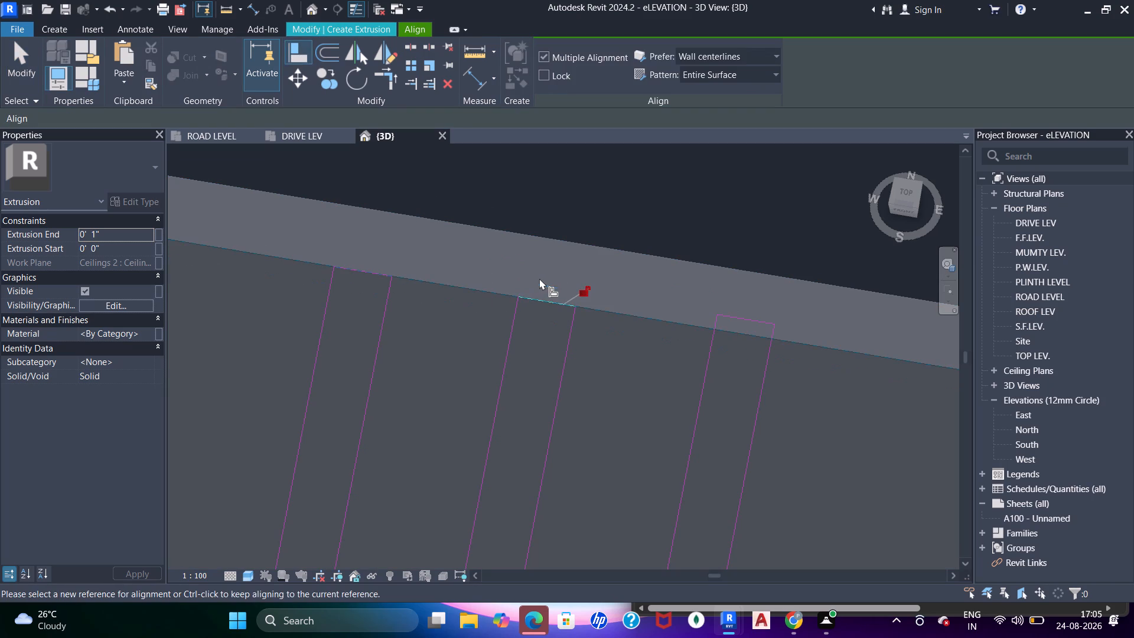
Align the outer short edge of the easternmost copied rectangle with the slab's outer edge.
left_click(582, 204)
left_click(641, 316)
key("Escape")
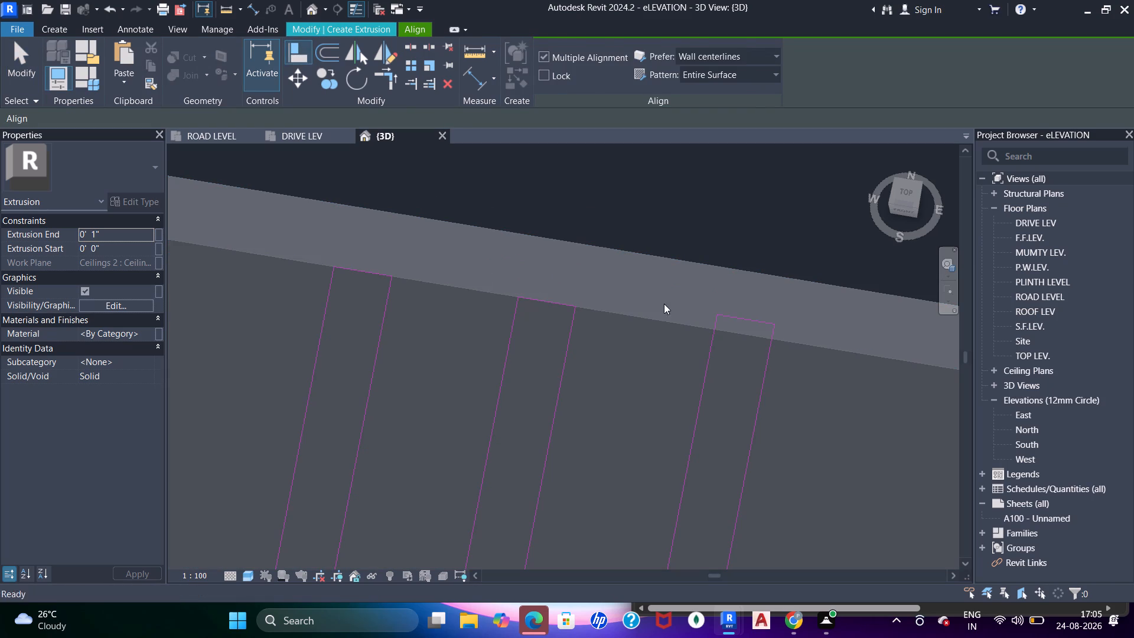
key("a")
key("a")
key("a")
left_click(655, 315)
key("Escape")
key("a")
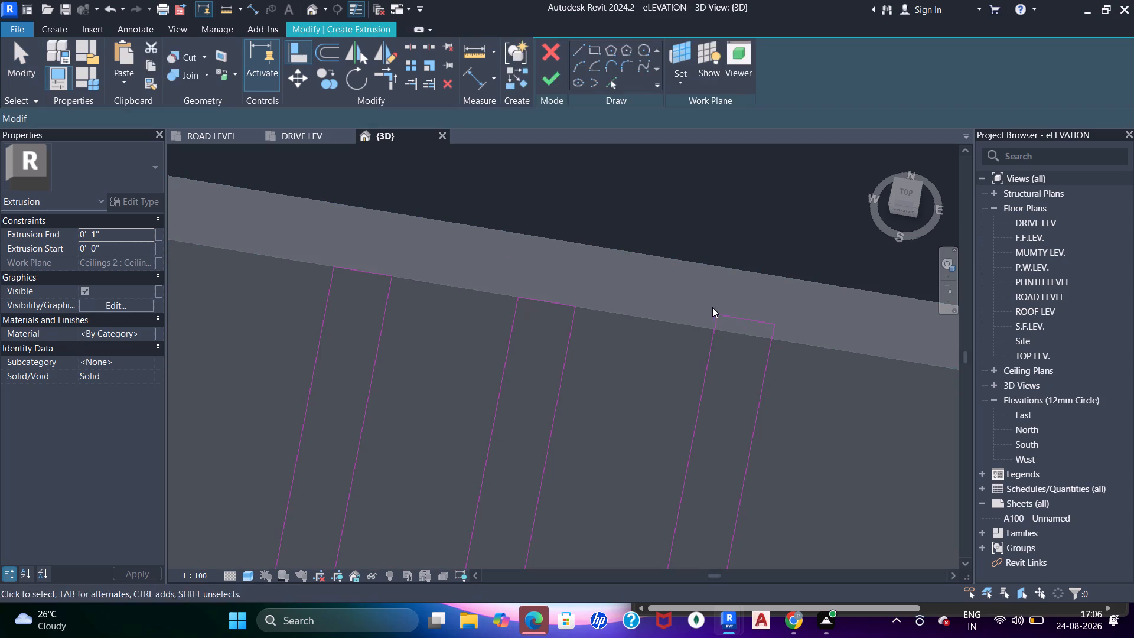
key("a")
left_click_drag(667, 324, 674, 323)
left_click(732, 315)
scroll(681, 261, "down", 11)
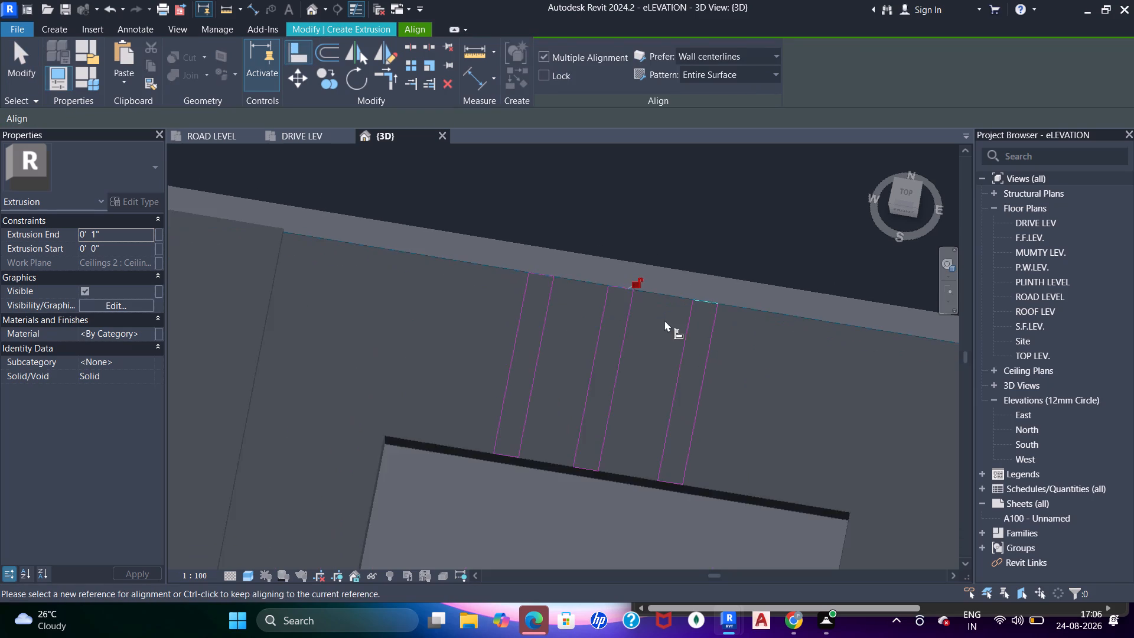
middle_click_drag(656, 360, 634, 320)
key("Escape")
scroll(634, 320, "up", 1)
key("Escape")
key("Escape")
key("Escape")
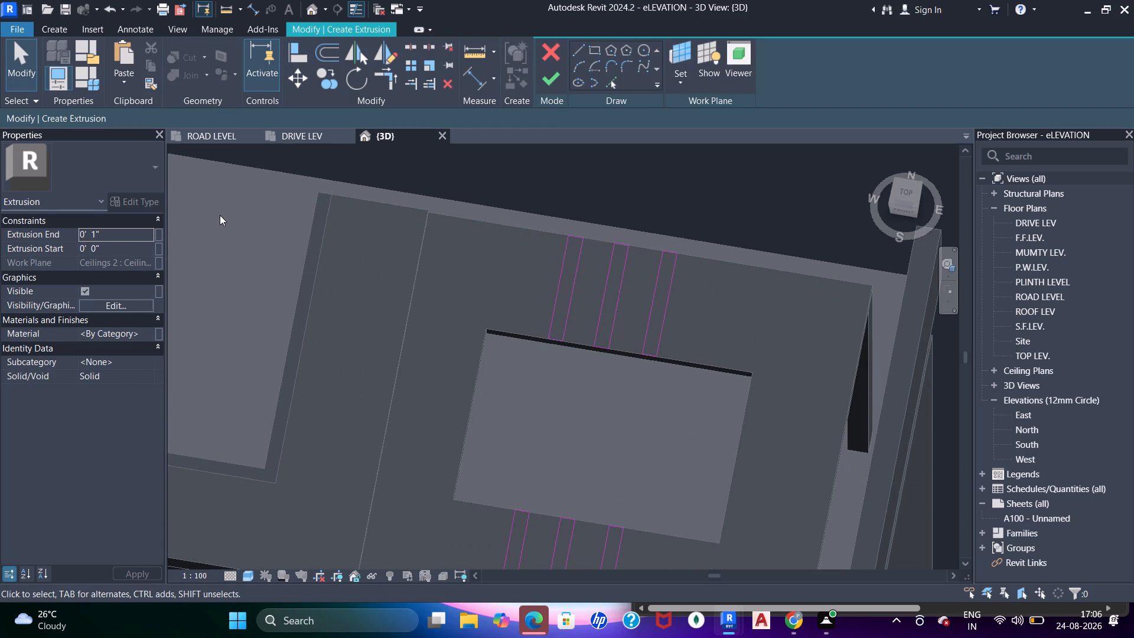
Set the extrusion end to 5" and finish the sketch of the six pergola strips.
left_click(119, 237)
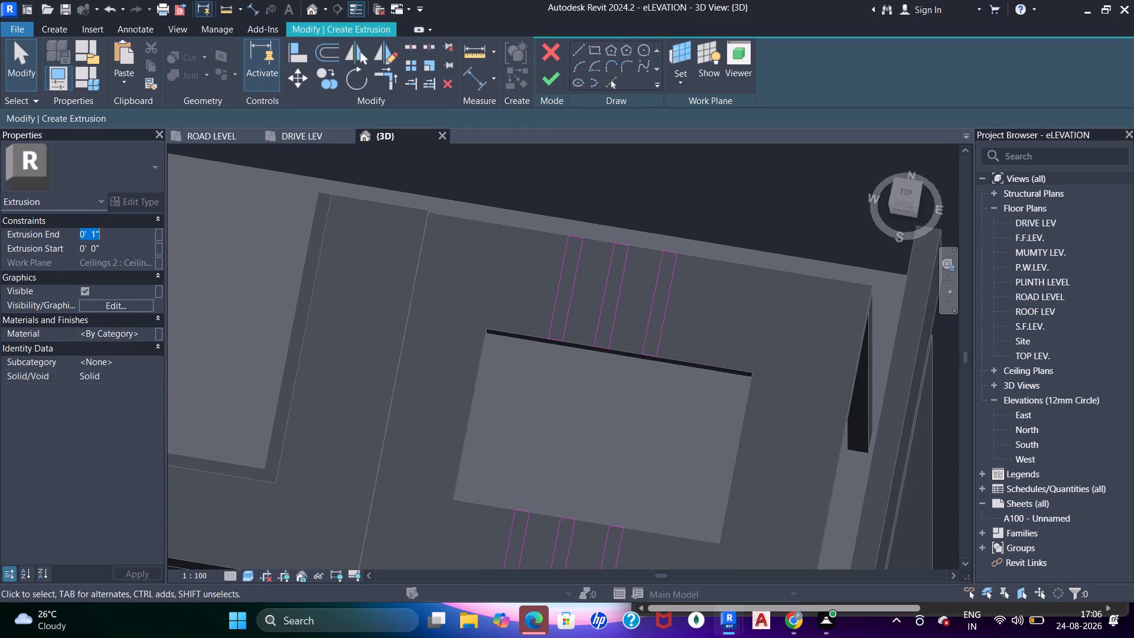
type("5\"")
key("Return")
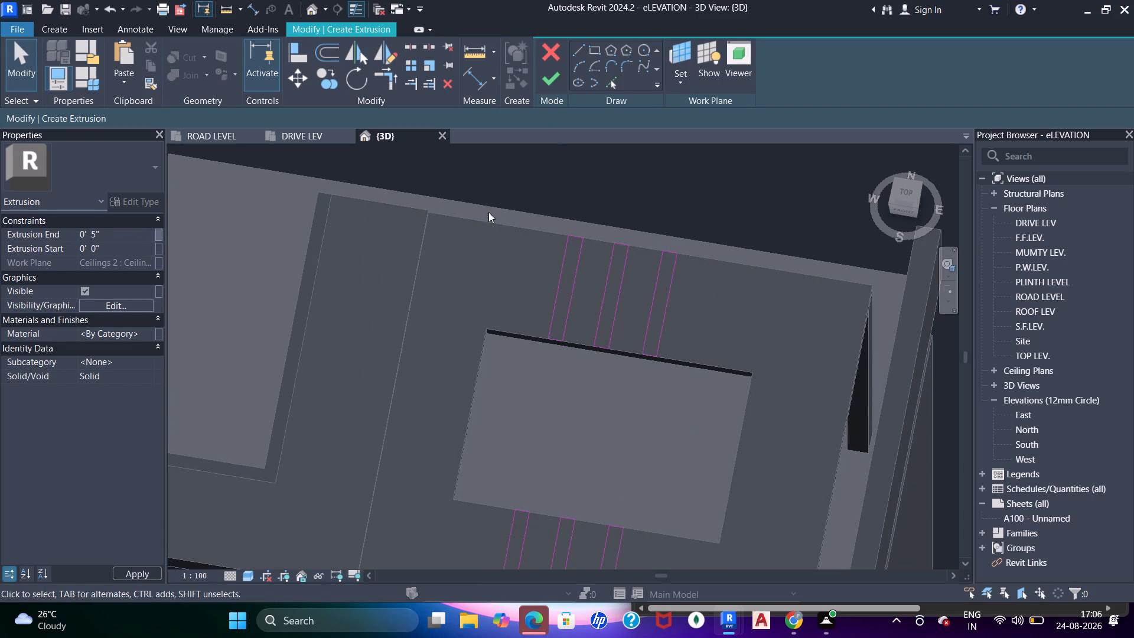
left_click(557, 77)
Set the extrusion end of the finished pergola strips to 4".
scroll(607, 359, "down", 5)
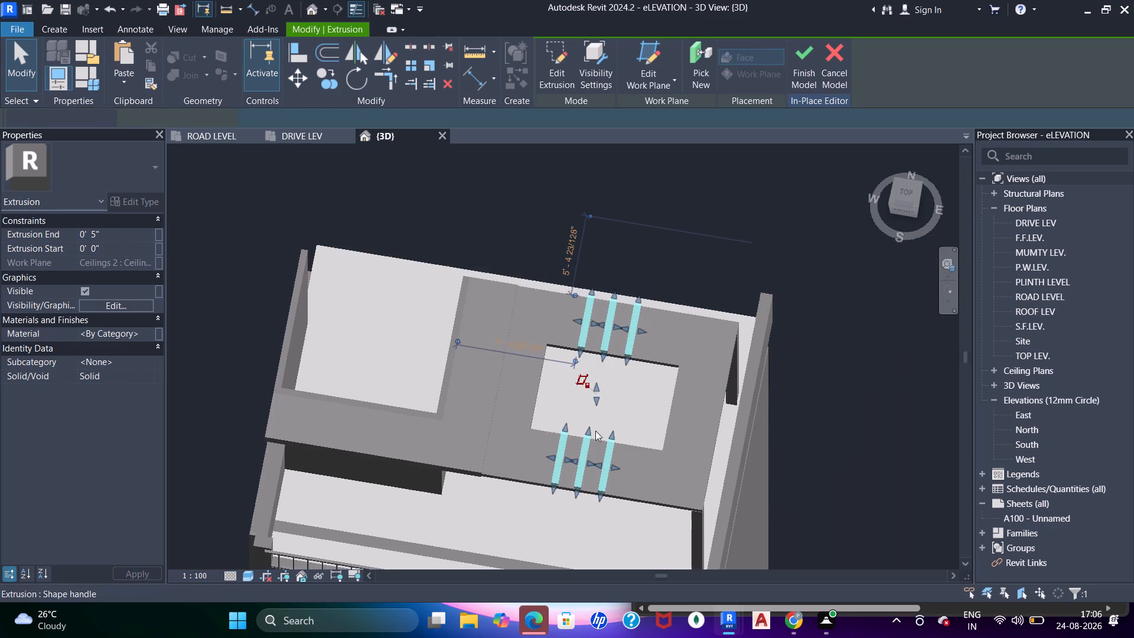
middle_click_drag(602, 439, 728, 290, "shift")
key("Escape")
middle_click_drag(631, 447, 736, 373, "shift")
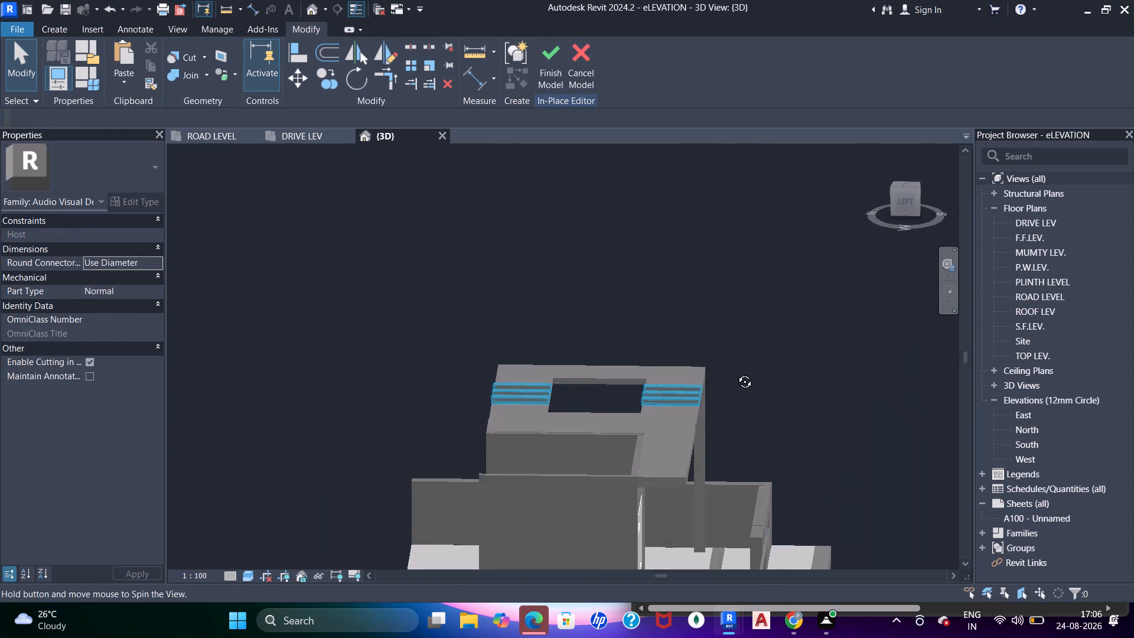
middle_click_drag(736, 373, 589, 409, "shift")
scroll(603, 435, "up", 4)
middle_click_drag(689, 476, 689, 445, "shift")
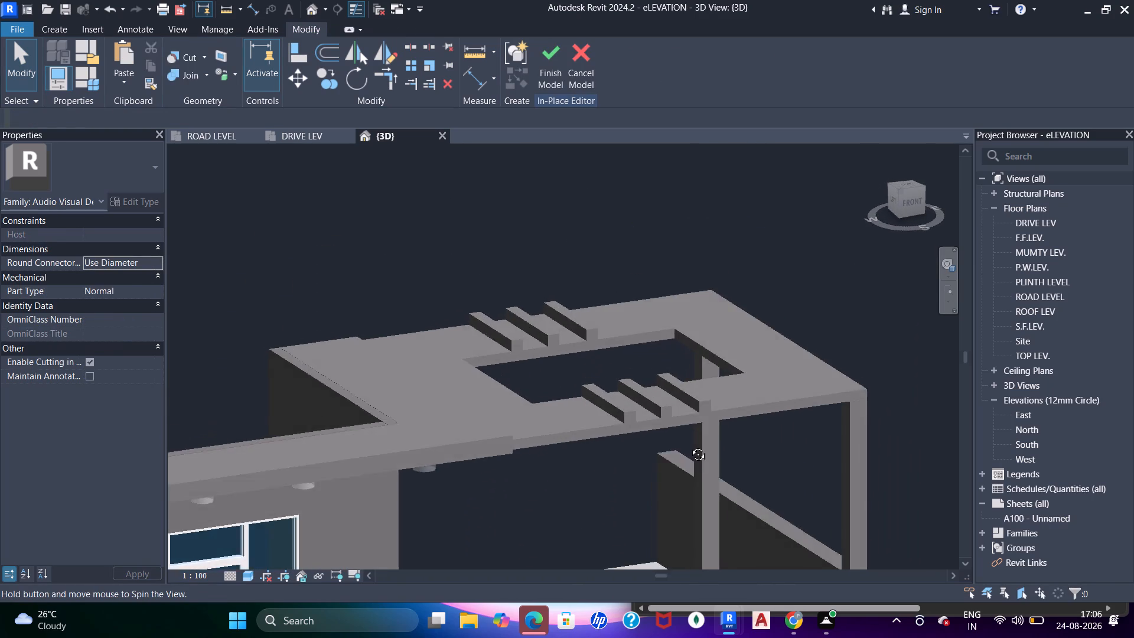
middle_click_drag(689, 445, 685, 463, "shift")
left_click(507, 340)
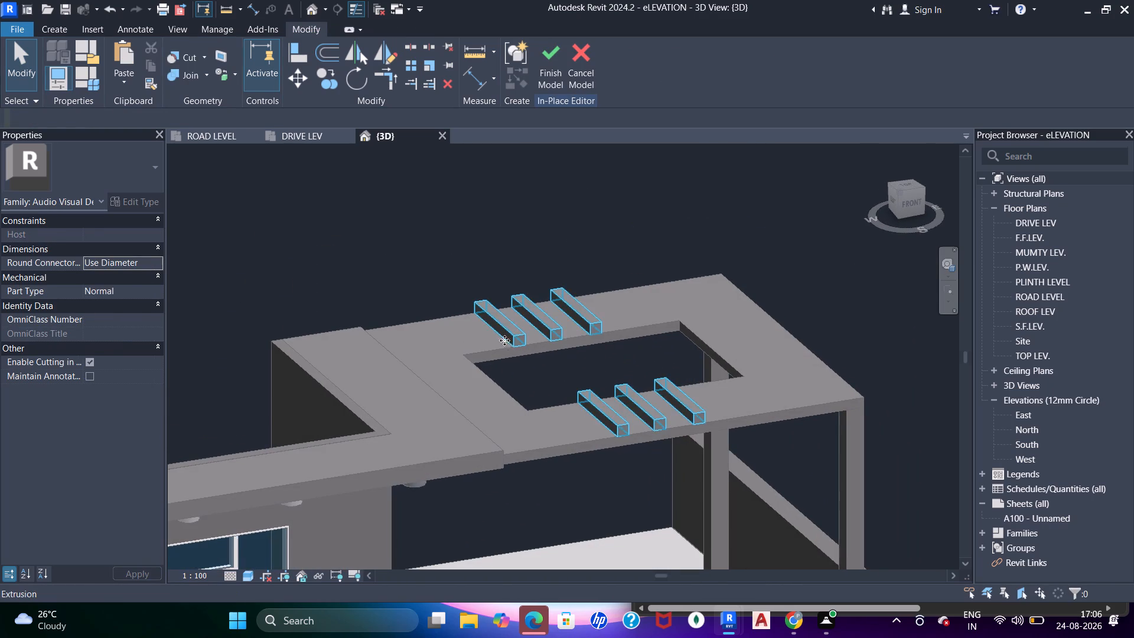
left_click(125, 230)
type("4\"")
key("Return")
key("Escape")
Reopen the pergola strips' extrusion sketch for editing and select the three rectangles on the railing side of the opening.
scroll(522, 430, "down", 4)
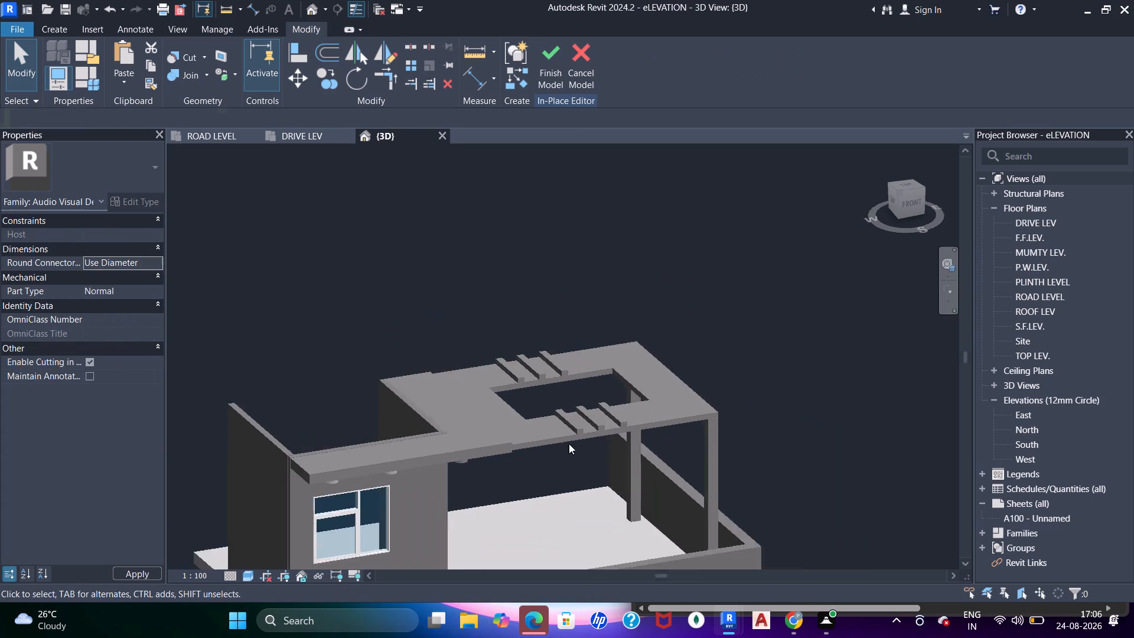
middle_click_drag(569, 444, 398, 459)
middle_click_drag(506, 468, 491, 472, "shift")
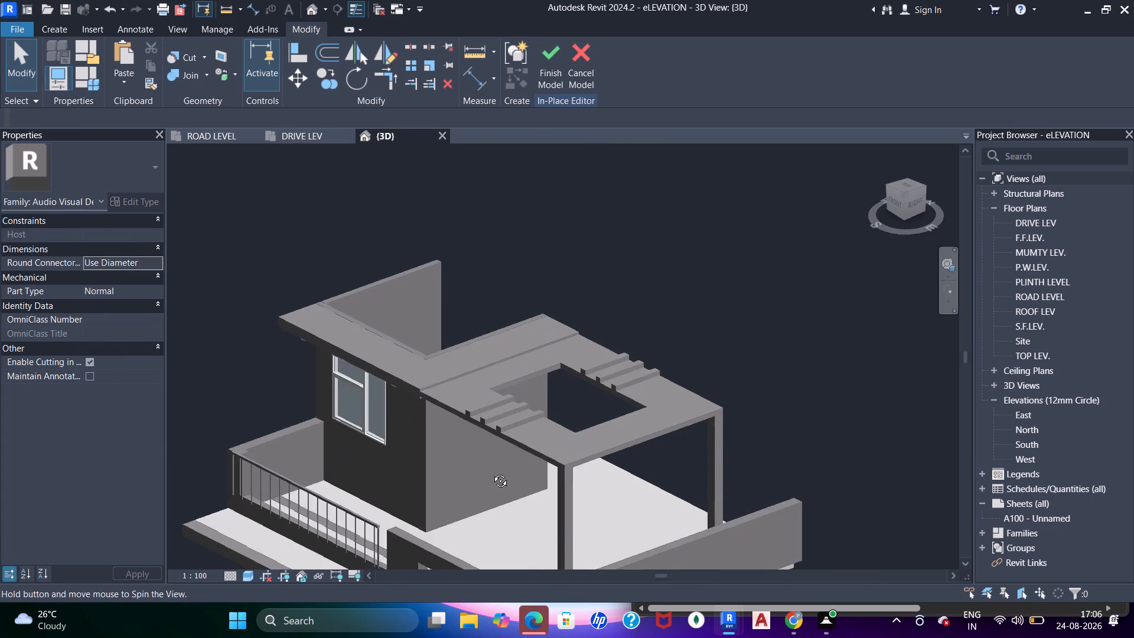
middle_click_drag(491, 472, 482, 520, "shift")
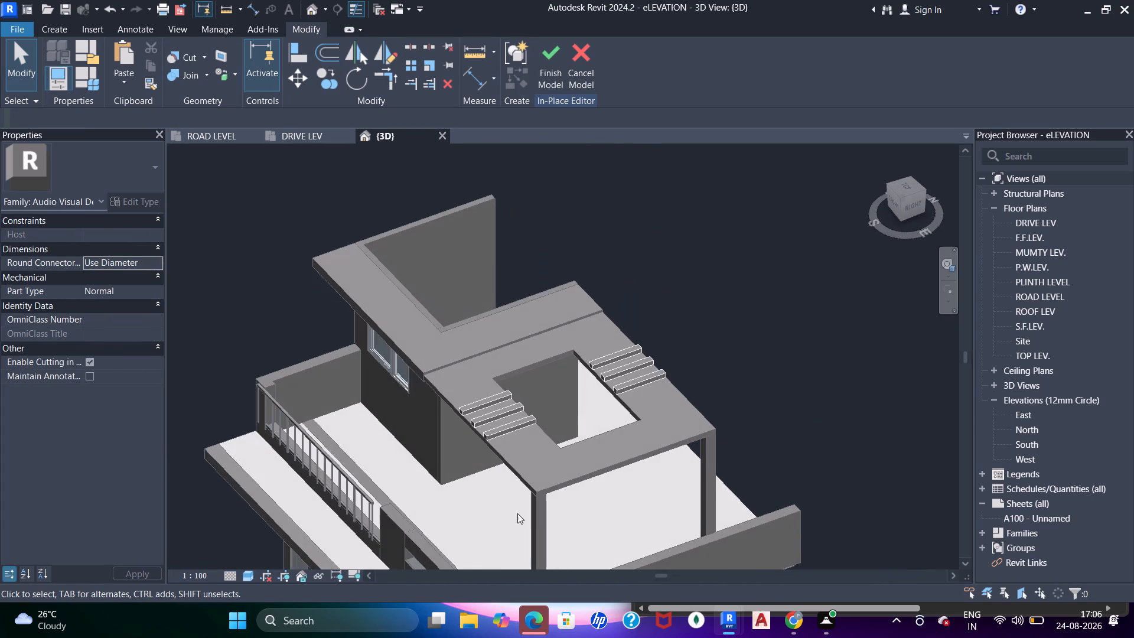
scroll(666, 461, "up", 2)
scroll(601, 406, "down", 2)
middle_click_drag(588, 411, 596, 417, "shift")
scroll(429, 399, "up", 3)
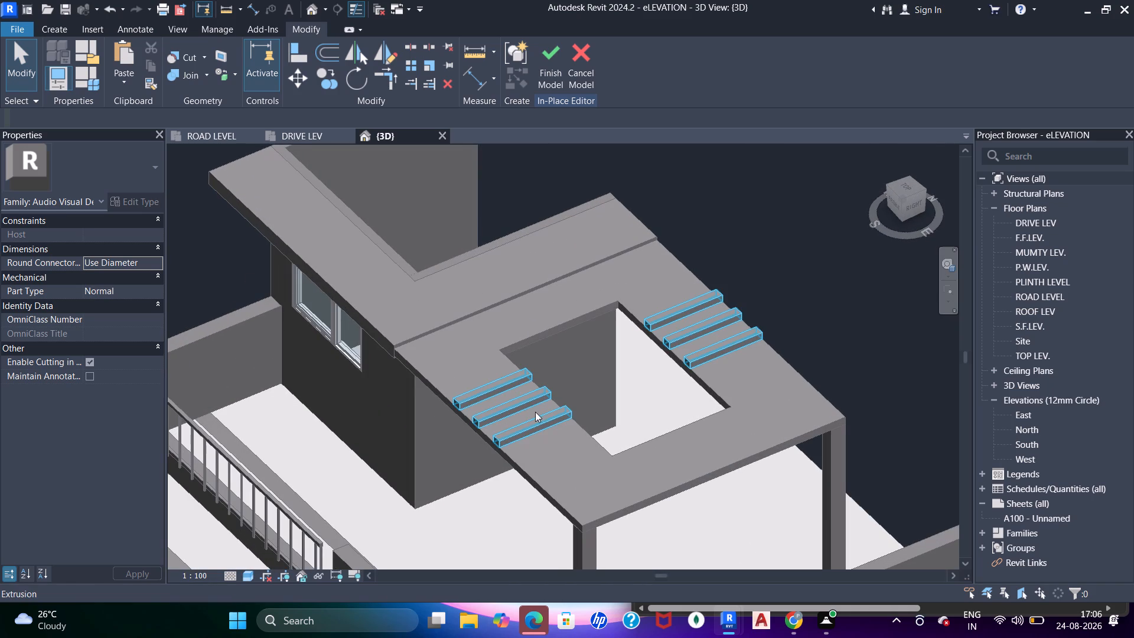
left_click(535, 412)
left_click(532, 396)
left_click(532, 396)
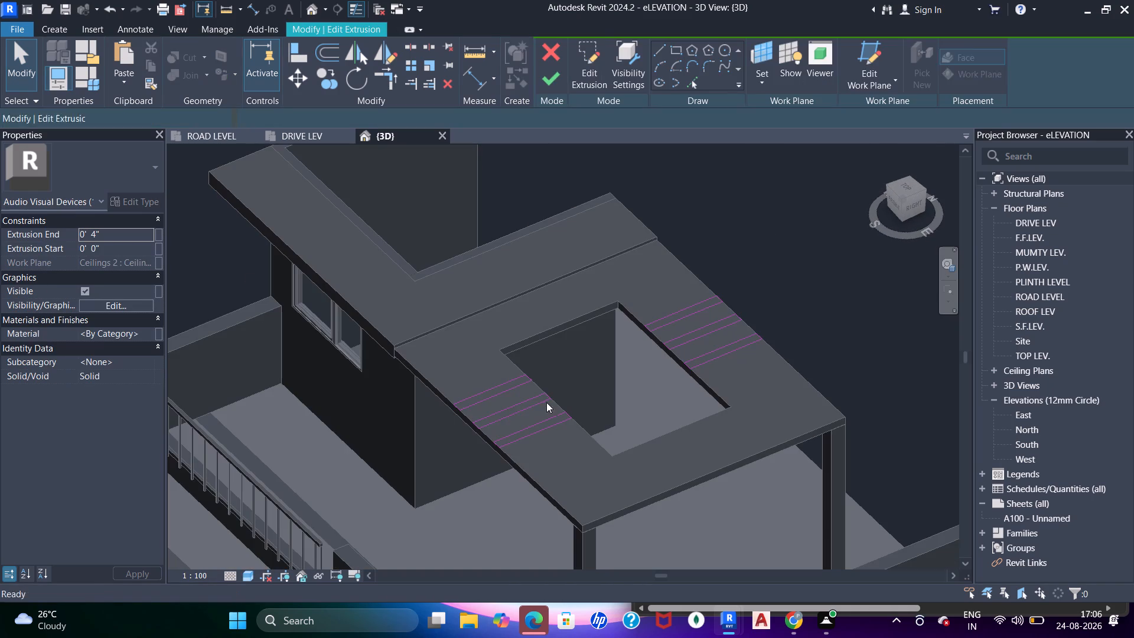
left_click_drag(573, 329, 453, 504)
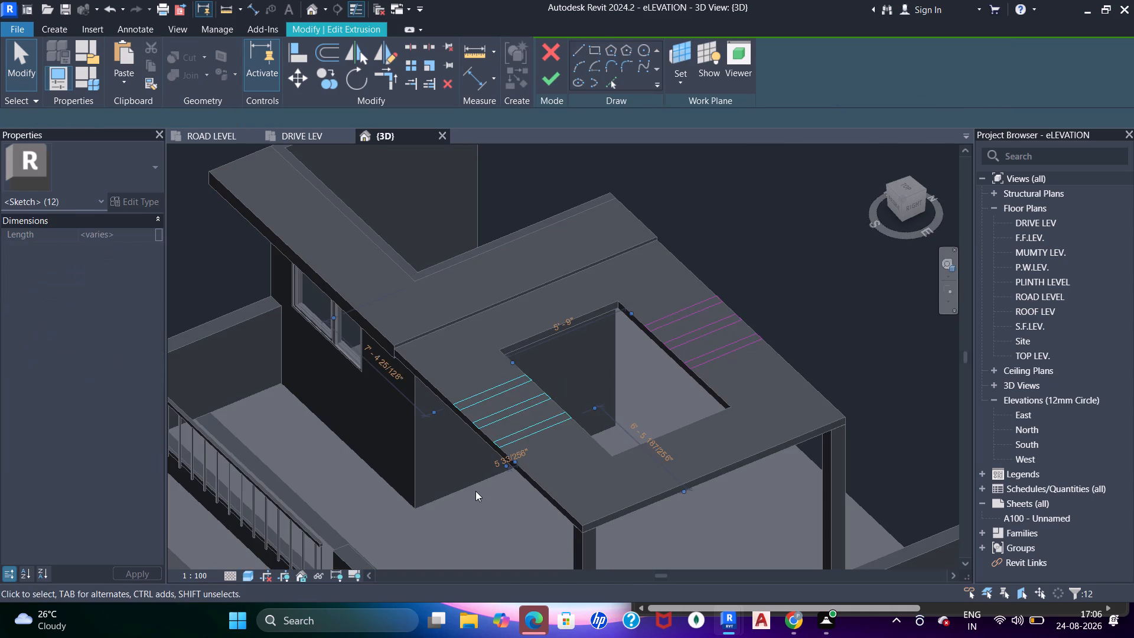
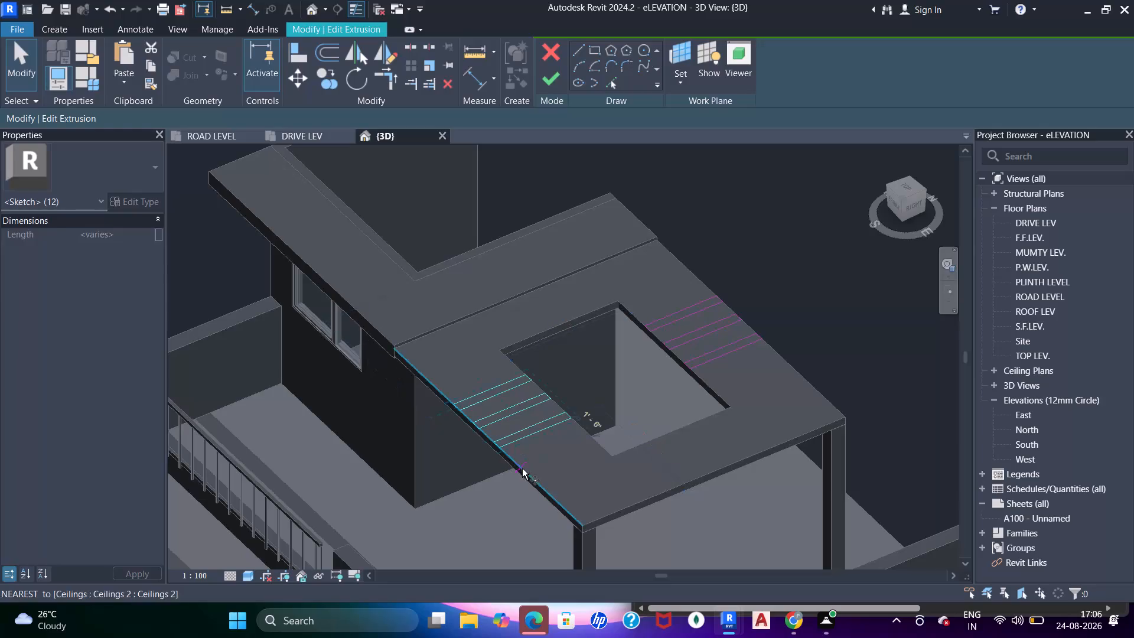
Copy the three strip outlines from beside the slab opening into the opening, near its end edge above the posts.
left_click(568, 418)
left_click(718, 414)
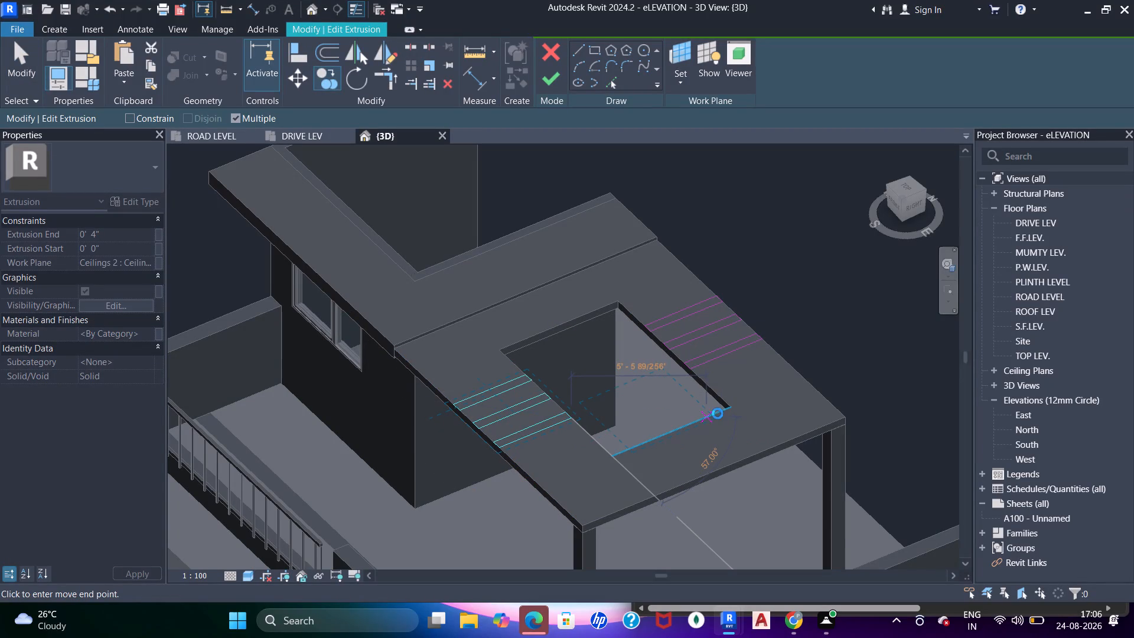
key("Escape")
key("Escape")
key("Escape")
key("Escape")
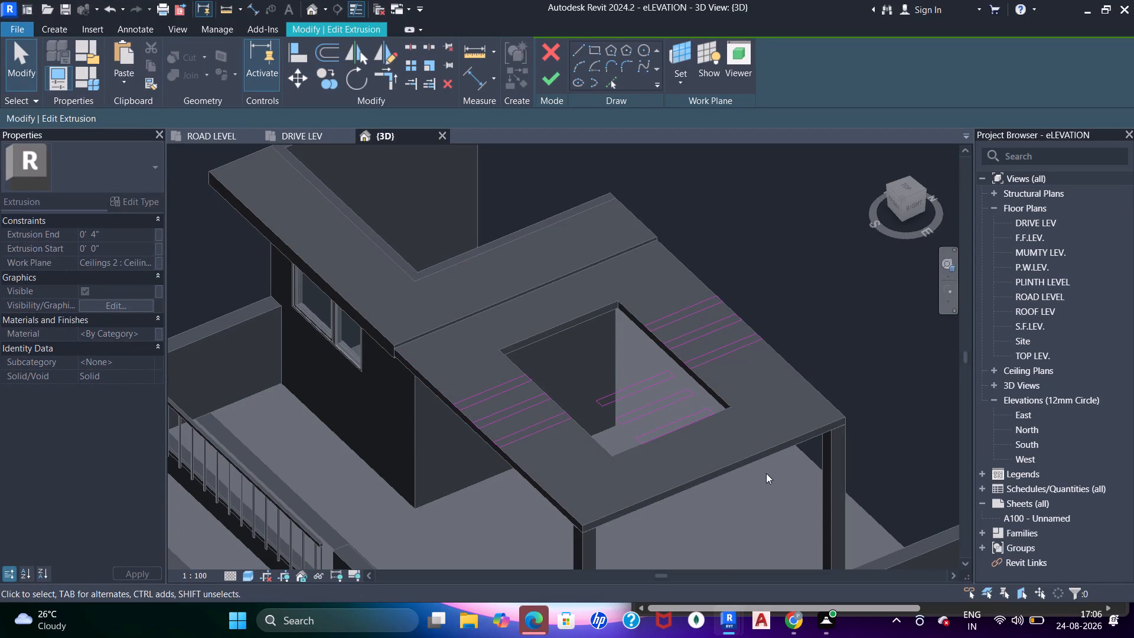
Rotate the three copied strip outlines a quarter turn about their centre, perpendicular to the strips beside the opening.
left_click_drag(755, 510, 608, 411)
key("Escape")
left_click_drag(568, 331, 637, 404)
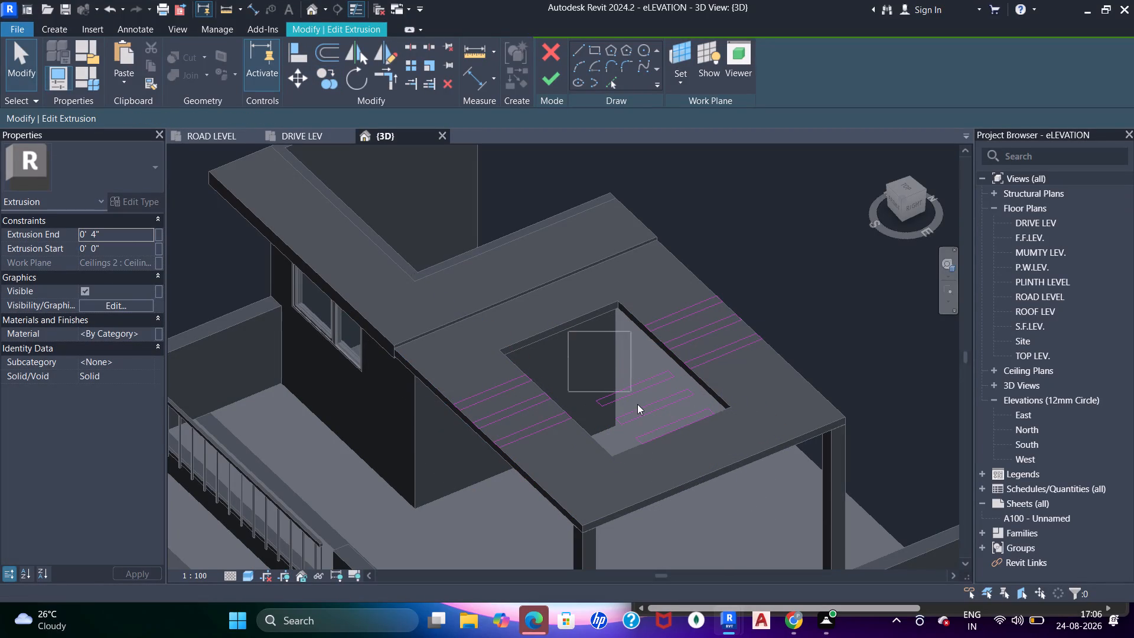
left_click_drag(637, 404, 711, 469)
key("Escape")
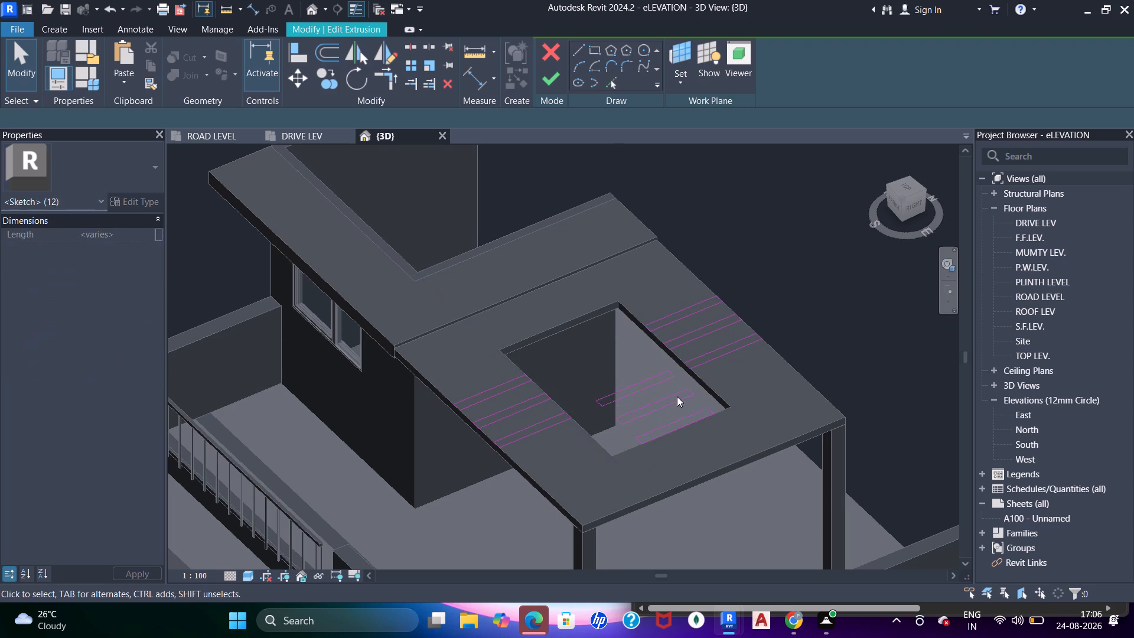
scroll(677, 396, "up", 2)
left_click_drag(757, 459, 571, 396)
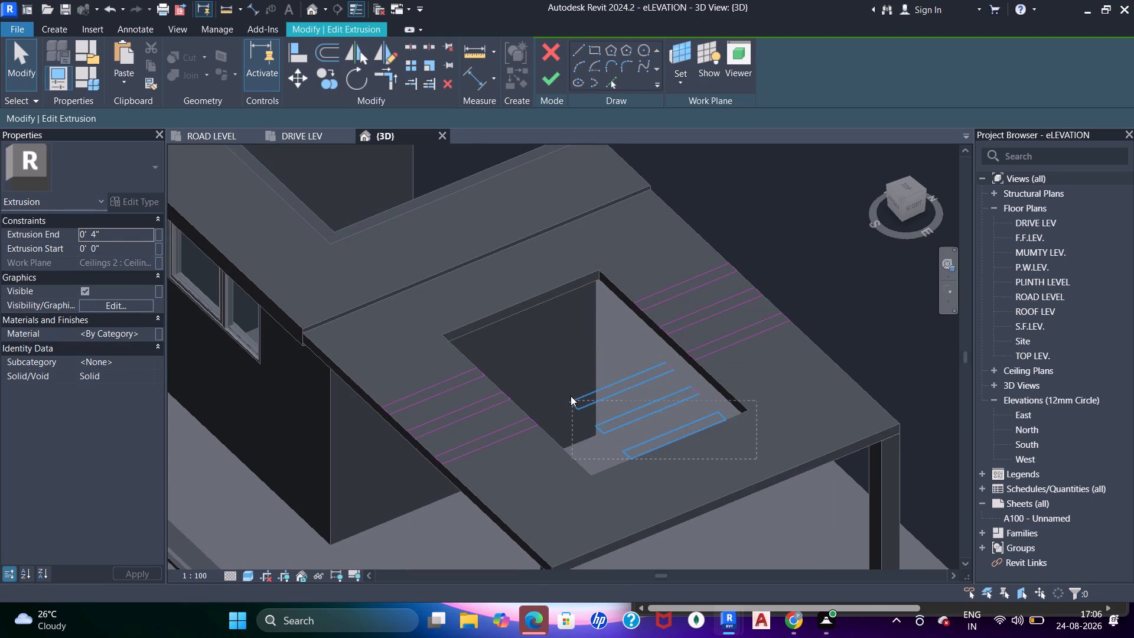
left_click_drag(571, 396, 571, 363)
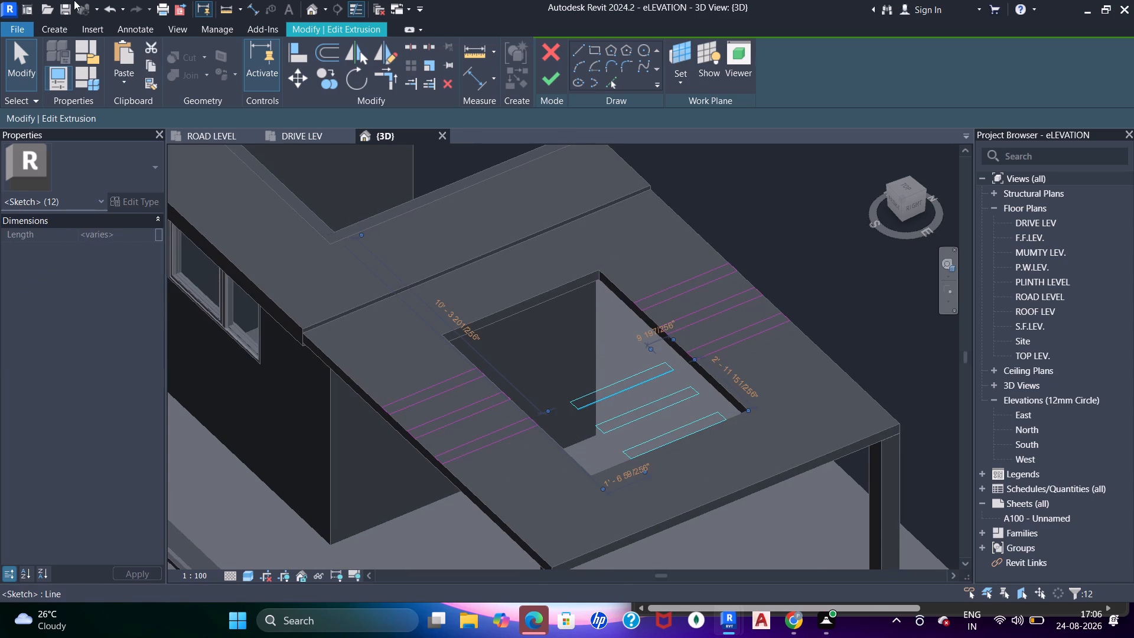
left_click(345, 83)
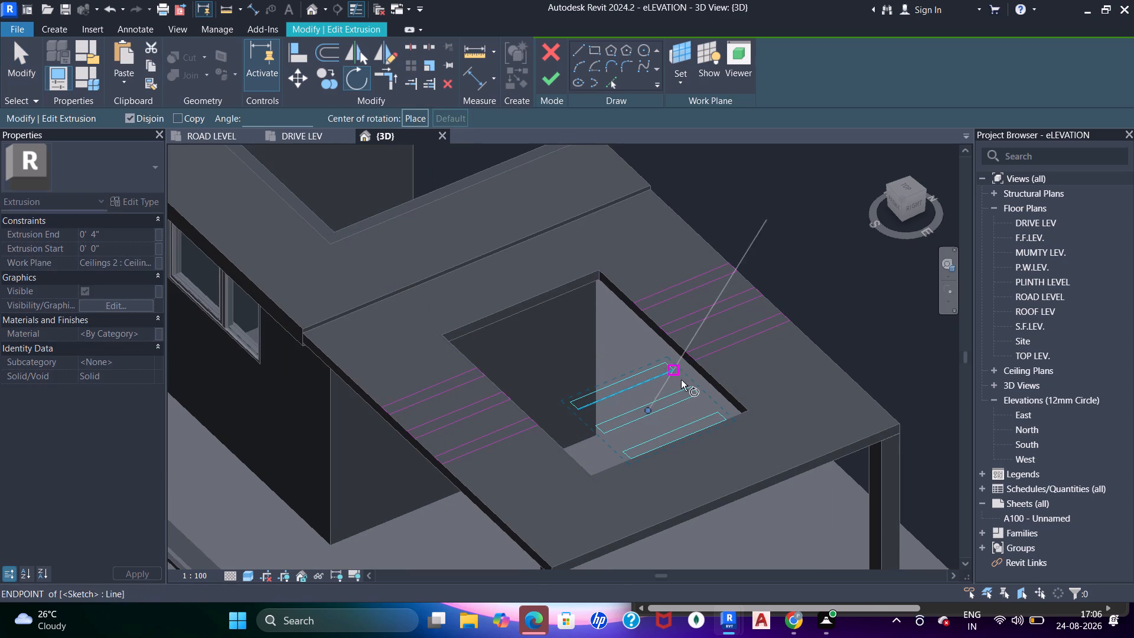
left_click_drag(705, 386, 705, 380)
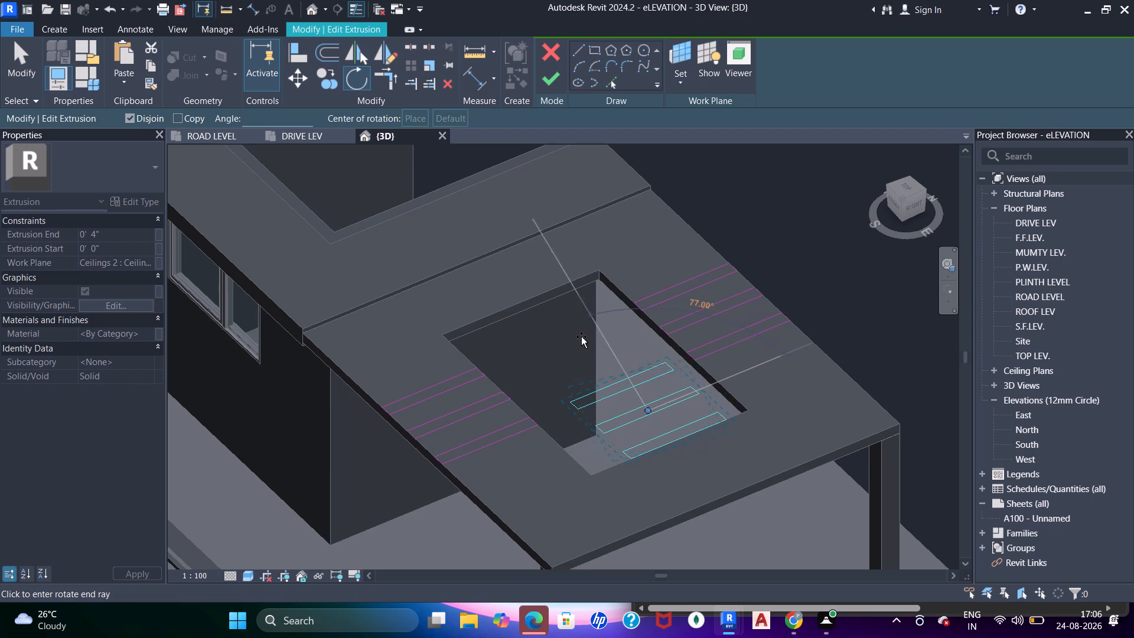
left_click(579, 338)
key("Escape")
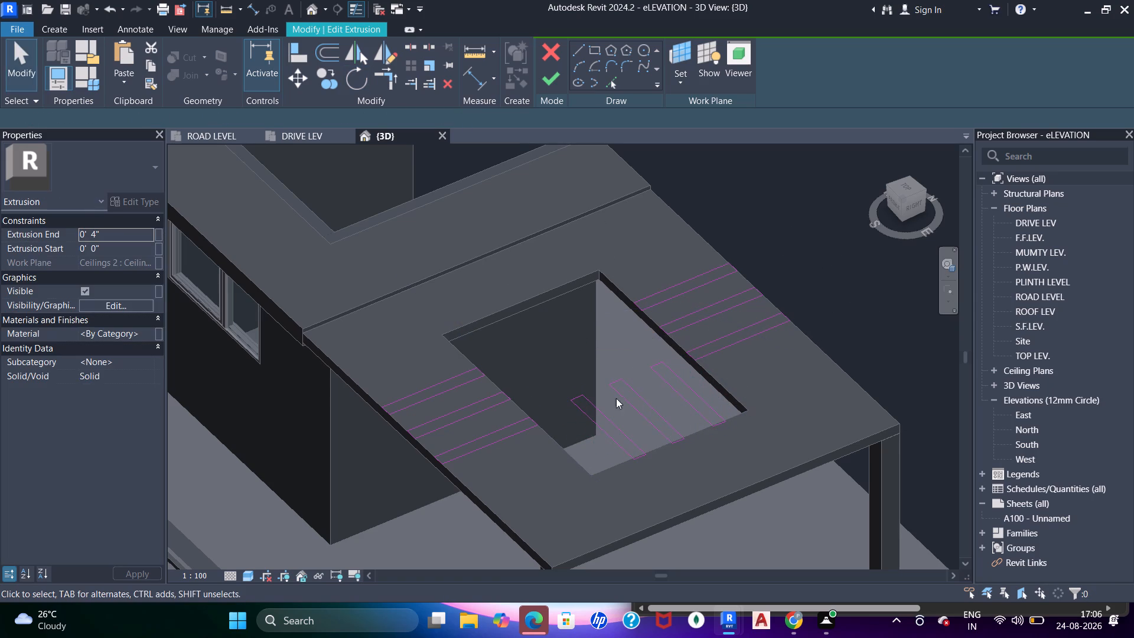
key("Escape")
Move the three rotated strip outlines so their outer ends meet the slab's outer edge above the posts.
middle_click_drag(618, 379, 595, 376)
left_click_drag(542, 377, 704, 461)
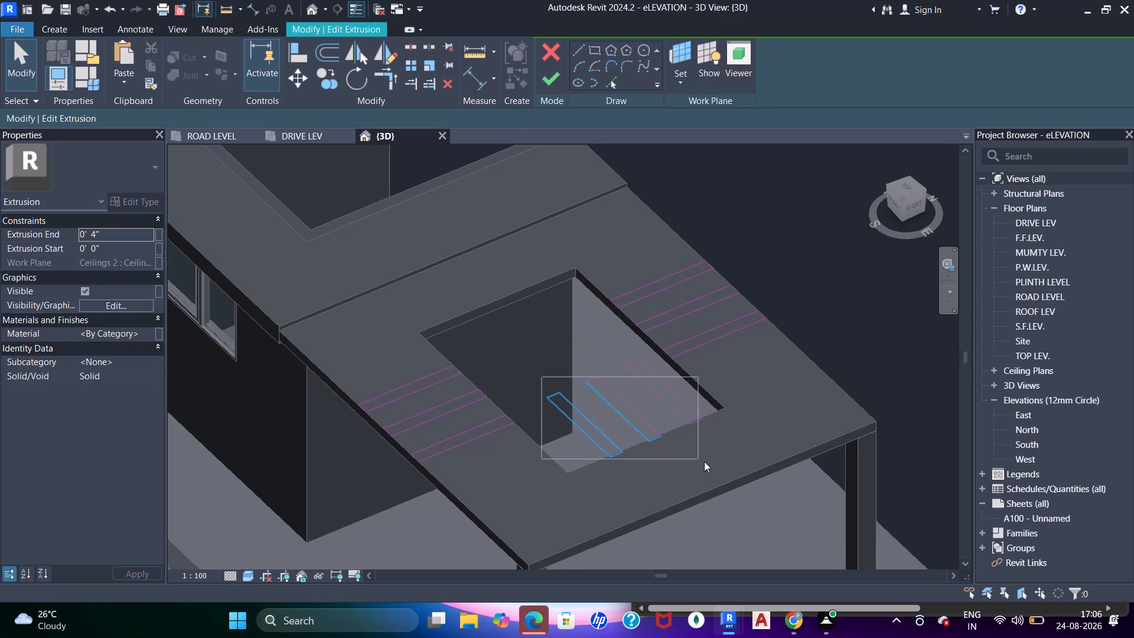
left_click_drag(704, 461, 716, 467)
key("Escape")
left_click_drag(524, 341, 687, 466)
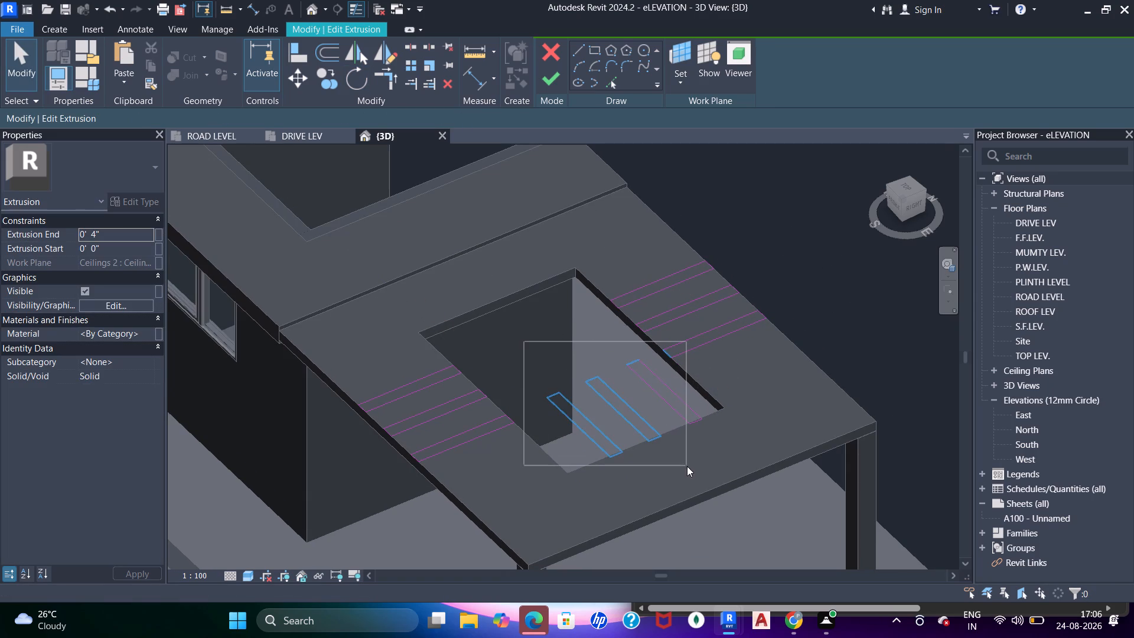
left_click_drag(687, 466, 726, 490)
scroll(693, 344, "up", 3)
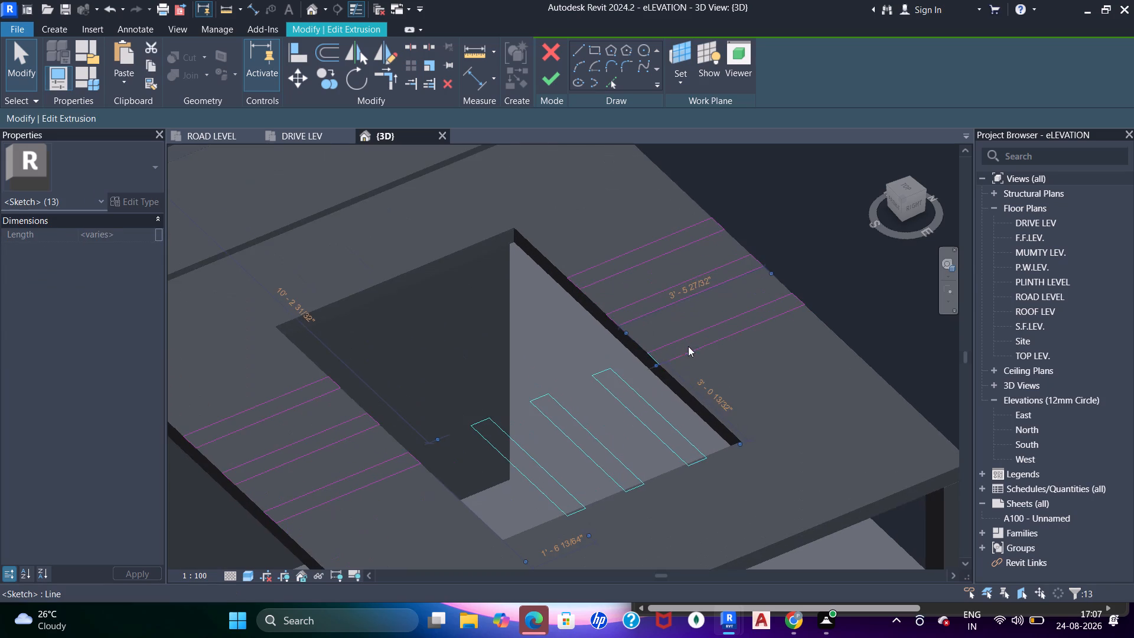
key("Escape")
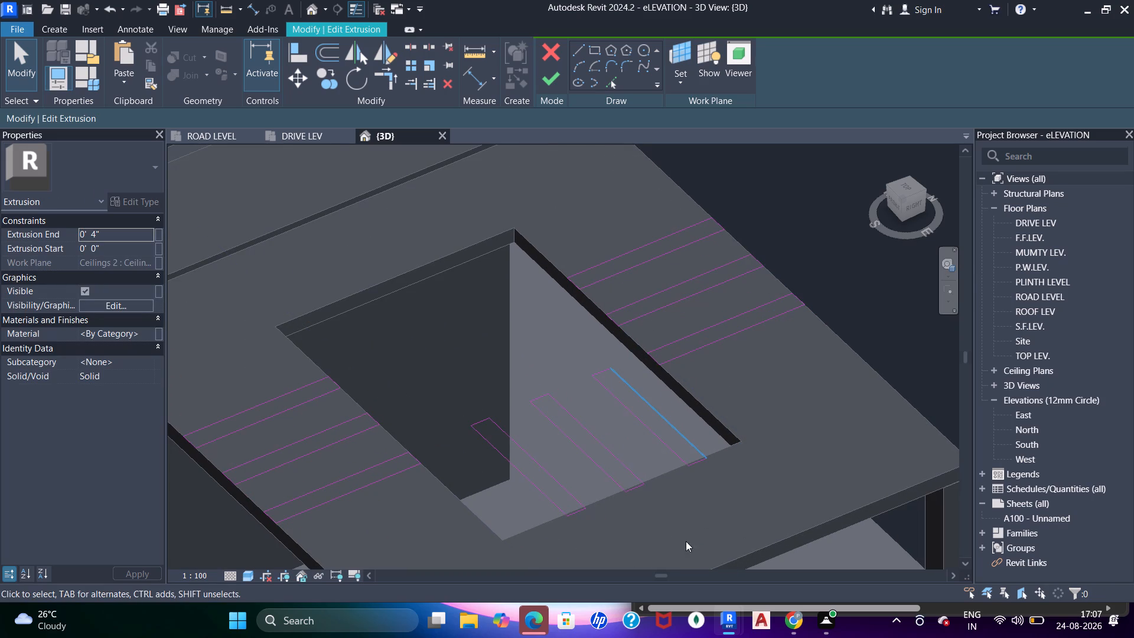
left_click_drag(599, 538, 452, 350)
key("Escape")
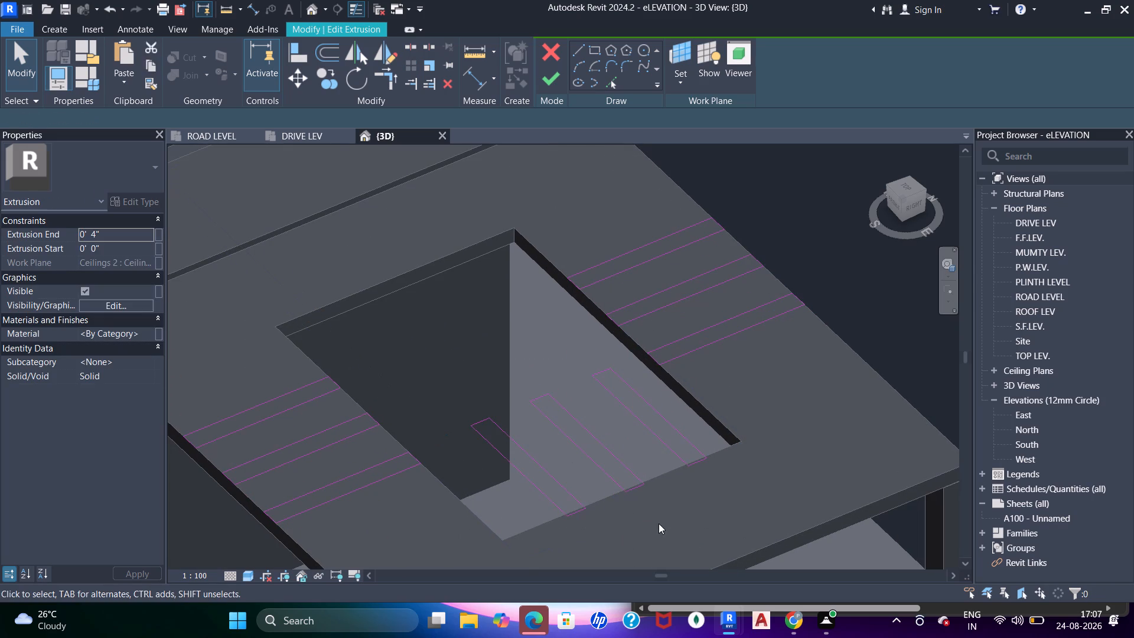
left_click_drag(660, 528, 501, 366)
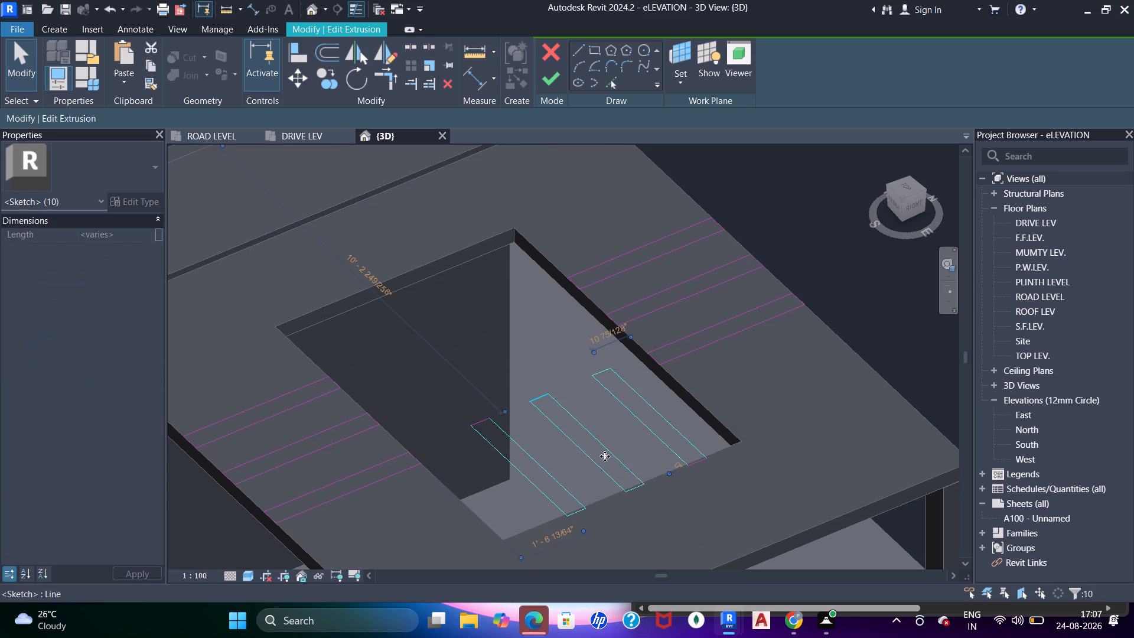
left_click(700, 463, "ctrl")
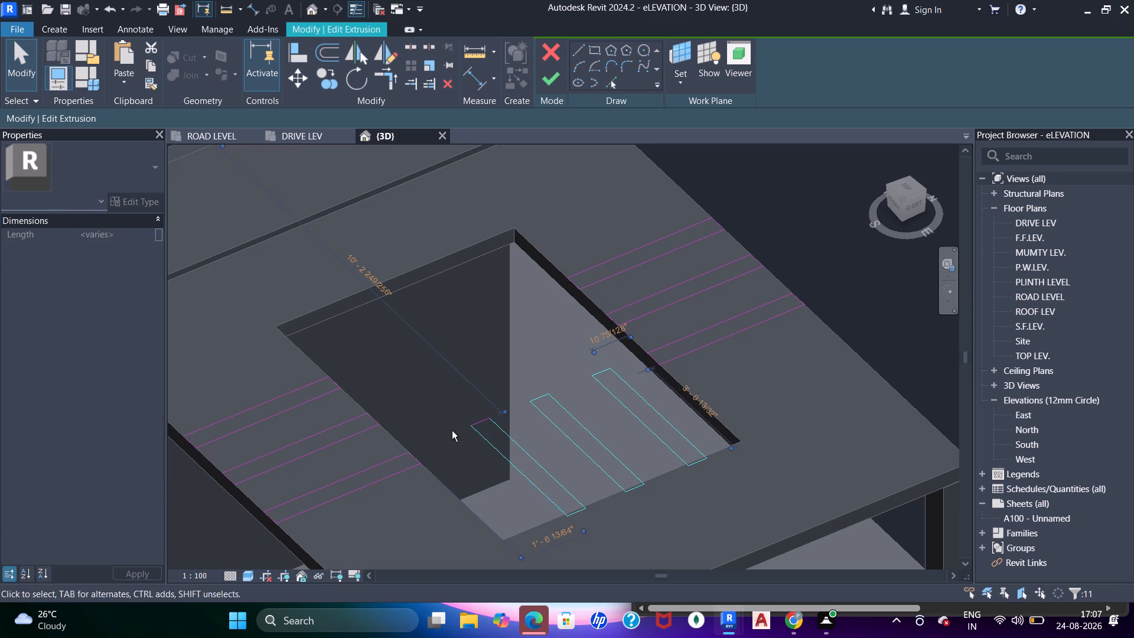
left_click(484, 422, "ctrl")
middle_click_drag(572, 468, 514, 406)
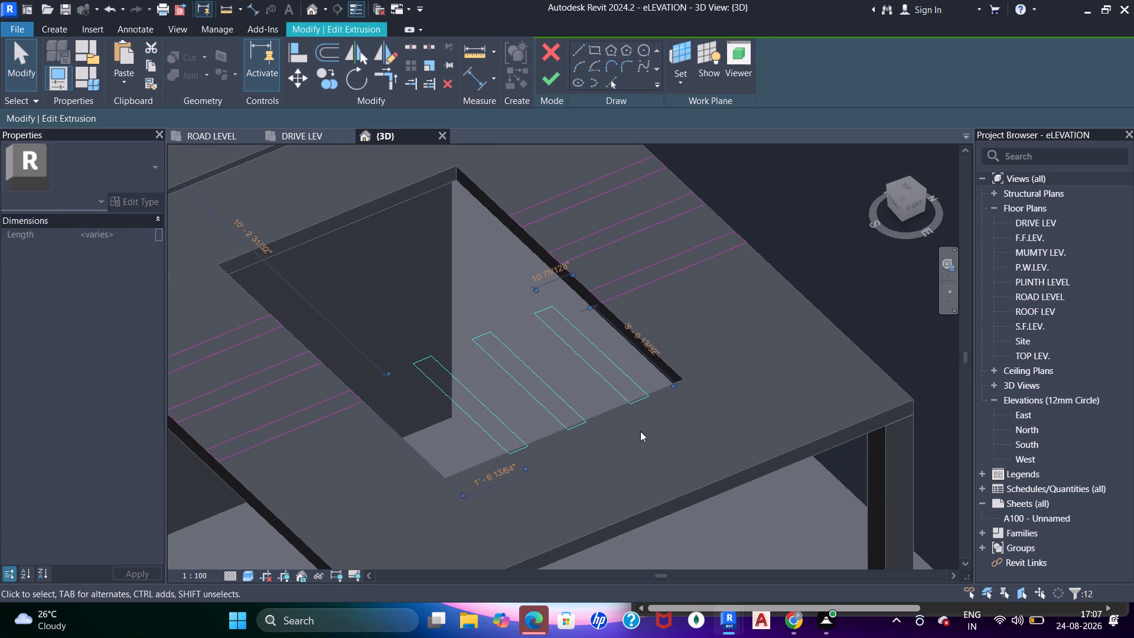
key("m")
key("v")
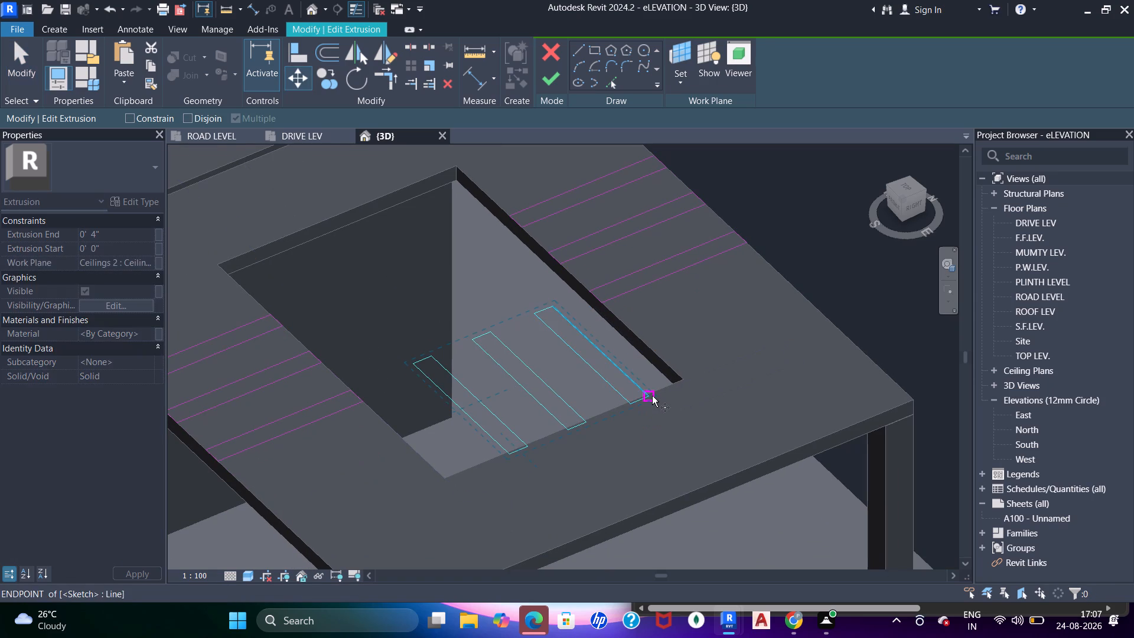
left_click(652, 396)
left_click(716, 483)
key("Escape")
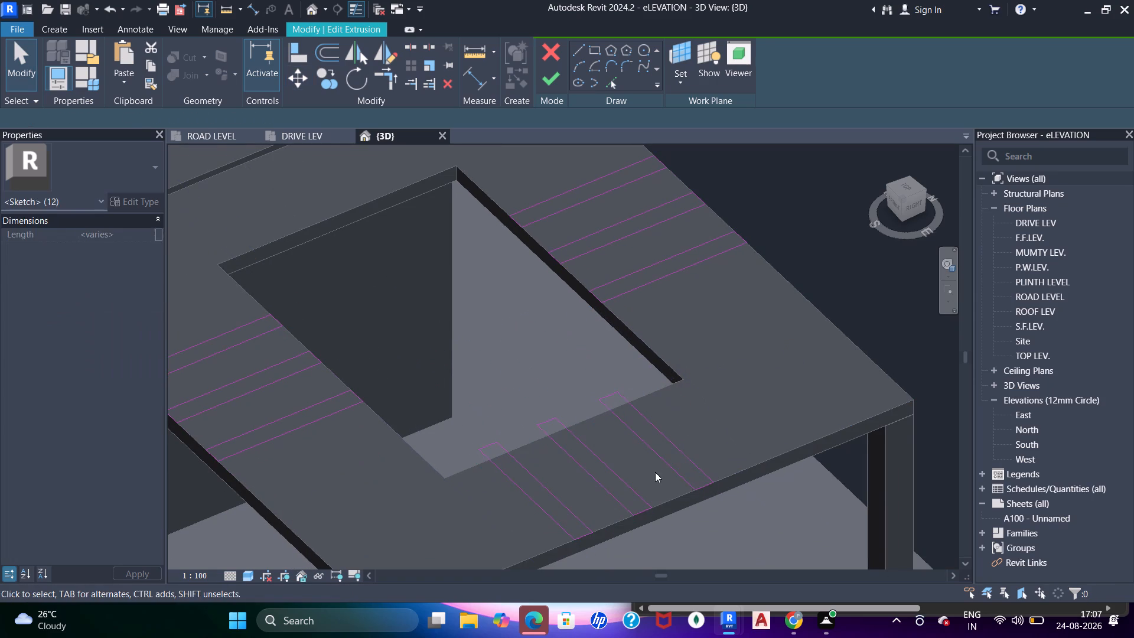
Align the inner ends of the three moved strip outlines with the adjacent edge of the slab opening.
middle_click_drag(649, 465, 784, 578, "shift")
middle_click_drag(752, 328, 754, 367, "shift")
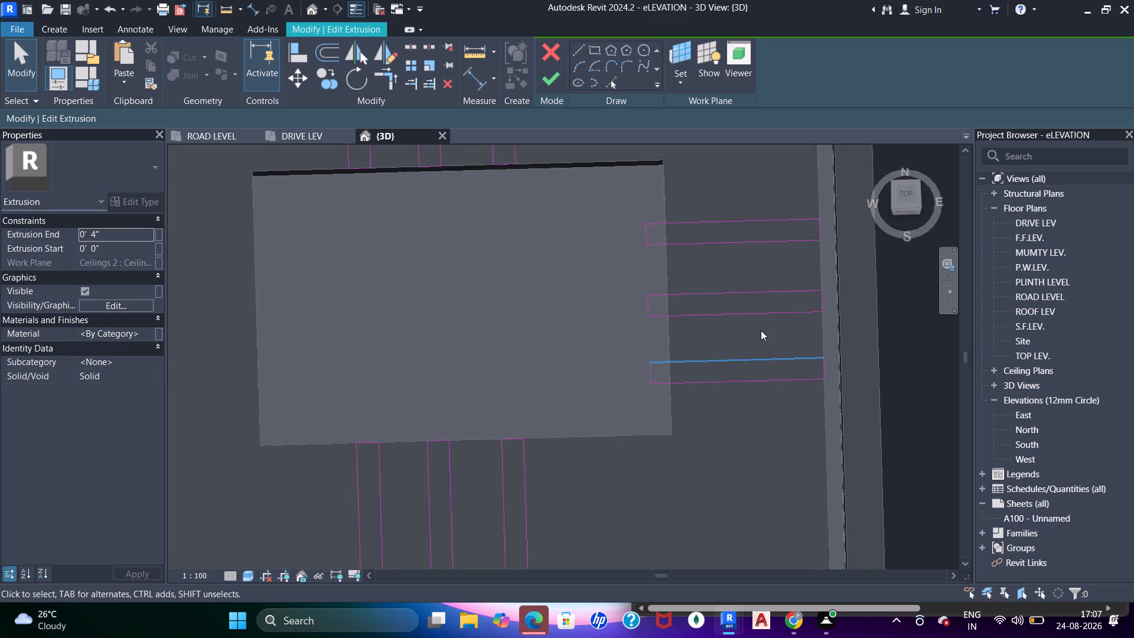
middle_click_drag(772, 232, 765, 287)
scroll(739, 298, "up", 4)
key("Escape")
key("a")
key("a")
key("a")
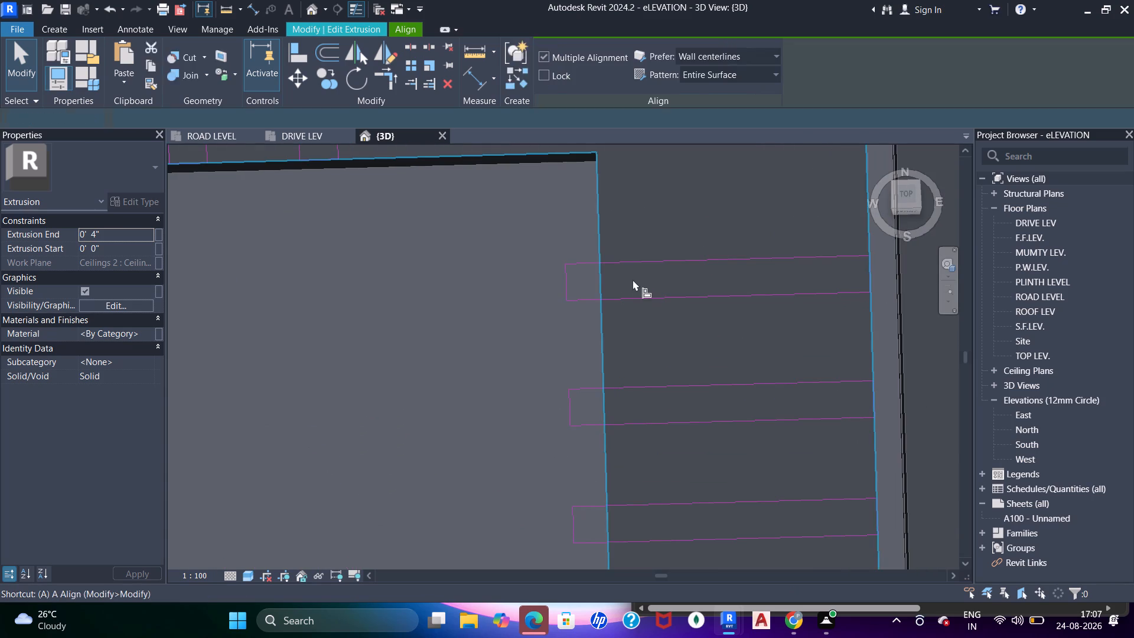
key("Tab")
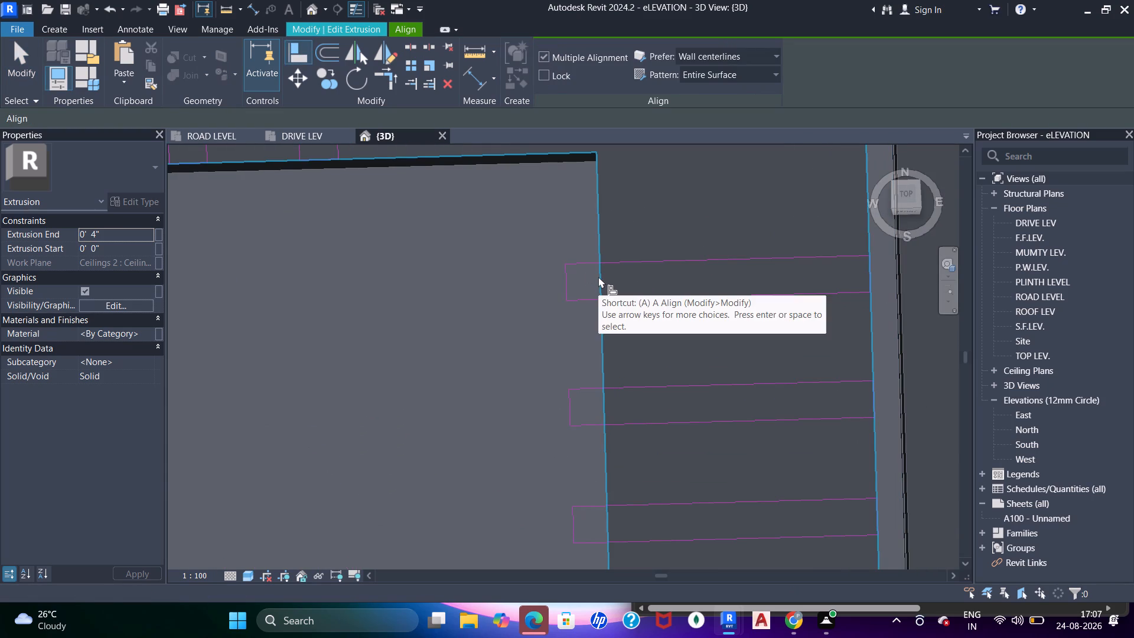
key("Tab")
left_click(598, 276)
middle_click_drag(602, 367, 633, 328, "shift")
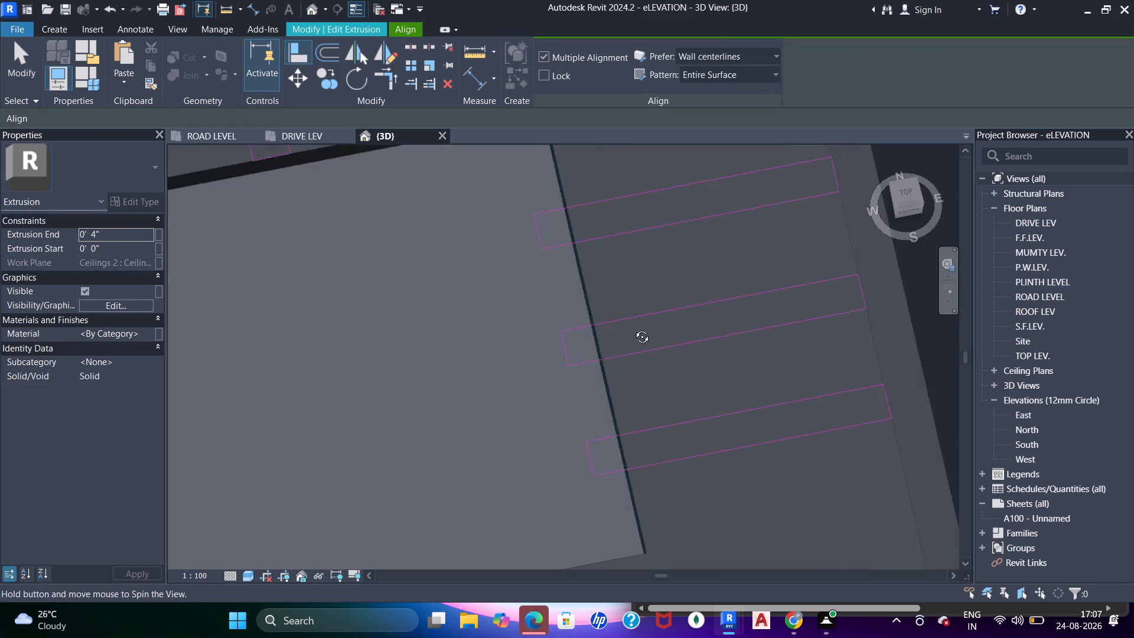
middle_click_drag(633, 328, 656, 298, "shift")
middle_click_drag(542, 266, 629, 357)
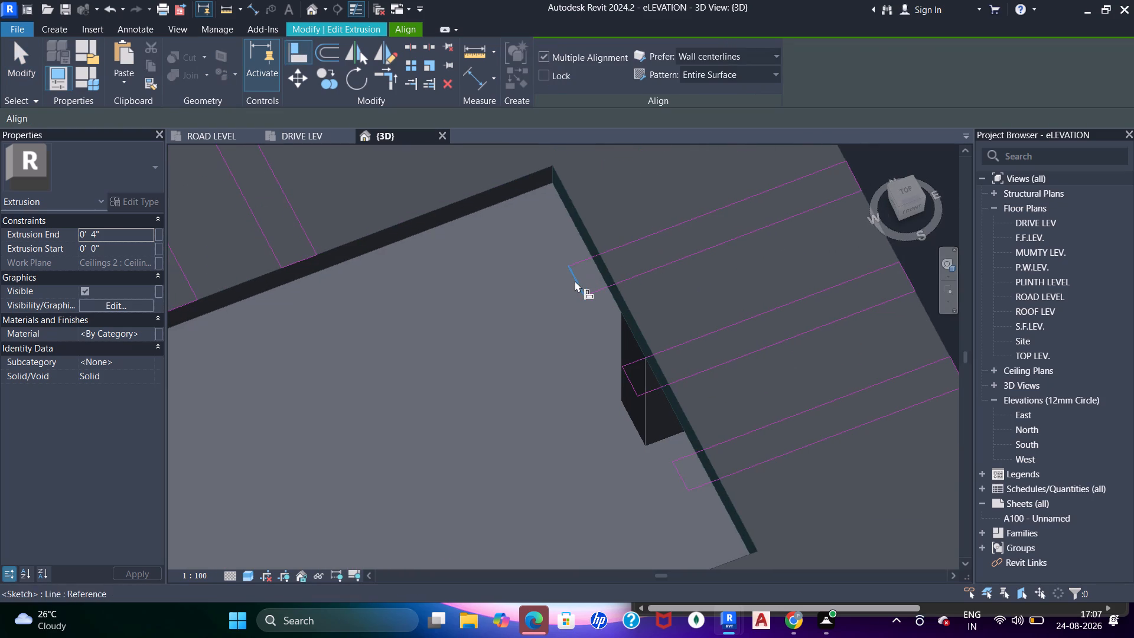
left_click(575, 280)
left_click(631, 380)
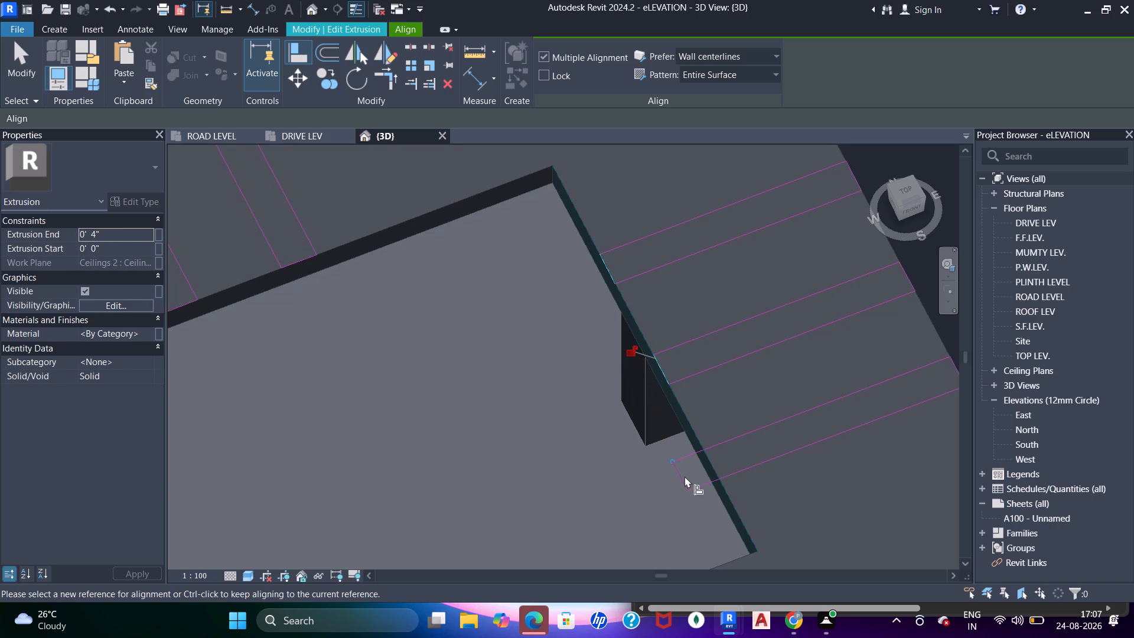
left_click(686, 479)
scroll(662, 380, "down", 12)
key("Escape")
key("Escape")
Finish the extrusion sketch containing the strip outlines on three sides of the slab opening.
middle_click_drag(680, 405, 556, 340, "shift")
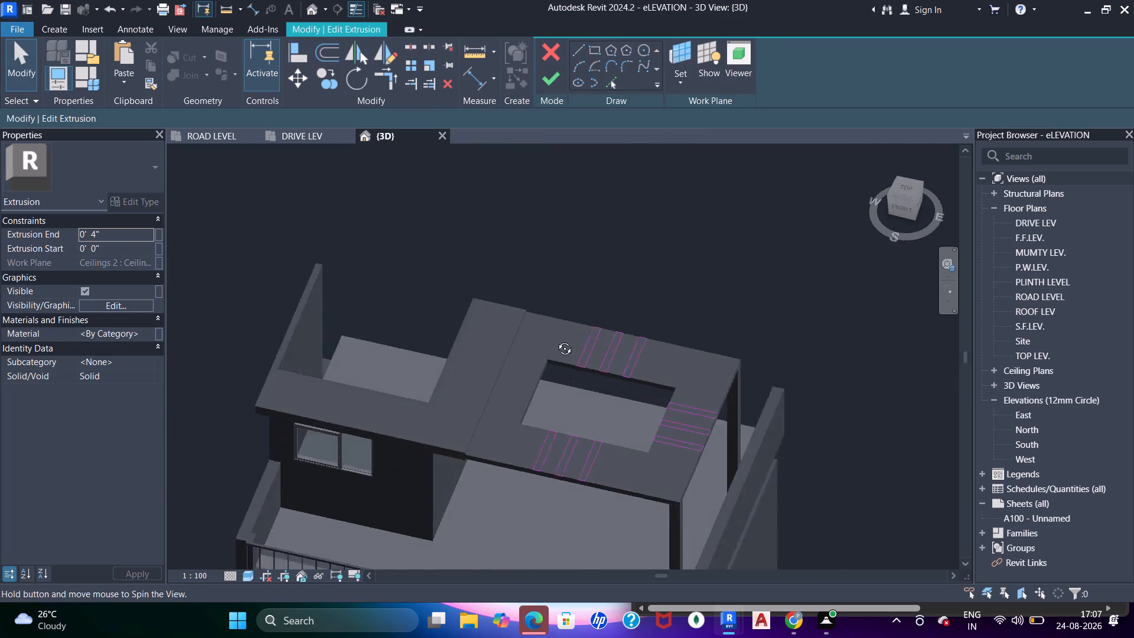
middle_click_drag(556, 340, 494, 305, "shift")
scroll(599, 470, "up", 4)
left_click(550, 75)
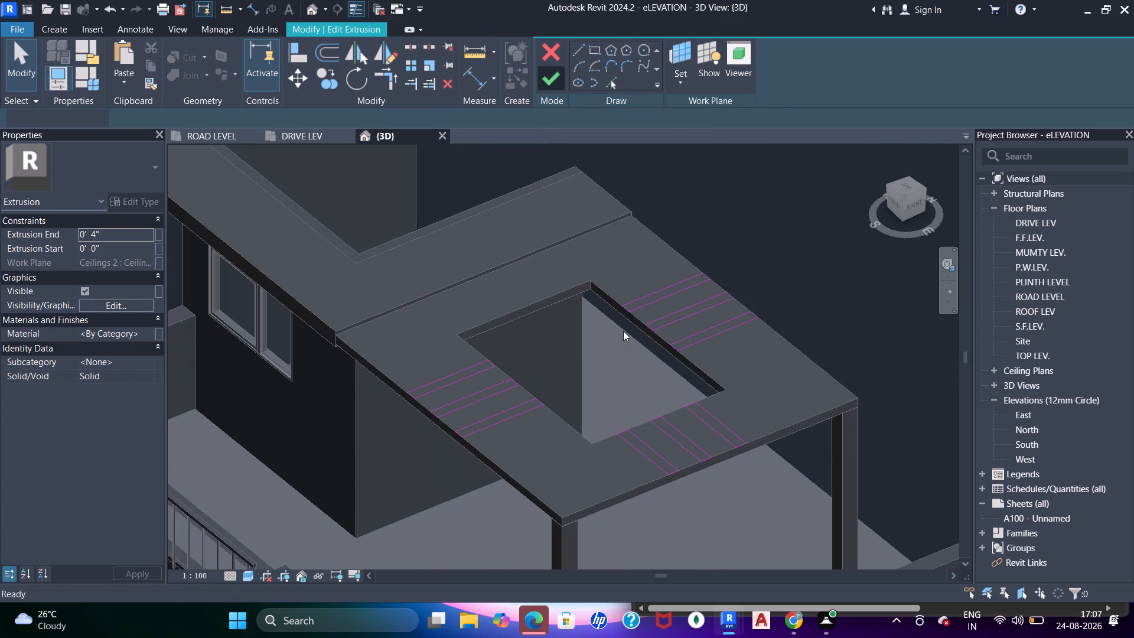
scroll(623, 331, "down", 5)
key("Escape")
Examine the extruded strips on the roof slab and the building's front elevation from above and below.
middle_click_drag(581, 414, 770, 354, "shift")
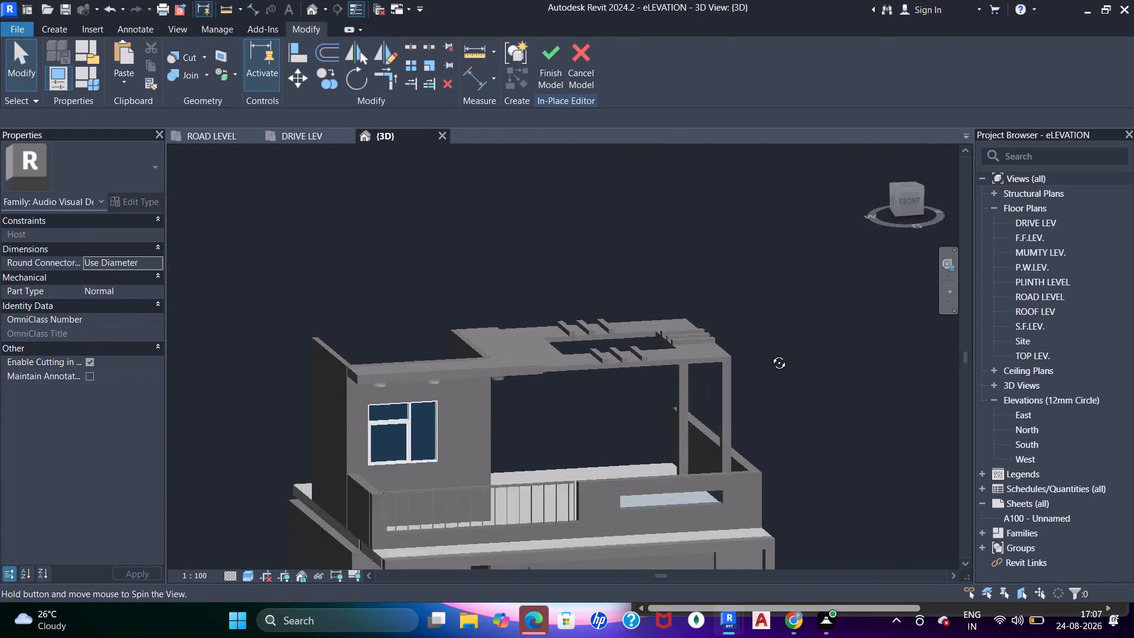
middle_click_drag(770, 354, 767, 368, "shift")
middle_click_drag(757, 386, 662, 366, "shift")
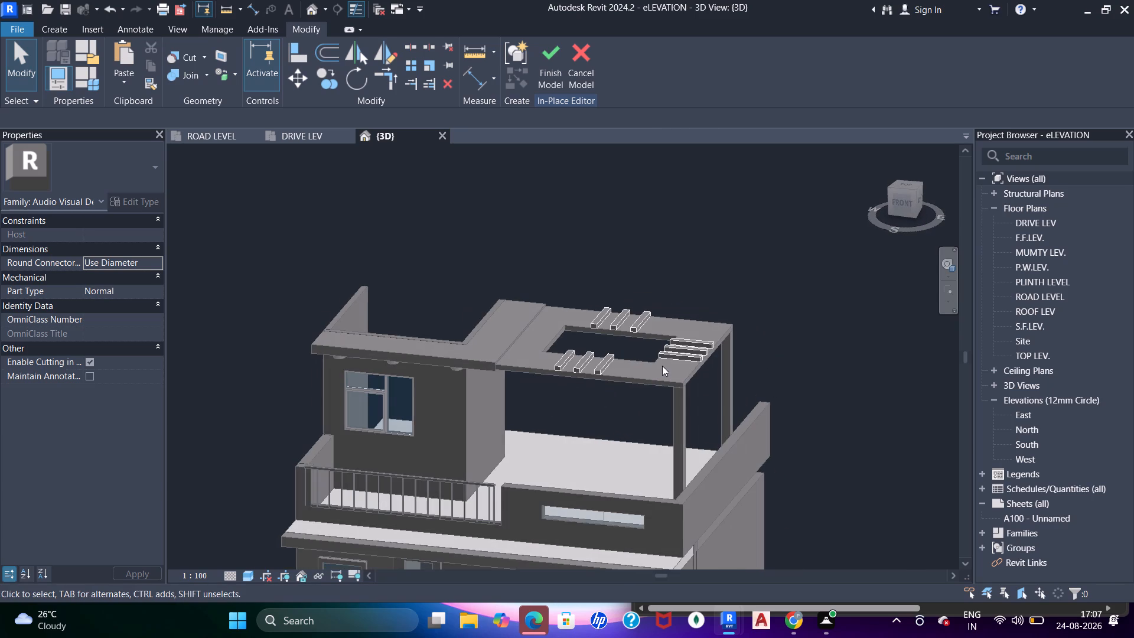
scroll(562, 383, "up", 1)
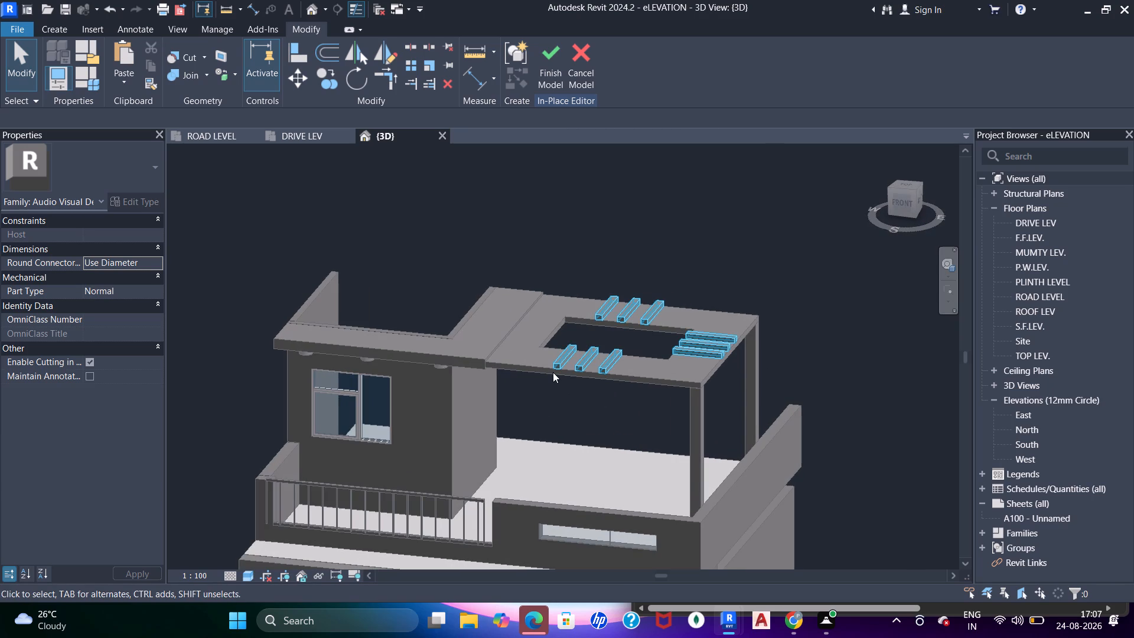
scroll(495, 361, "up", 6)
scroll(490, 368, "down", 6)
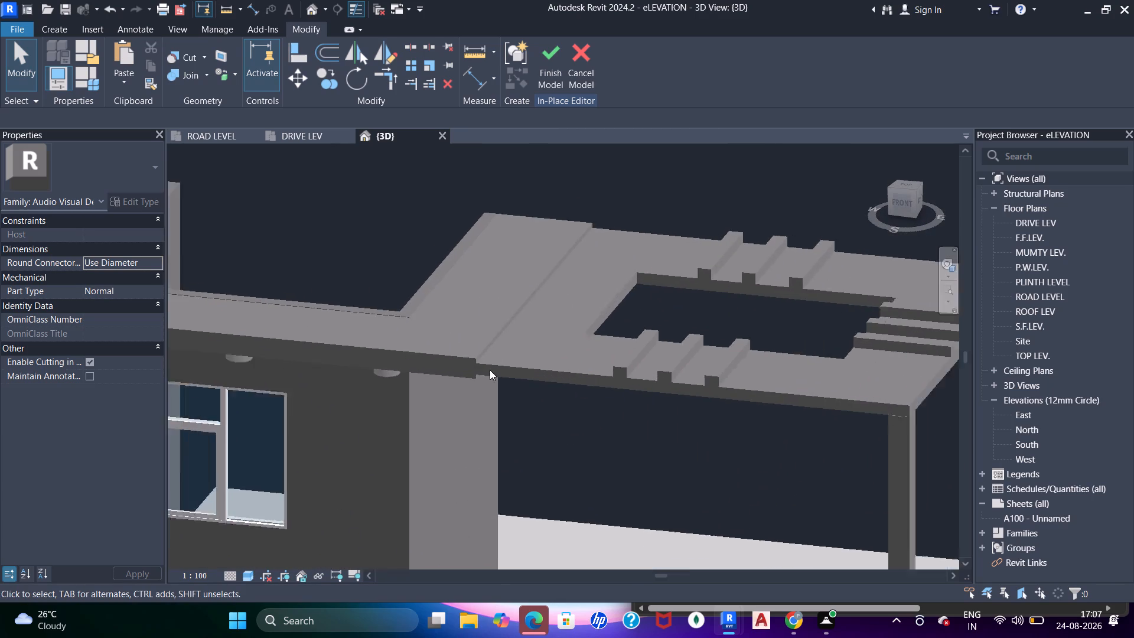
middle_click_drag(497, 360, 478, 369, "shift")
scroll(552, 324, "up", 1)
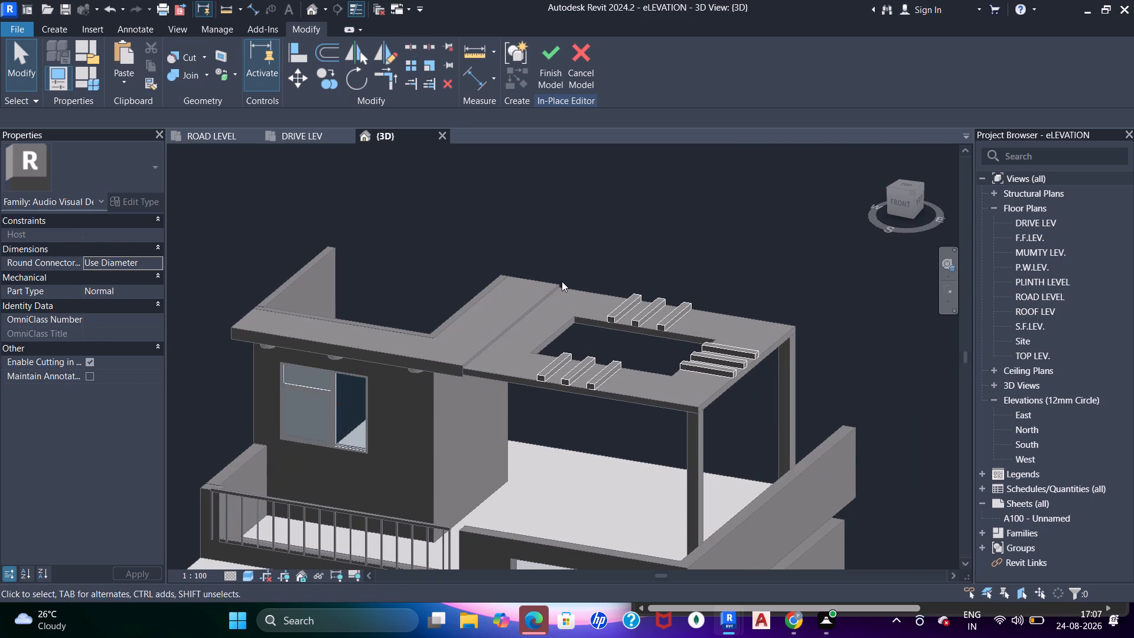
middle_click_drag(677, 418, 683, 310, "shift")
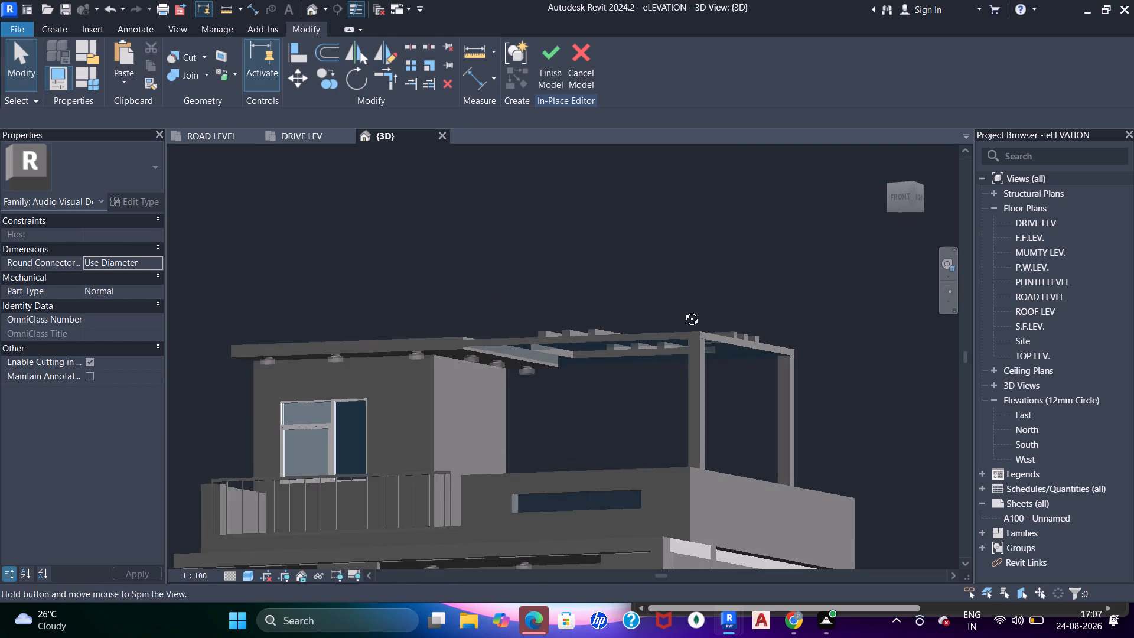
middle_click_drag(683, 310, 700, 246, "shift")
scroll(694, 258, "down", 4)
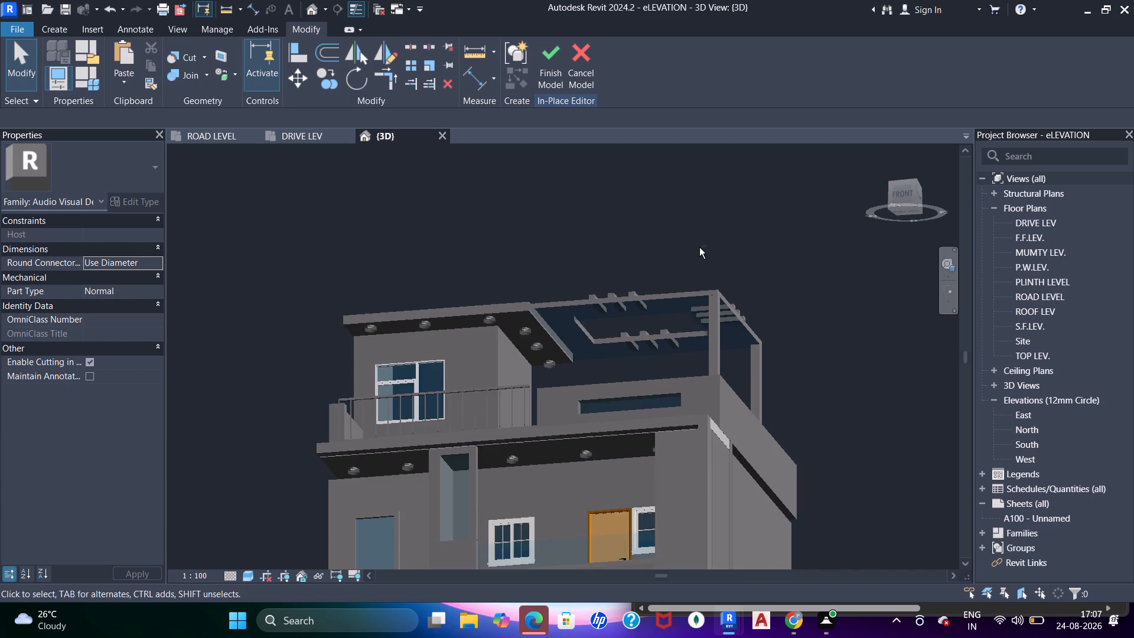
middle_click_drag(697, 315, 696, 438, "shift")
scroll(479, 307, "down", 5)
middle_click_drag(500, 371, 587, 273, "shift")
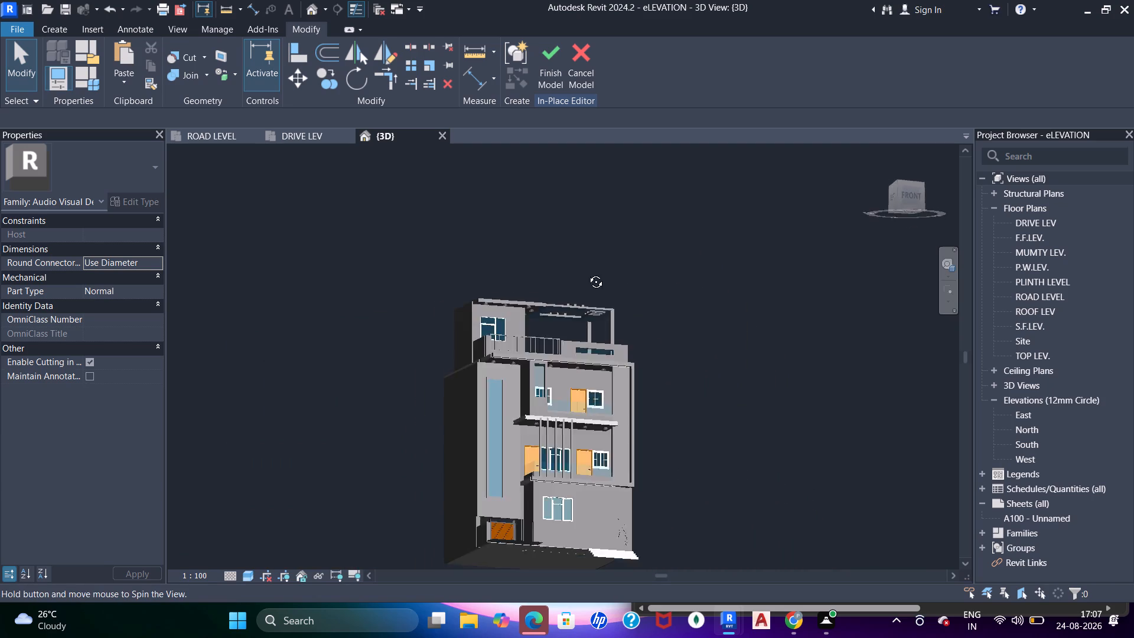
Compare the modelled roof strips with the pergola in the reference render and the front elevation drawing.
middle_click_drag(587, 273, 630, 388, "shift")
middle_click_drag(615, 445, 623, 395)
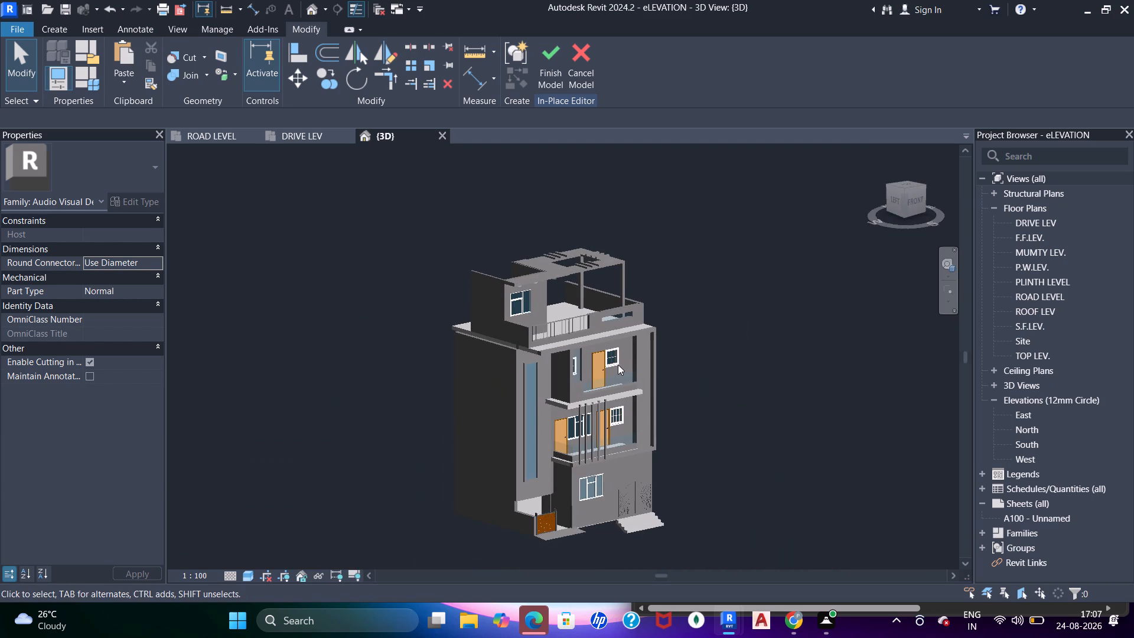
left_click(298, 135)
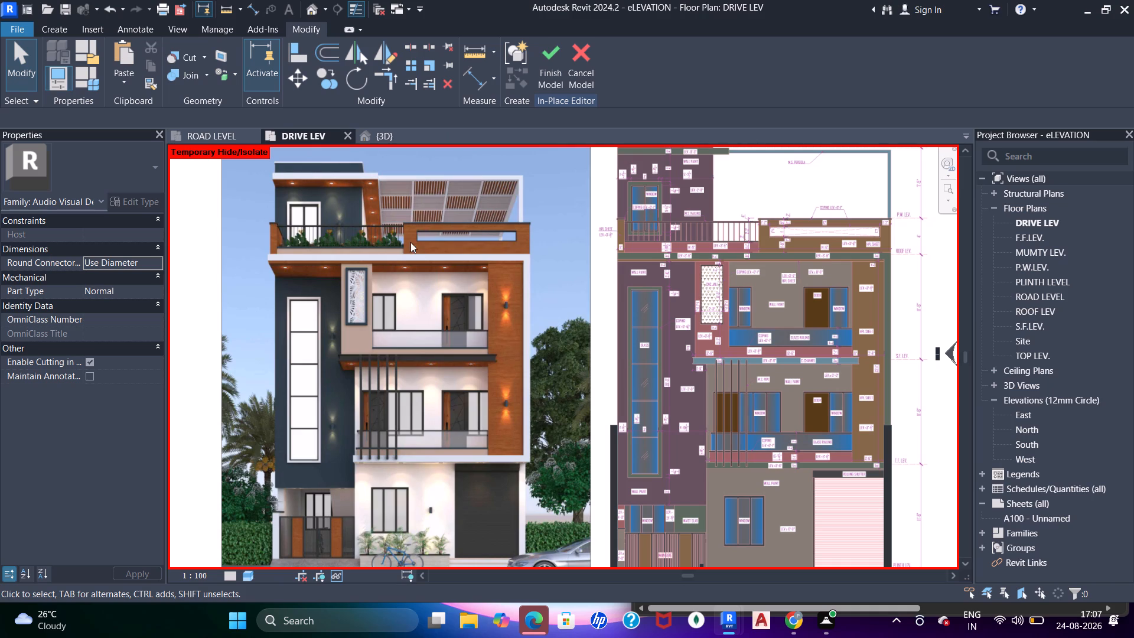
scroll(422, 248, "down", 1)
middle_click_drag(424, 226, 413, 289)
scroll(413, 289, "up", 1)
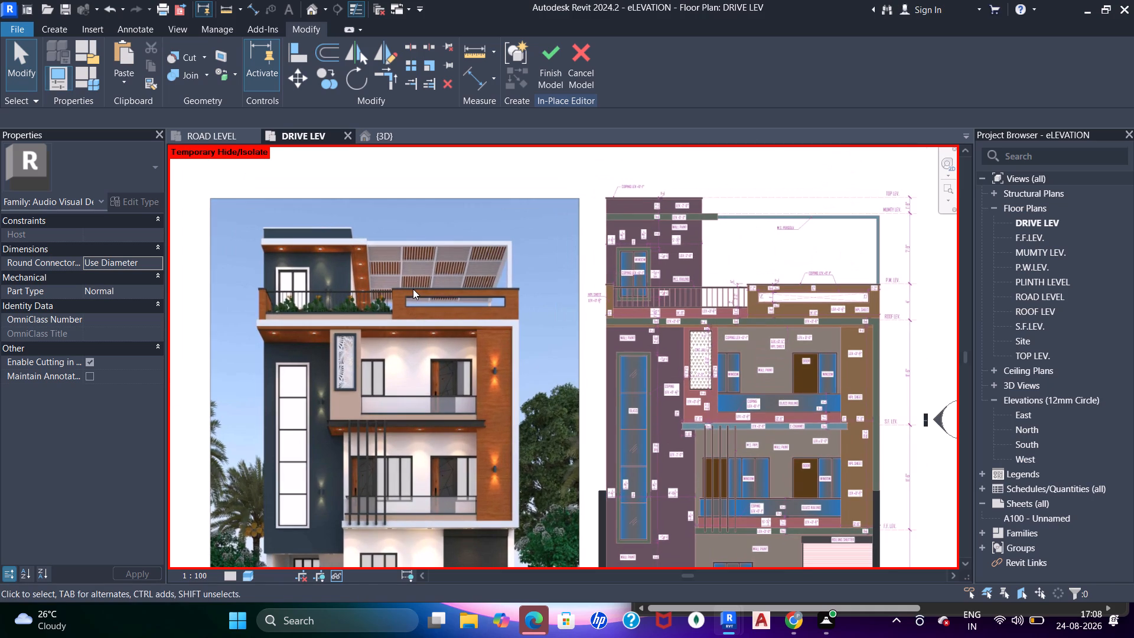
Finish the in-place model holding the strips around the roof slab opening.
left_click(396, 132)
middle_click_drag(509, 285, 552, 419, "shift")
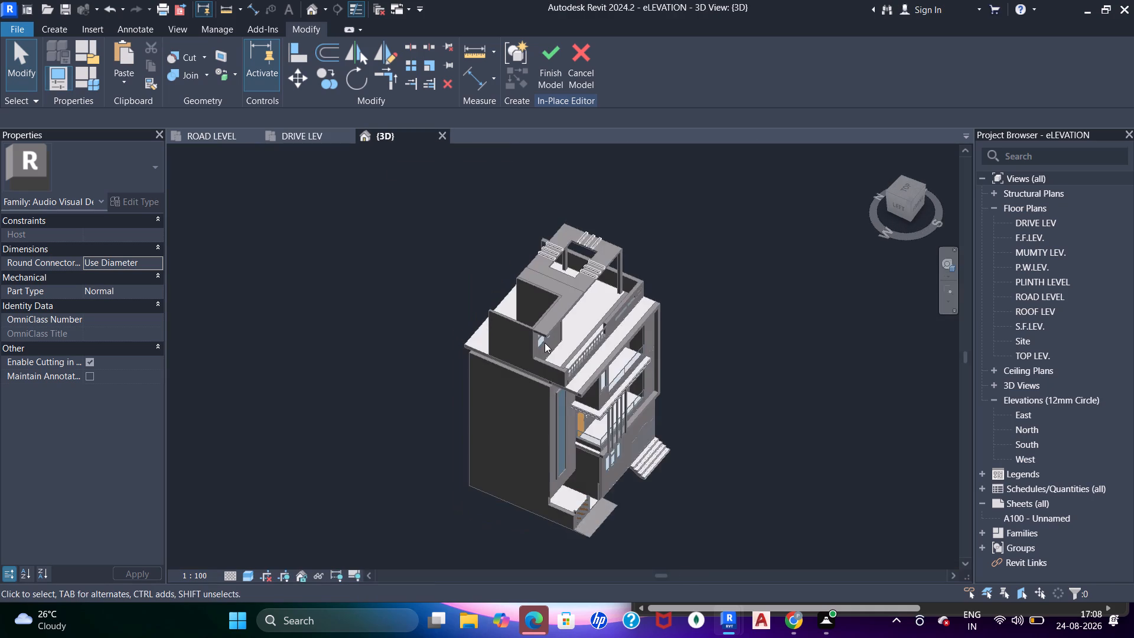
scroll(545, 343, "up", 6)
middle_click_drag(542, 337, 542, 266)
left_click(552, 57)
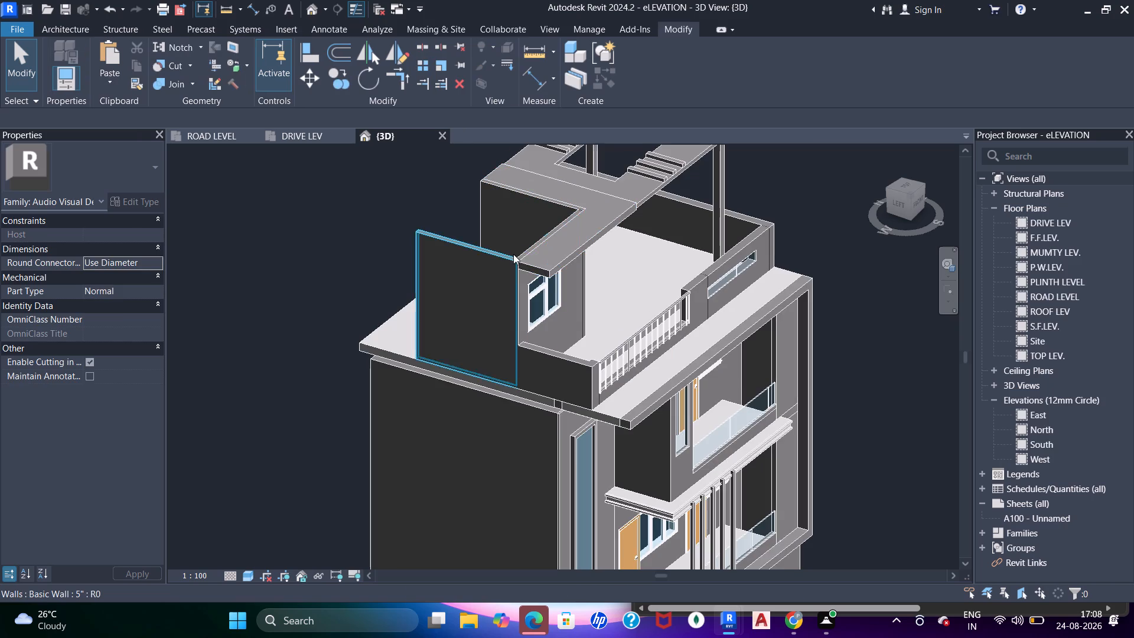
Examine the rooftop stair room in 3D and its parapet, slab band and level notes on the front elevation drawing.
middle_click_drag(529, 269, 634, 248)
middle_click_drag(610, 264, 595, 306)
middle_click_drag(598, 286, 556, 352, "shift")
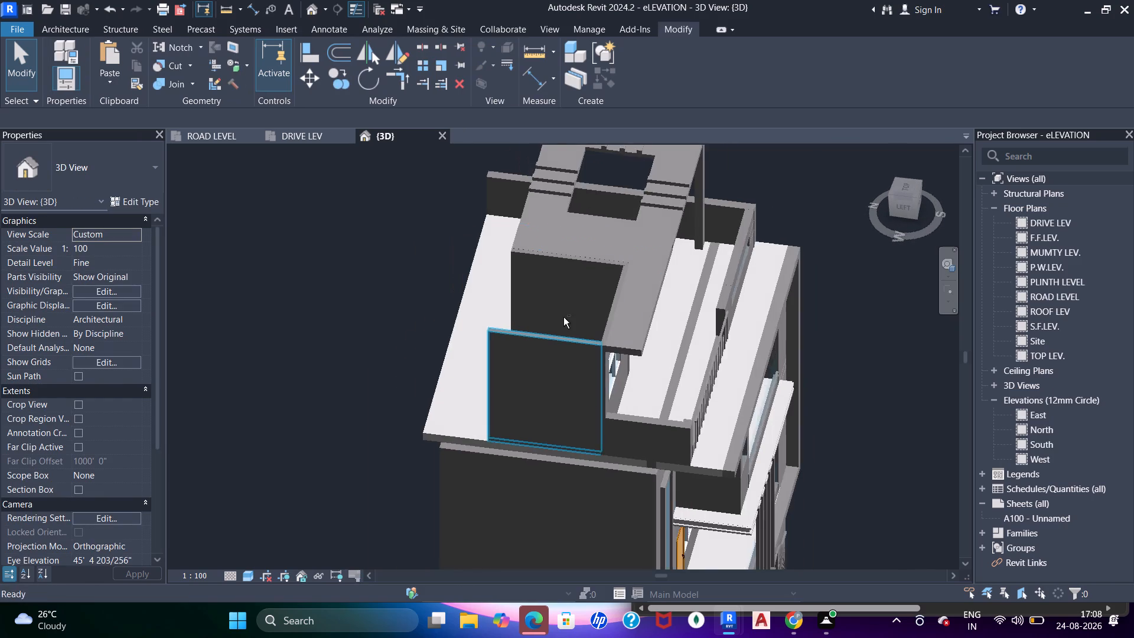
left_click(293, 134)
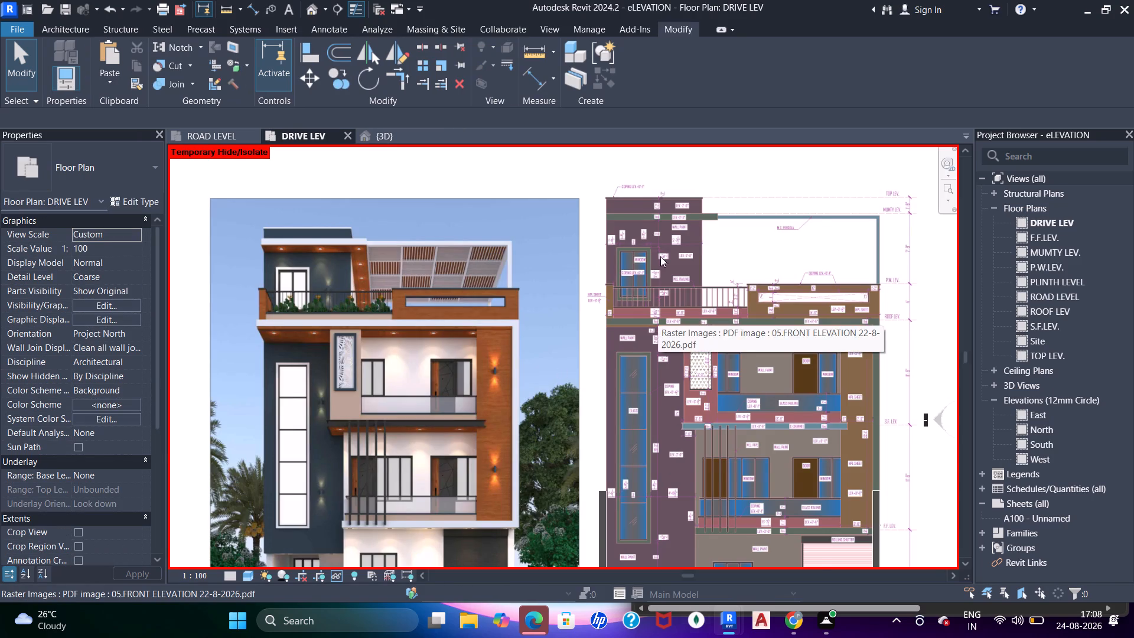
scroll(653, 171, "up", 4)
middle_click_drag(719, 193, 639, 230)
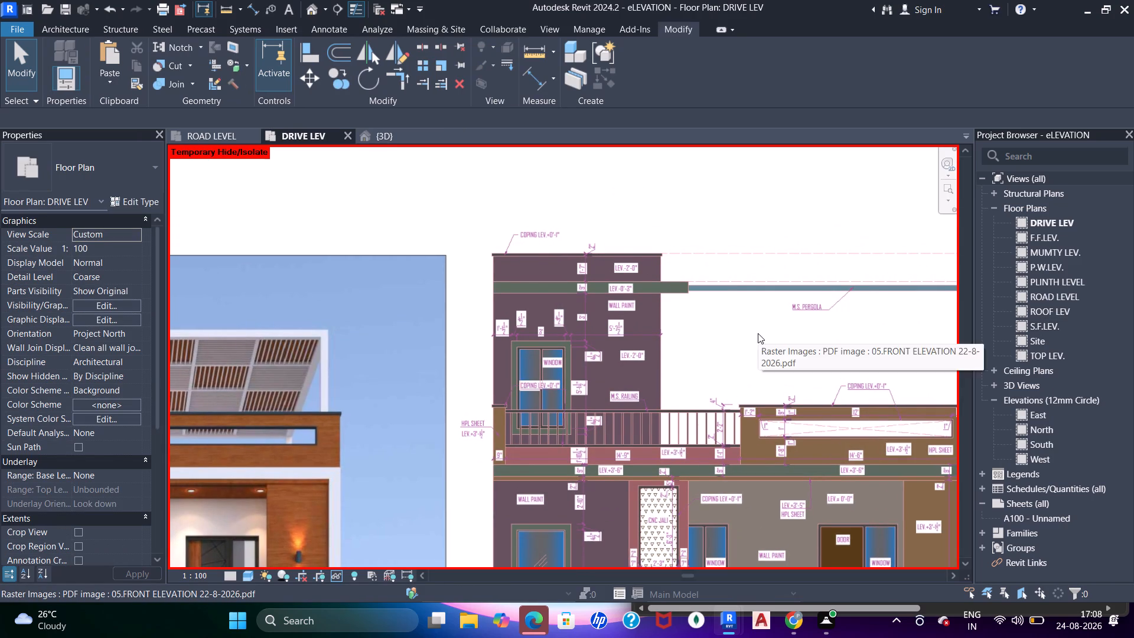
scroll(596, 284, "up", 1)
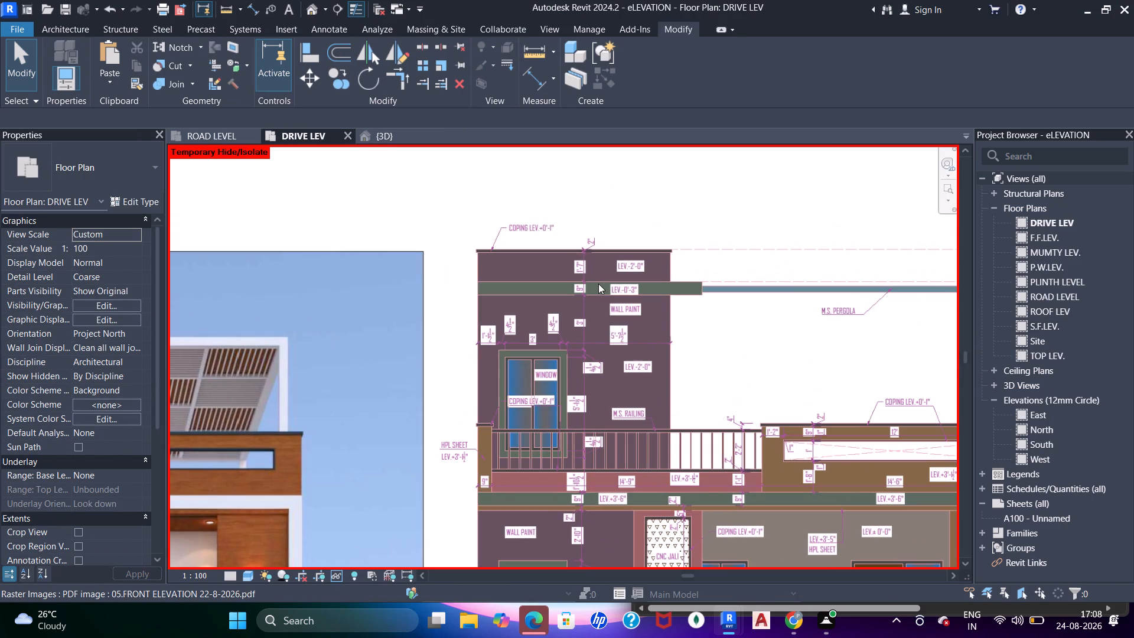
middle_click_drag(598, 284, 579, 287)
scroll(489, 276, "up", 2)
Create a 2" floor on DRIVE LEV from a rectangle about 9'-11" by 4", just above the elevation drawing's LEV.-0'-3" band.
left_click(69, 29)
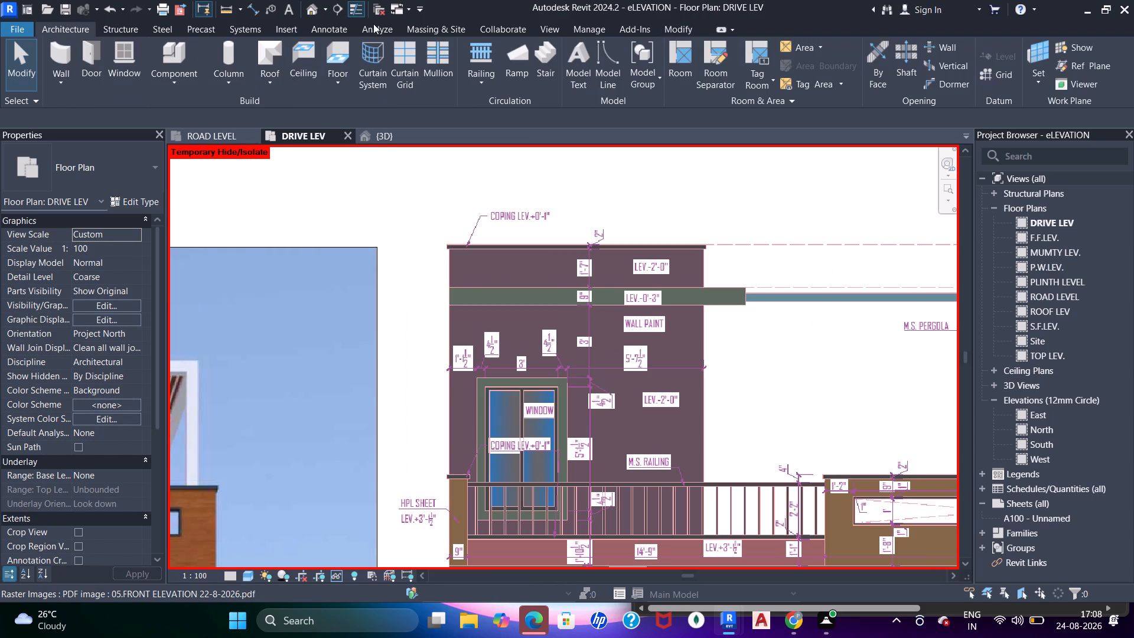
left_click(335, 48)
scroll(487, 292, "up", 2)
middle_click_drag(503, 284, 481, 291)
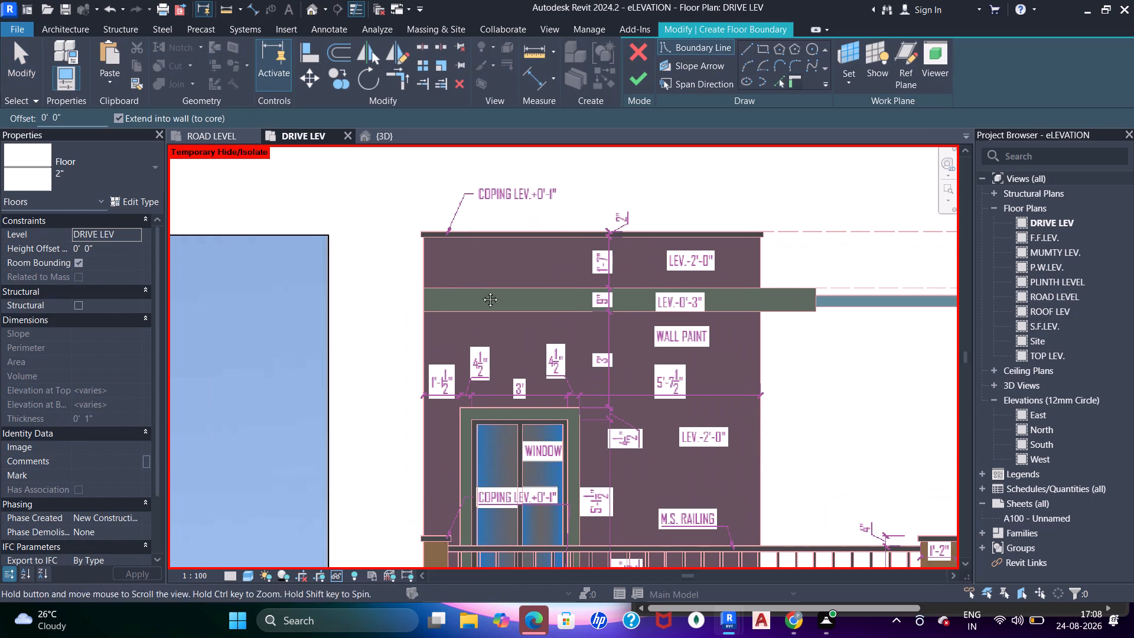
middle_click_drag(481, 291, 465, 298)
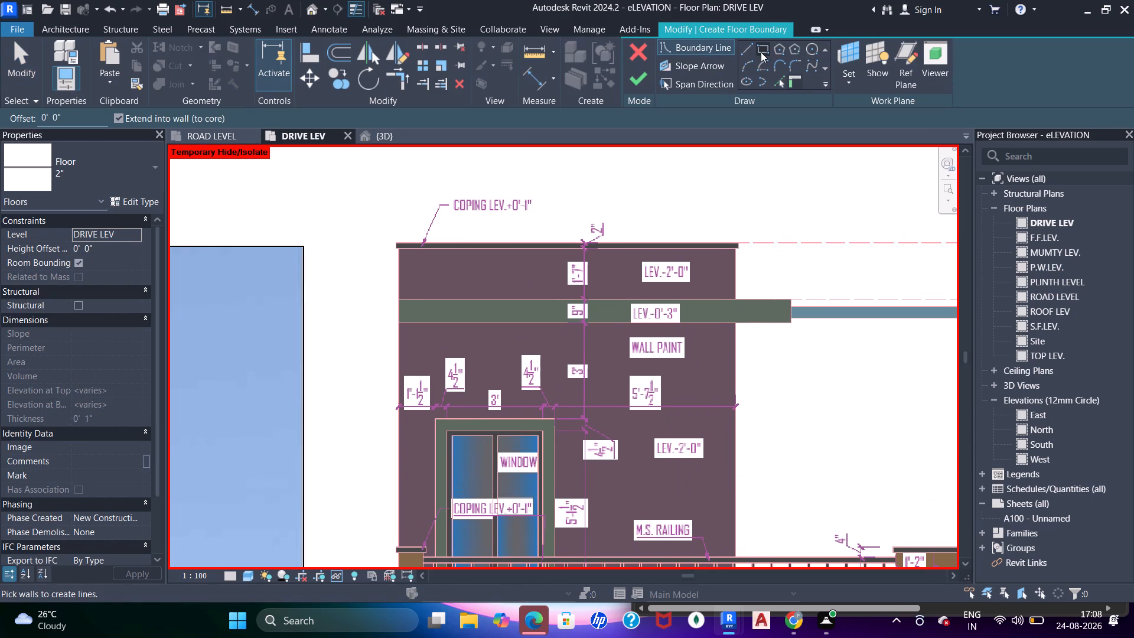
left_click(761, 52)
left_click(400, 299)
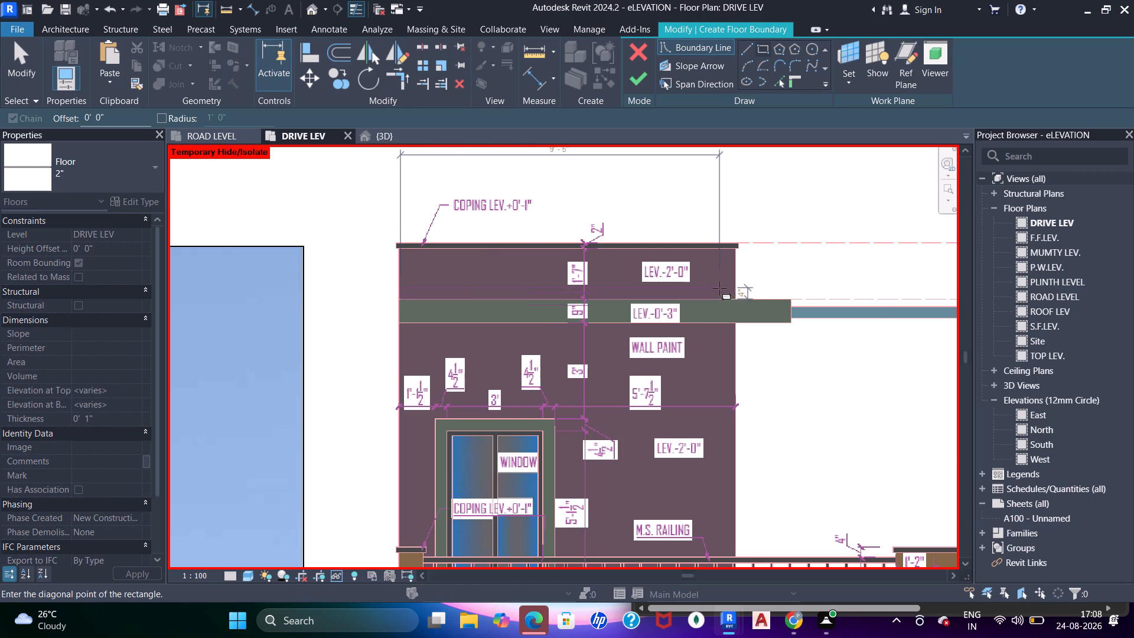
scroll(721, 290, "up", 6)
left_click(758, 285)
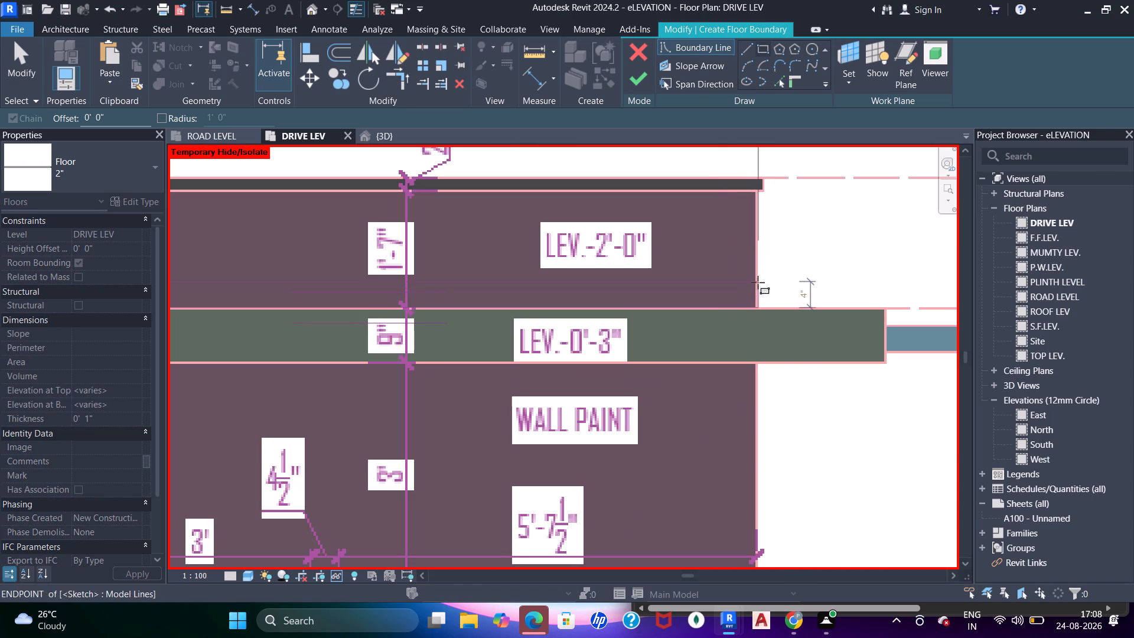
left_click(648, 77)
Set the new floor's level to MUMTY LEV.
left_click(380, 137)
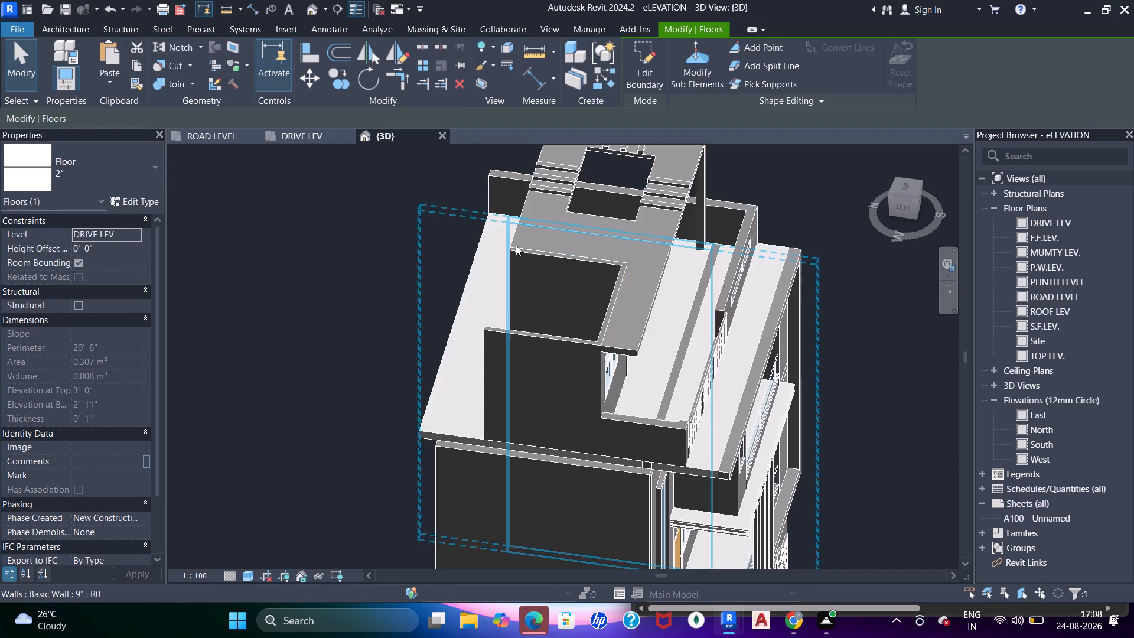
scroll(519, 247, "down", 4)
middle_click_drag(568, 340, 695, 222, "shift")
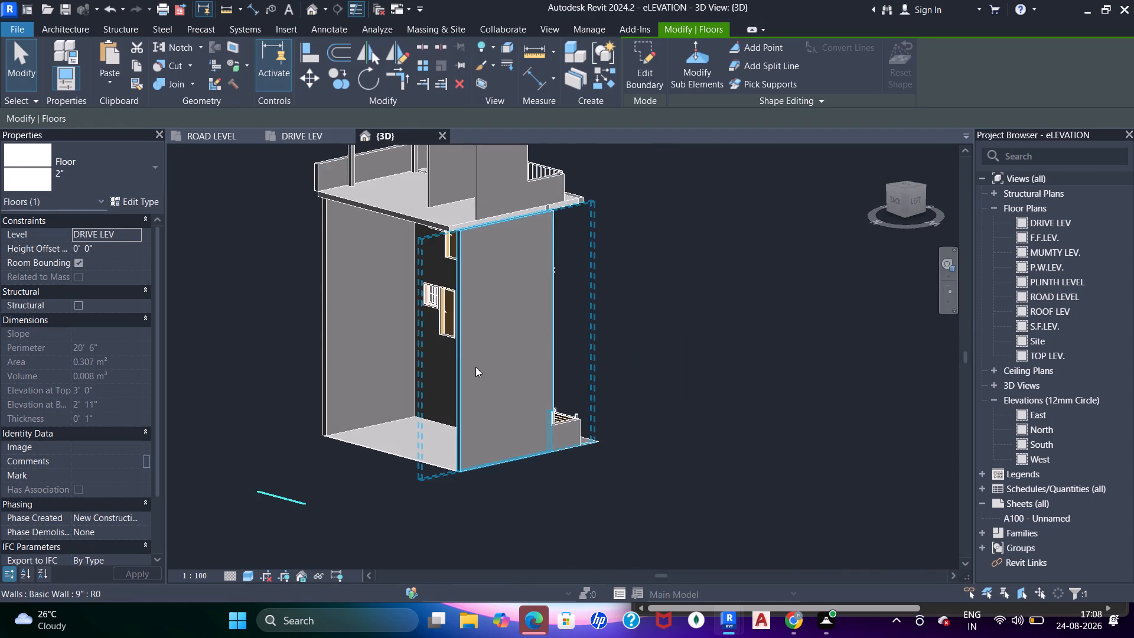
scroll(457, 355, "down", 2)
middle_click_drag(422, 362, 615, 442)
scroll(581, 465, "up", 1)
middle_click_drag(506, 238, 501, 181)
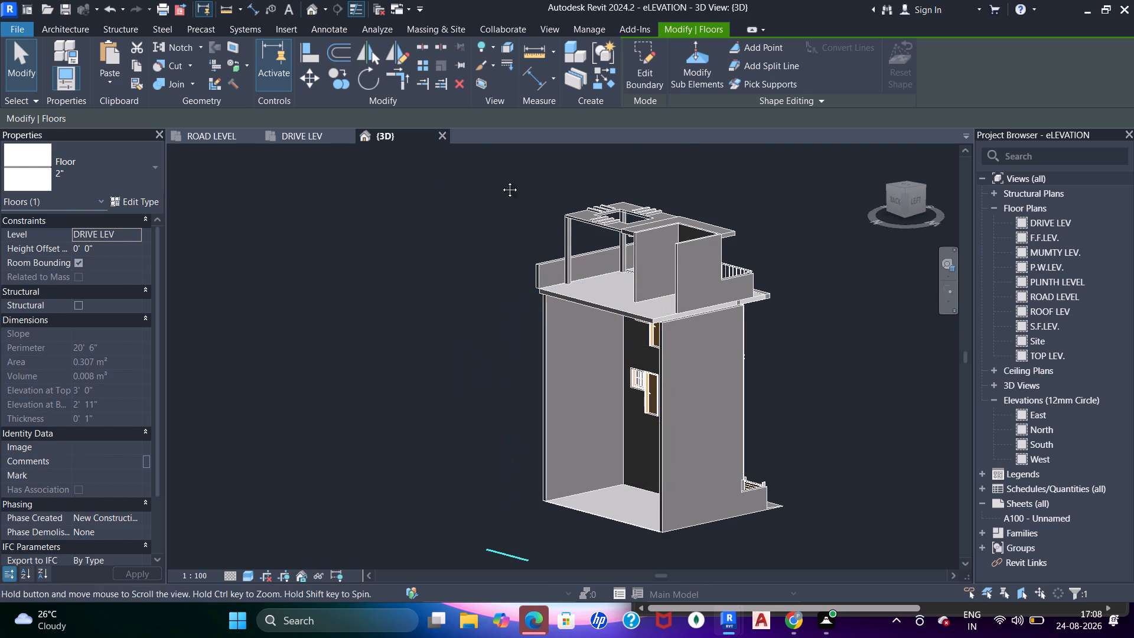
middle_click_drag(501, 181, 499, 170)
left_click(138, 233)
scroll(105, 305, "down", 2)
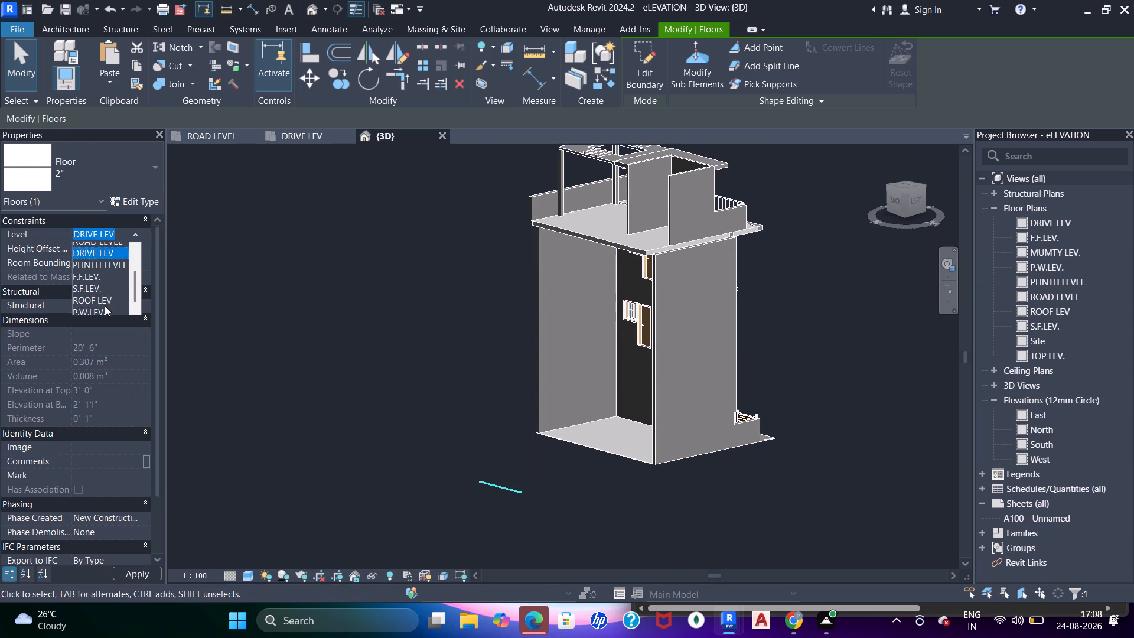
left_click(105, 290)
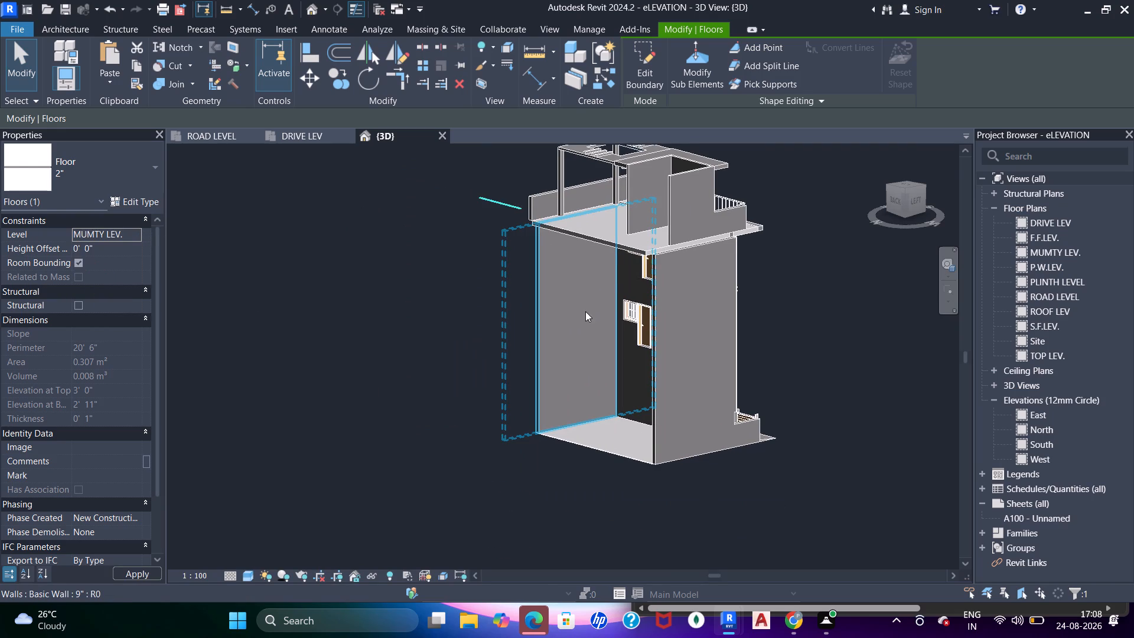
middle_click_drag(591, 313, 547, 353, "shift")
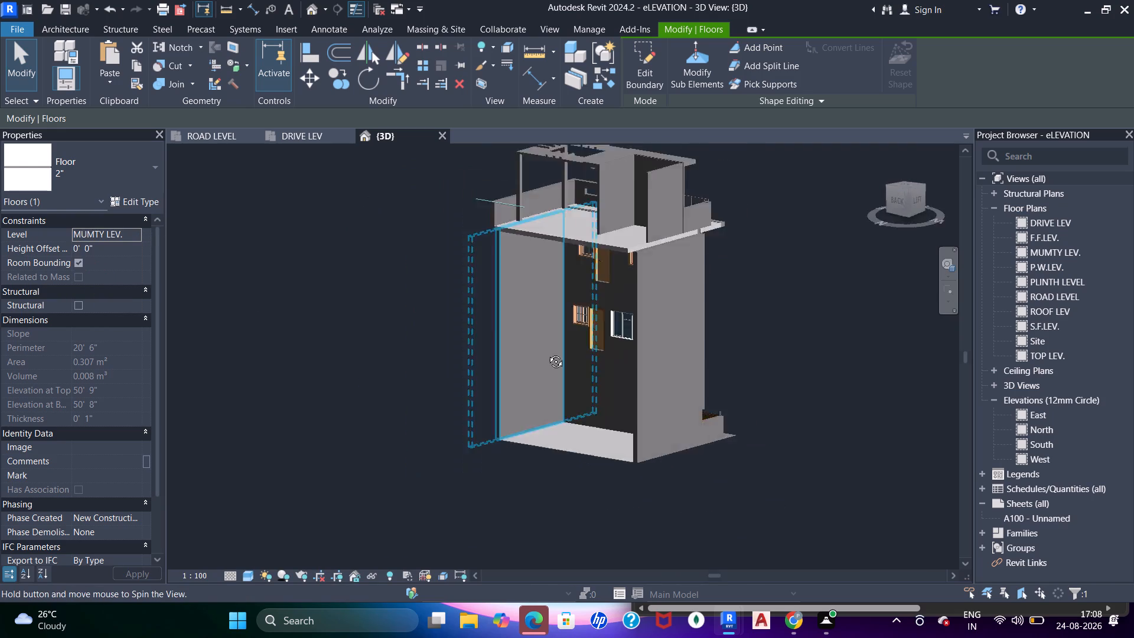
middle_click_drag(547, 353, 523, 365, "shift")
middle_click_drag(572, 313, 543, 406)
middle_click_drag(536, 387, 520, 428, "shift")
key("Escape")
key("Escape")
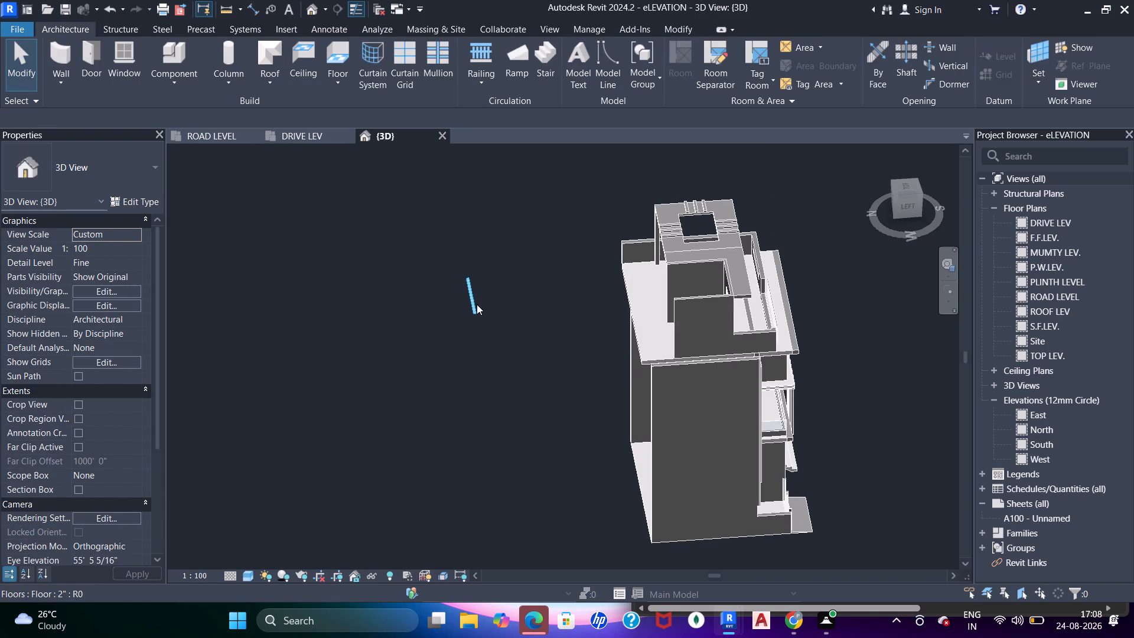
Edit the new floor's boundary and align its nearer long edge with the stair room's front window wall.
double_click(477, 304)
scroll(477, 304, "up", 4)
middle_click_drag(477, 319, 462, 347)
scroll(493, 297, "down", 1)
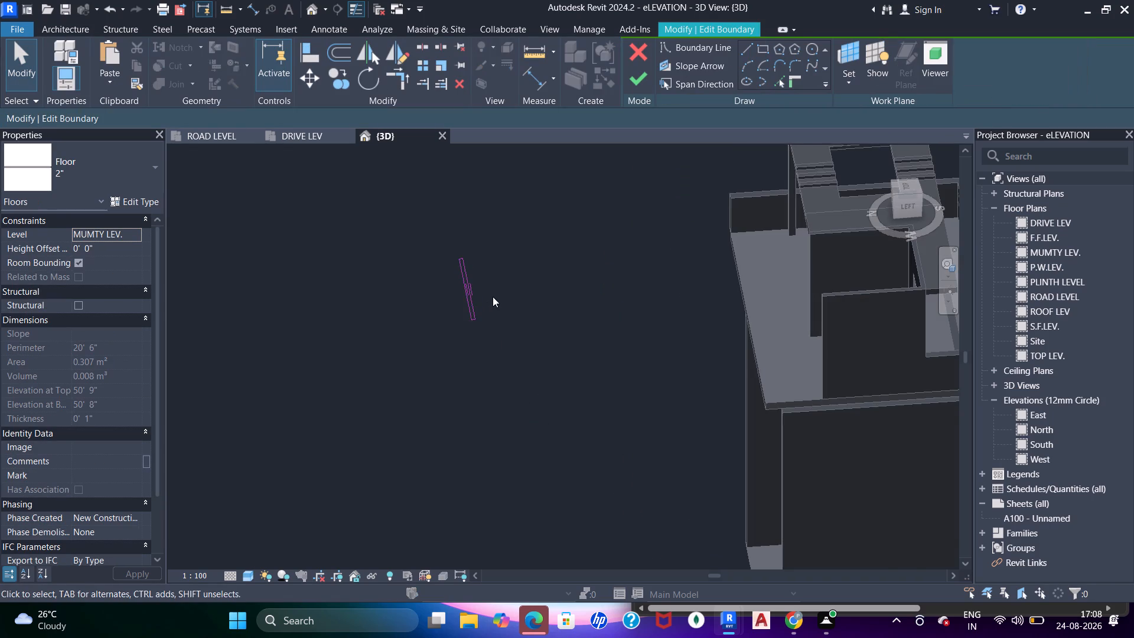
scroll(493, 297, "down", 1)
middle_click_drag(510, 297, 432, 391)
scroll(467, 379, "up", 3)
key("a")
key("a")
key("a")
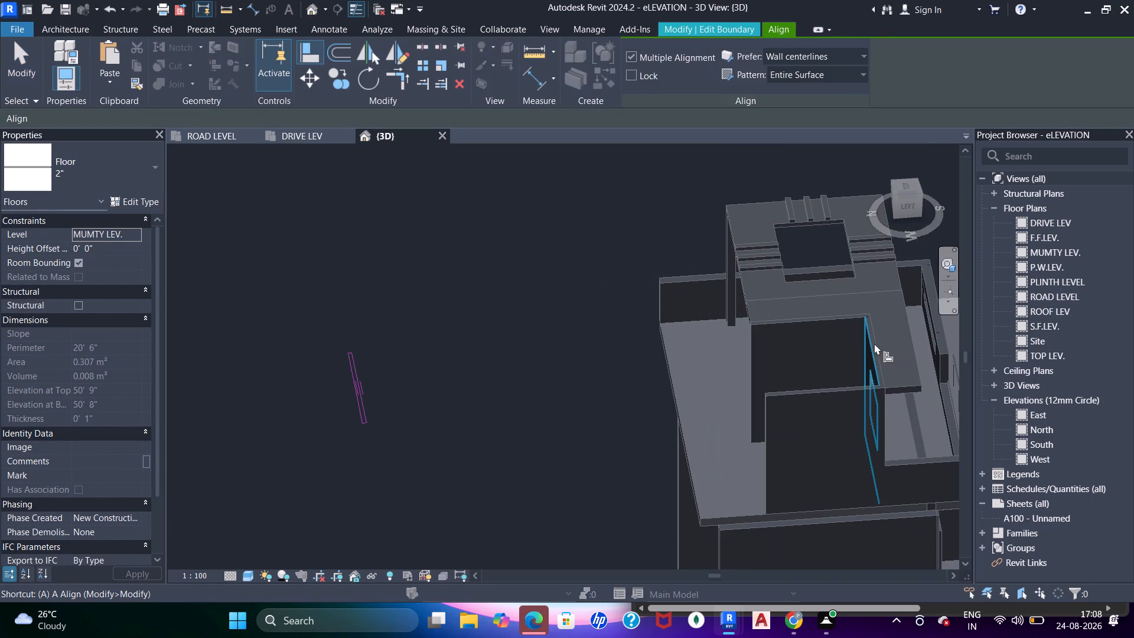
scroll(869, 347, "up", 6)
left_click(870, 347)
middle_click_drag(575, 376, 682, 369)
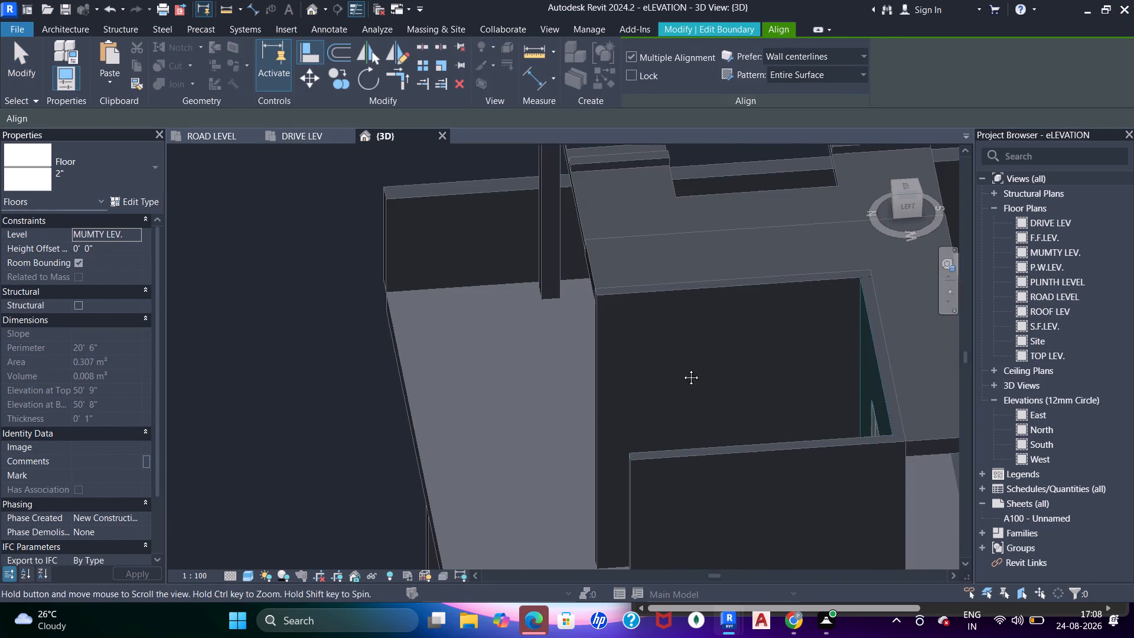
middle_click_drag(682, 369, 883, 341)
middle_click_drag(412, 338, 723, 338)
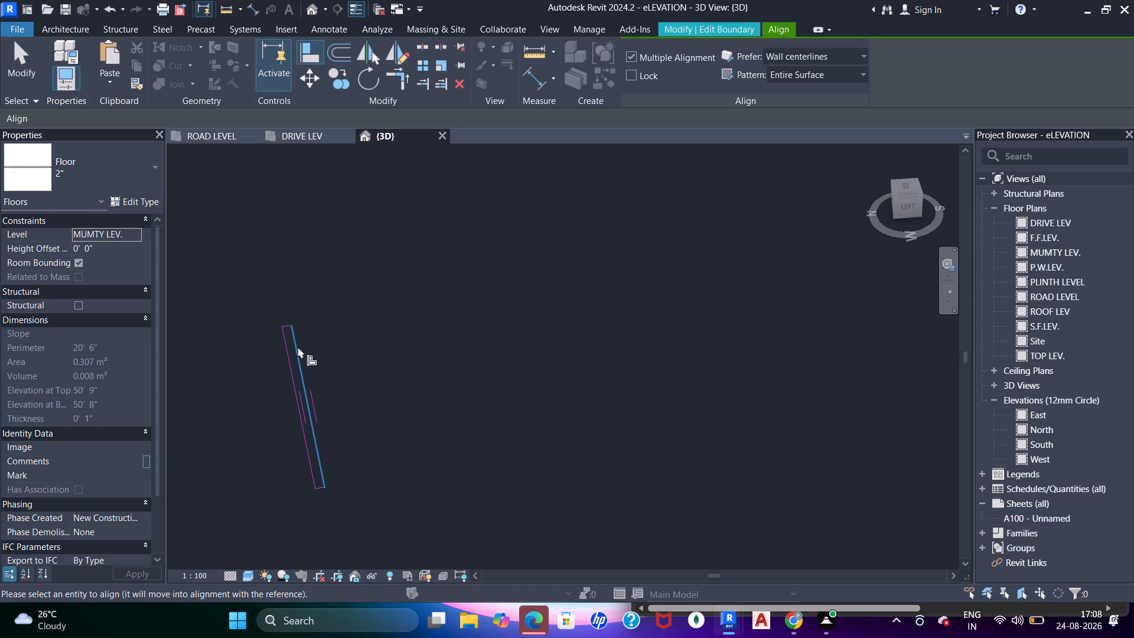
left_click(298, 347)
scroll(421, 335, "down", 9)
middle_click_drag(487, 393, 630, 343, "shift")
key("Escape")
key("Escape")
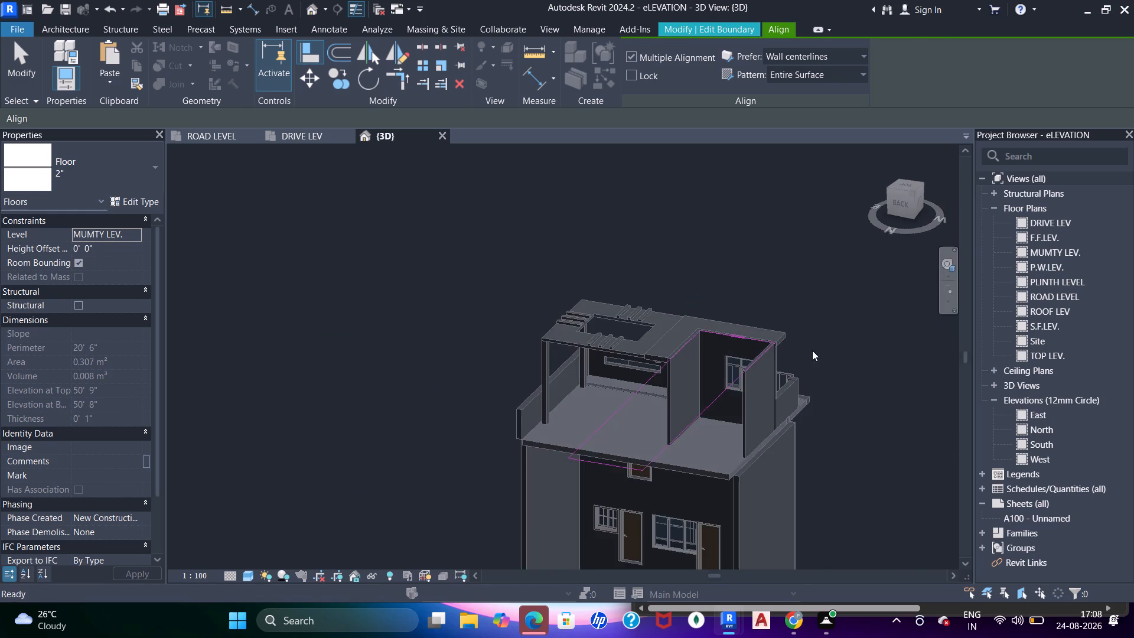
Move the floor boundary's opposite long edge to the rear end of the stair room walls.
middle_click_drag(797, 354, 767, 388, "shift")
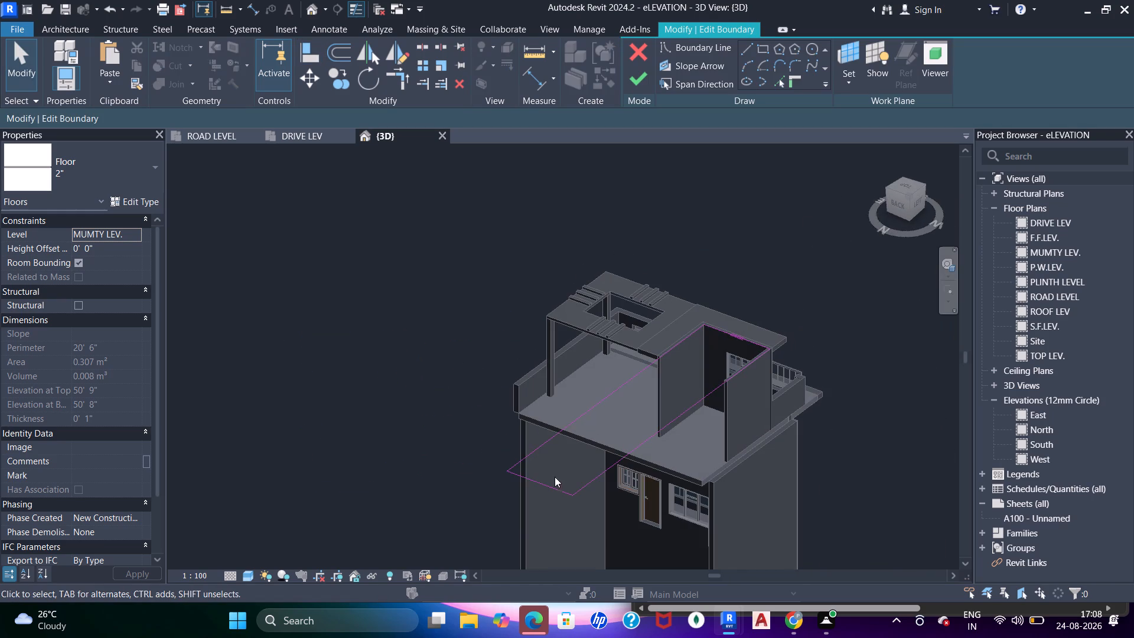
left_click(551, 479)
left_click(549, 489)
left_click_drag(541, 483, 662, 360)
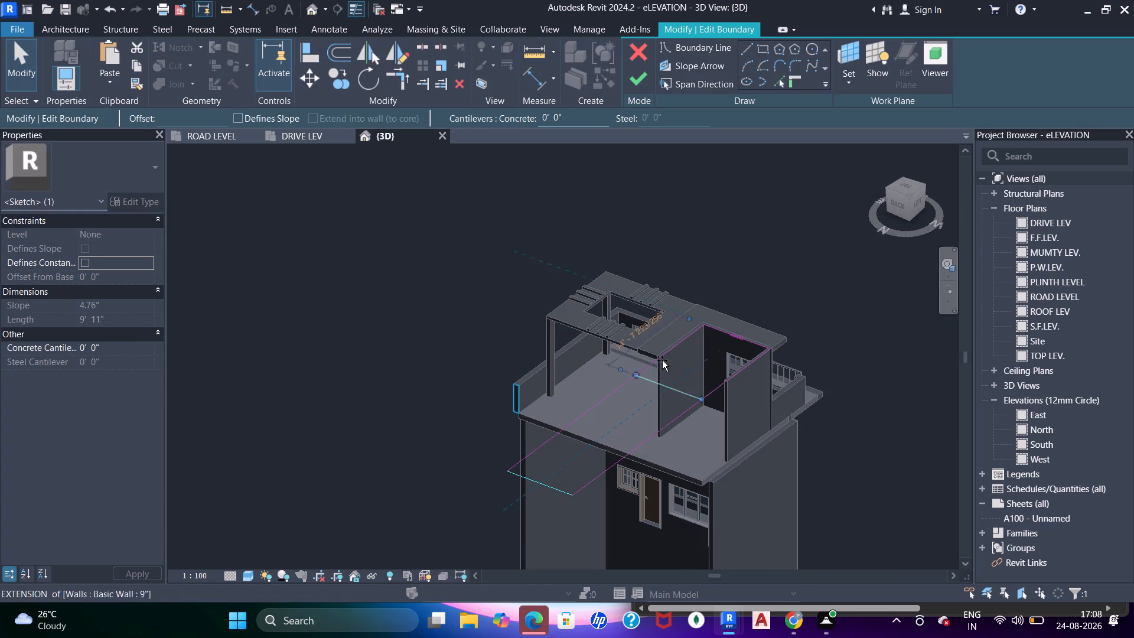
left_click_drag(662, 360, 667, 358)
Finish the stair room floor boundary without attaching the walls to the floor.
middle_click_drag(677, 375, 594, 385, "shift")
middle_click_drag(741, 373, 699, 363, "shift")
scroll(698, 360, "up", 11)
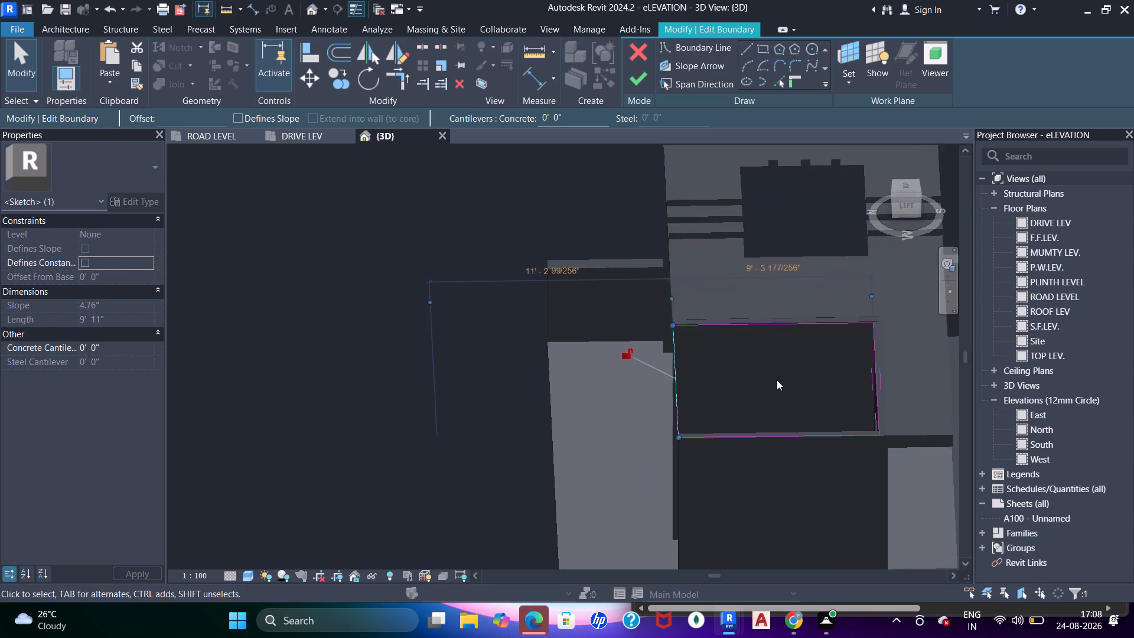
middle_click_drag(767, 405, 795, 350, "shift")
key("shift+Escape")
scroll(729, 342, "down", 4)
middle_click_drag(515, 395, 698, 477, "shift")
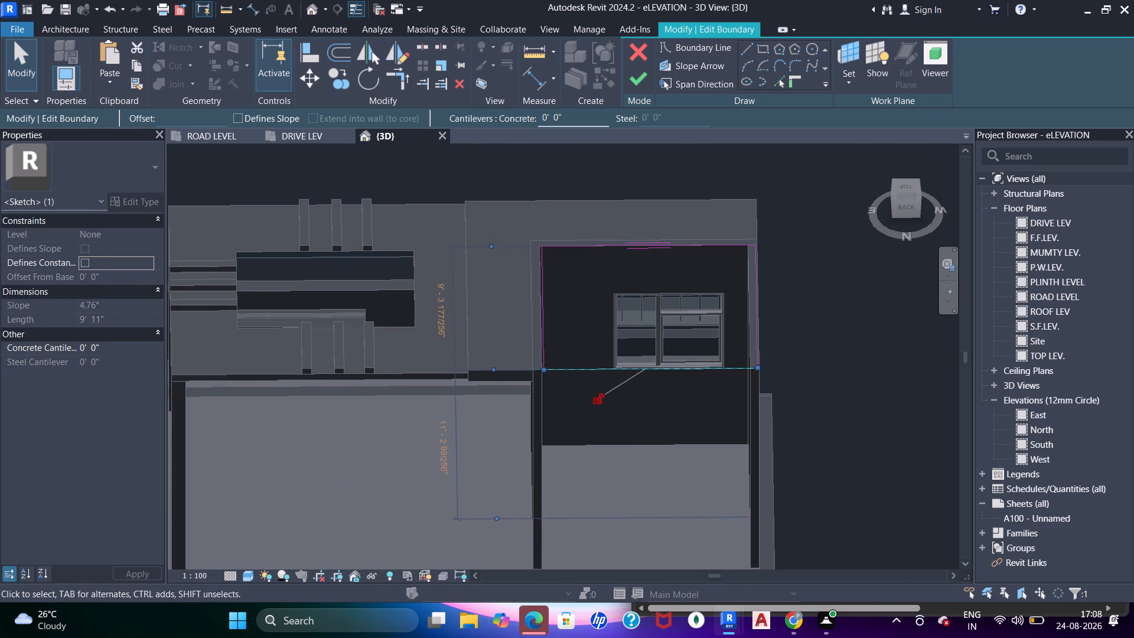
left_click(642, 85)
scroll(716, 301, "down", 4)
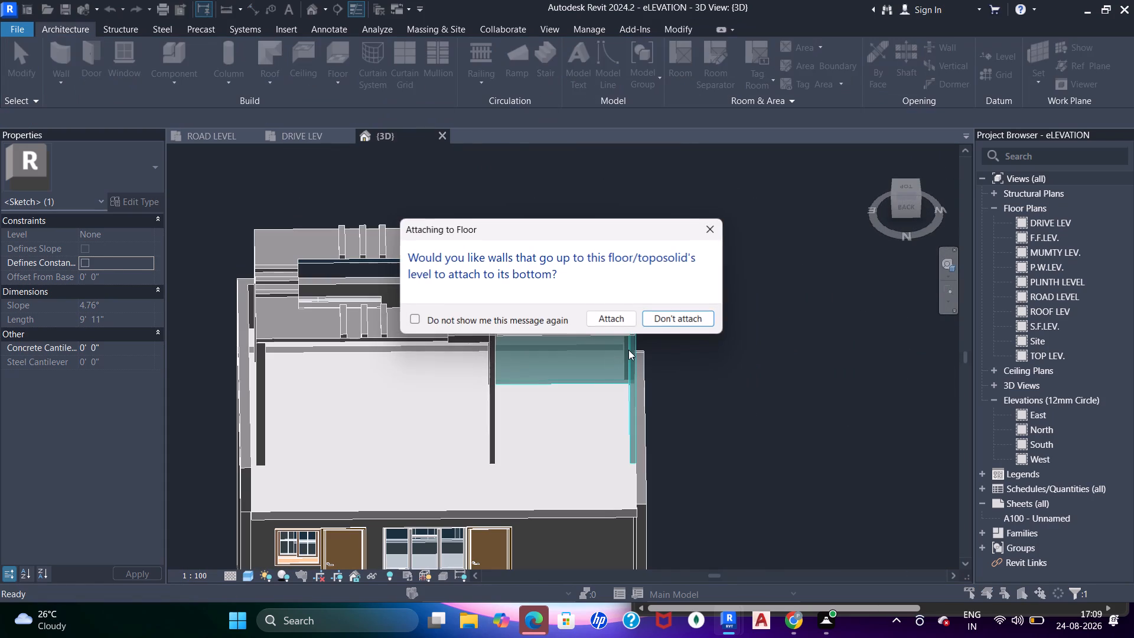
left_click(686, 320)
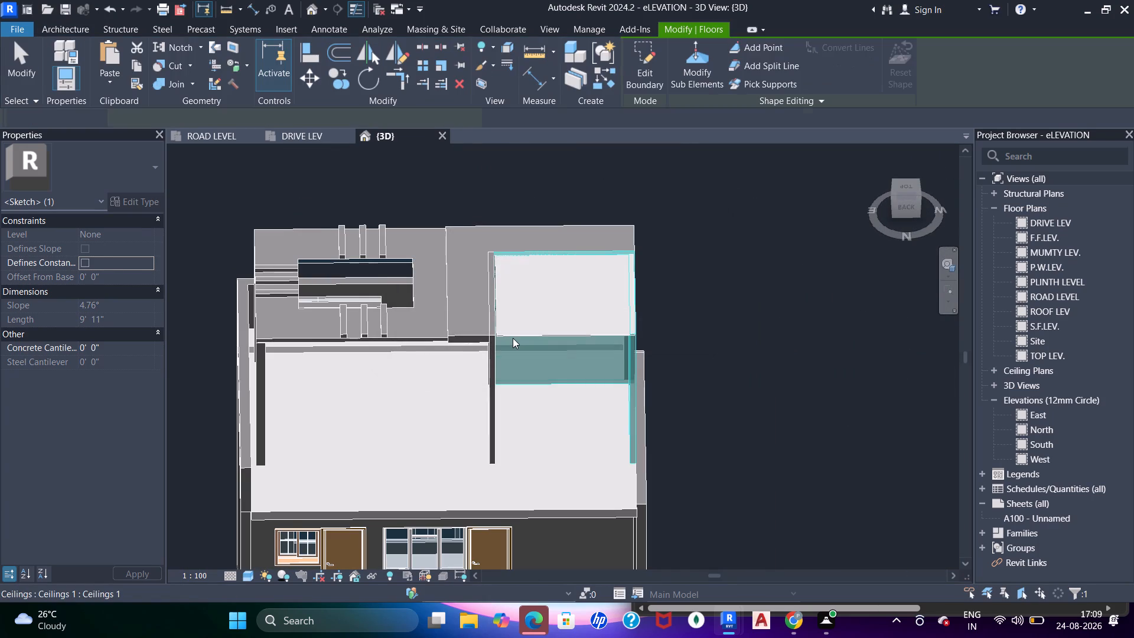
key("Escape")
Reopen the stair room floor's boundary and align its outer side edge with the inner face of the outer side wall.
middle_click_drag(783, 359, 775, 324, "shift")
left_click(672, 373)
double_click(675, 372)
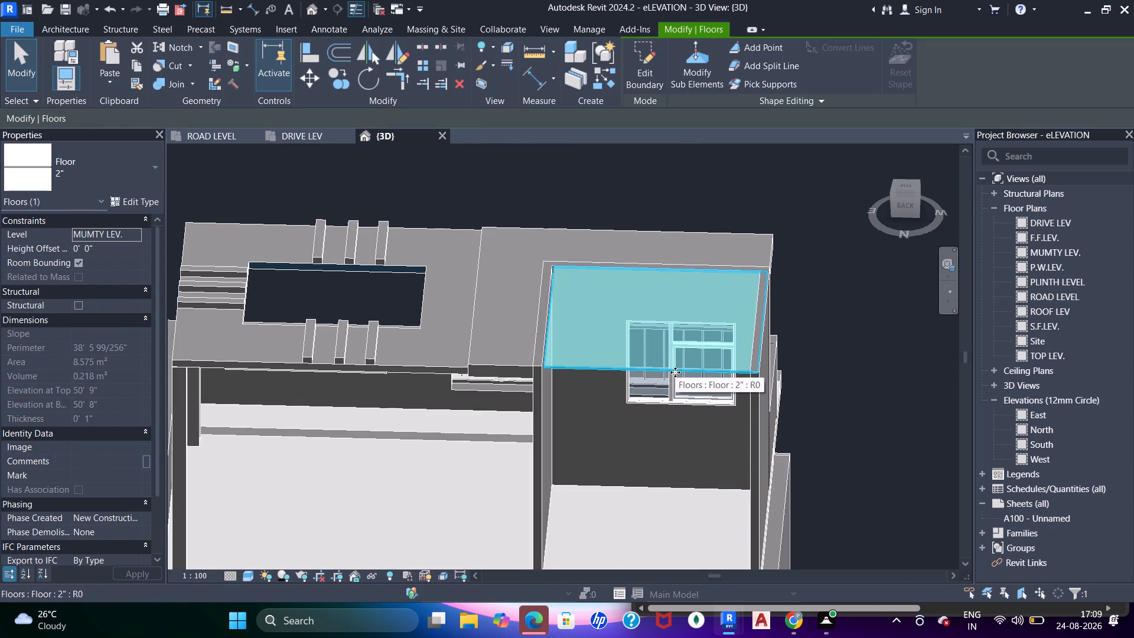
middle_click_drag(737, 338, 742, 371, "shift")
scroll(745, 360, "up", 2)
key("a")
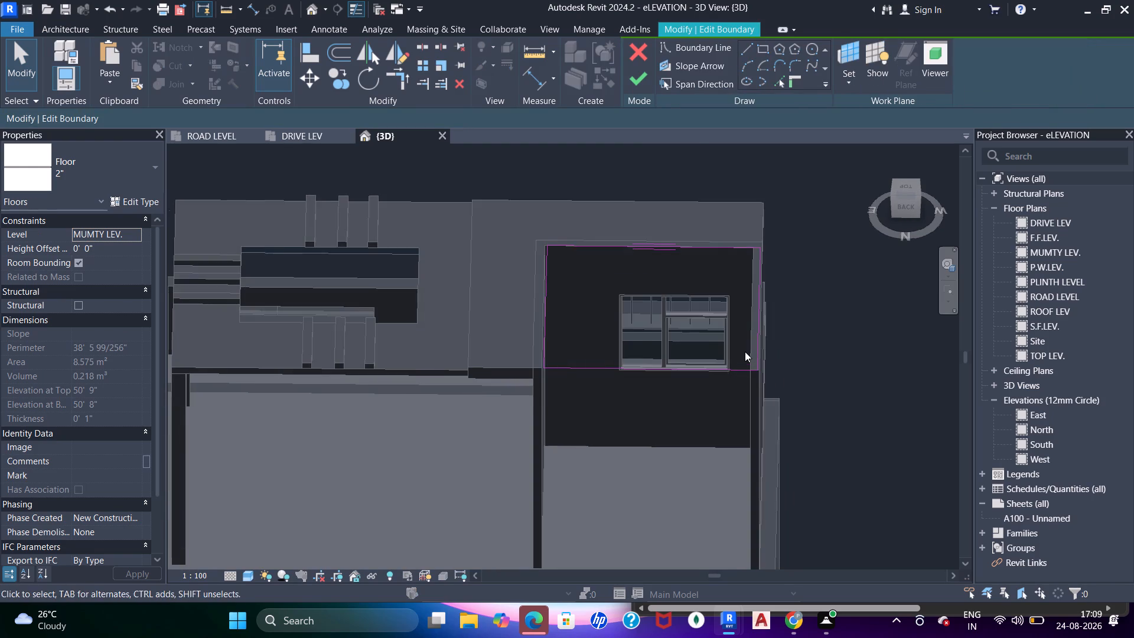
key("a")
key("a")
left_click(752, 319)
left_click(761, 323)
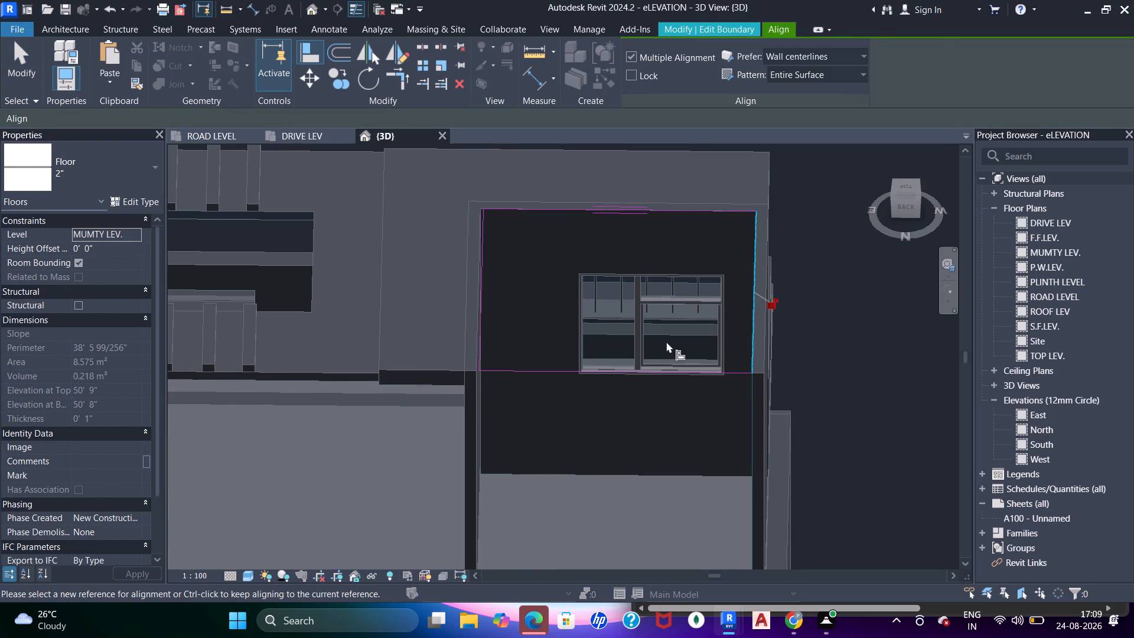
Align the floor boundary's remaining side edge with the inner face of the stair room's opposite side wall and finish the boundary.
key("Escape")
key("Escape")
middle_click_drag(529, 279, 534, 473, "shift")
middle_click_drag(540, 345, 536, 362, "shift")
scroll(479, 282, "up", 6)
key("a")
key("a")
left_click(477, 283)
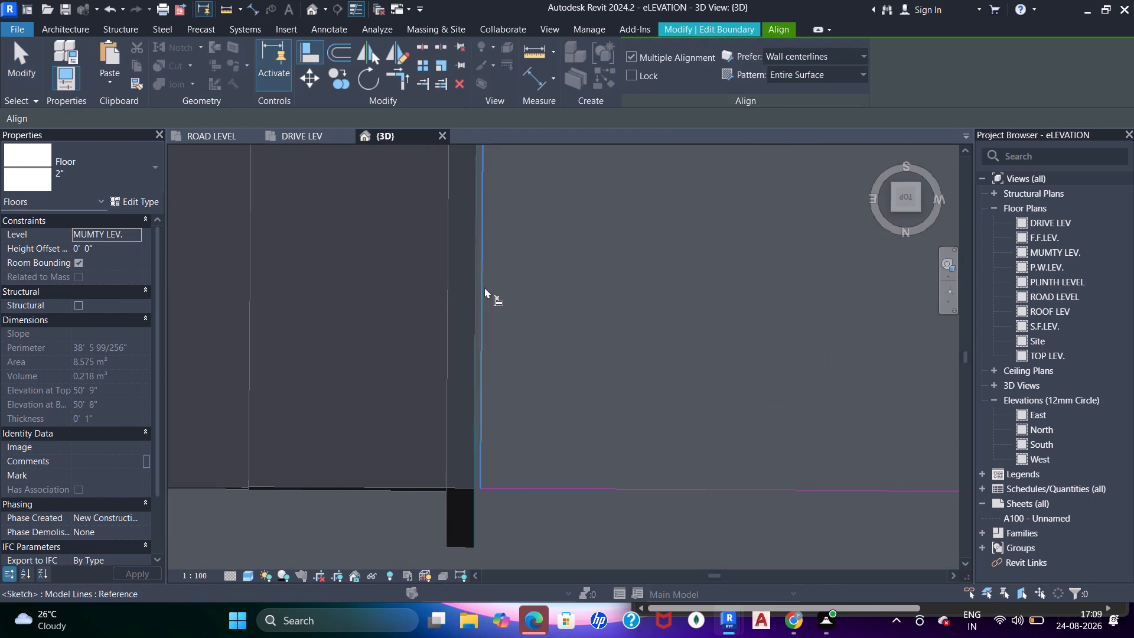
left_click(484, 287)
key("Escape")
key("Escape")
key("Escape")
key("Escape")
left_click(636, 73)
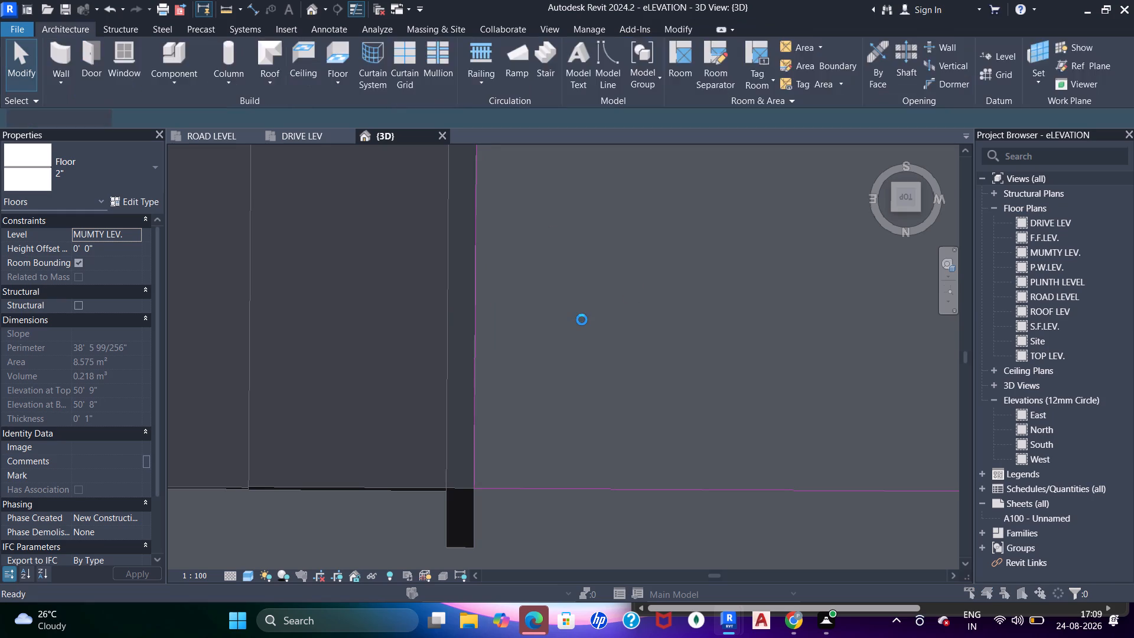
Examine the fitted stair room floor and the surrounding rooftop from several angles.
scroll(580, 320, "down", 6)
left_click(661, 313)
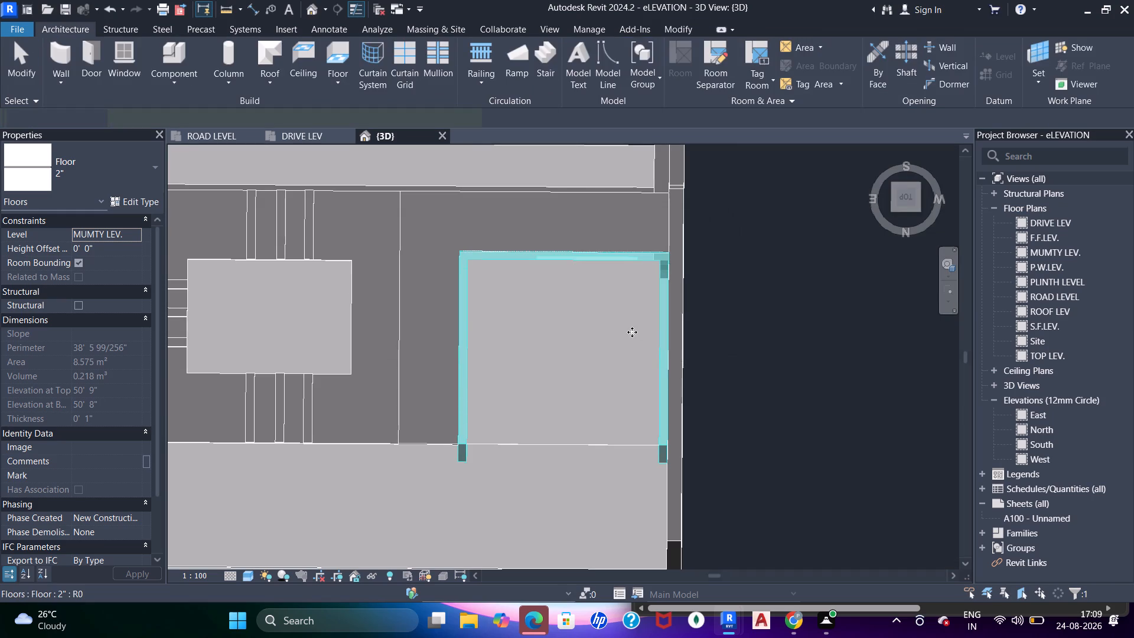
scroll(613, 315, "down", 11)
middle_click_drag(709, 382, 615, 226, "shift")
middle_click_drag(715, 270, 663, 264, "shift")
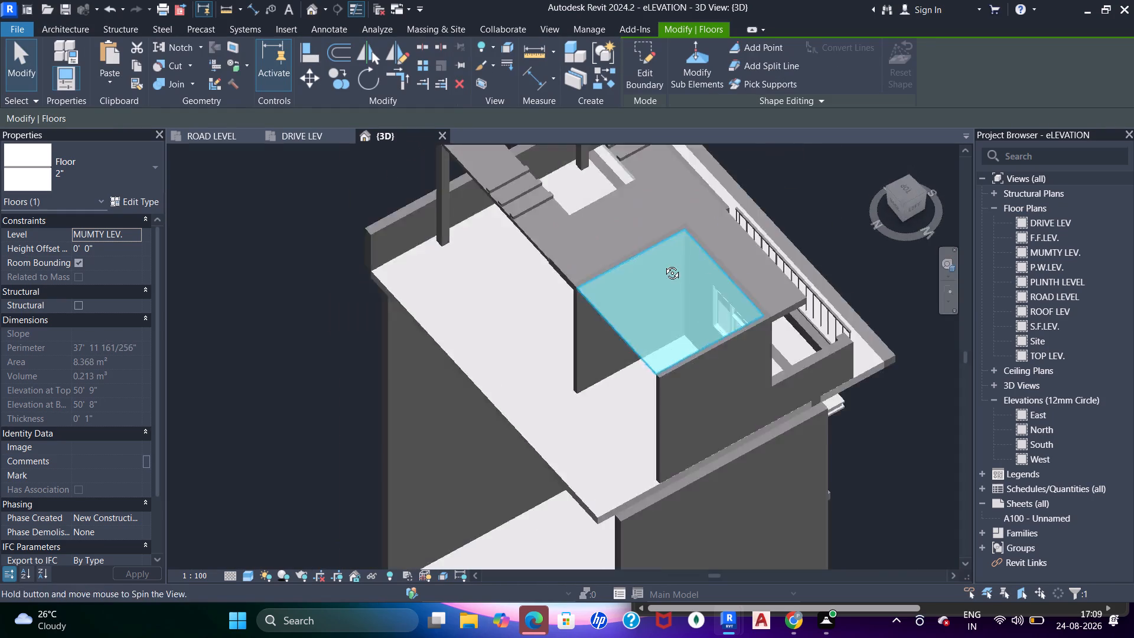
middle_click_drag(663, 264, 623, 238, "shift")
key("Escape")
scroll(695, 287, "up", 3)
middle_click_drag(715, 315, 561, 227, "shift")
scroll(640, 304, "down", 2)
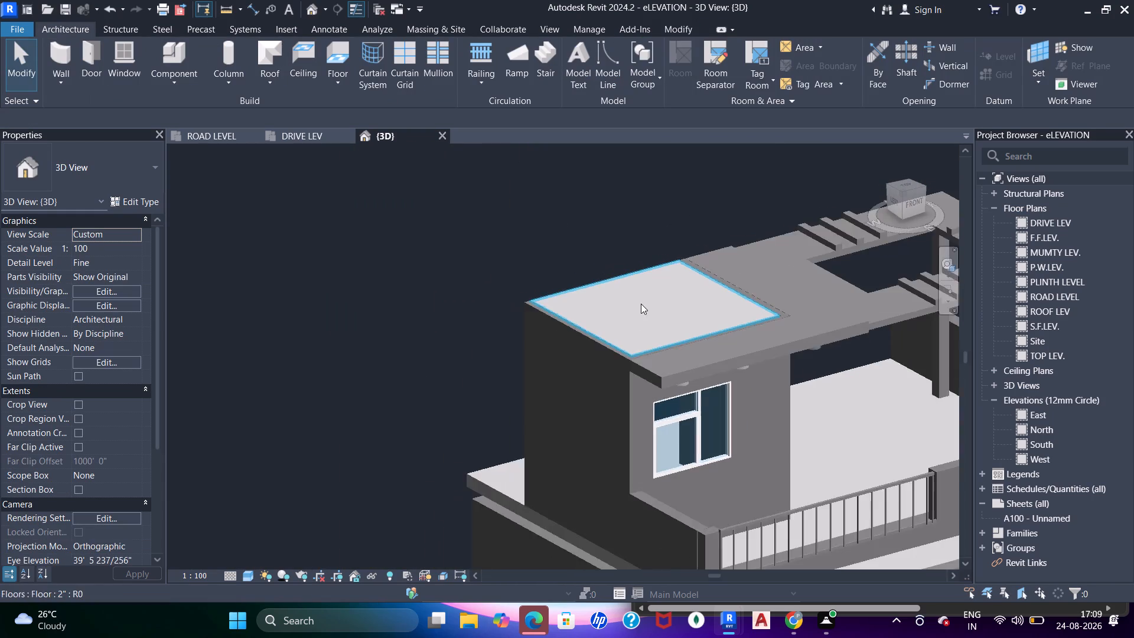
scroll(641, 304, "down", 1)
middle_click_drag(653, 308, 574, 250)
middle_click_drag(591, 288, 615, 235, "shift")
middle_click_drag(620, 242, 625, 269)
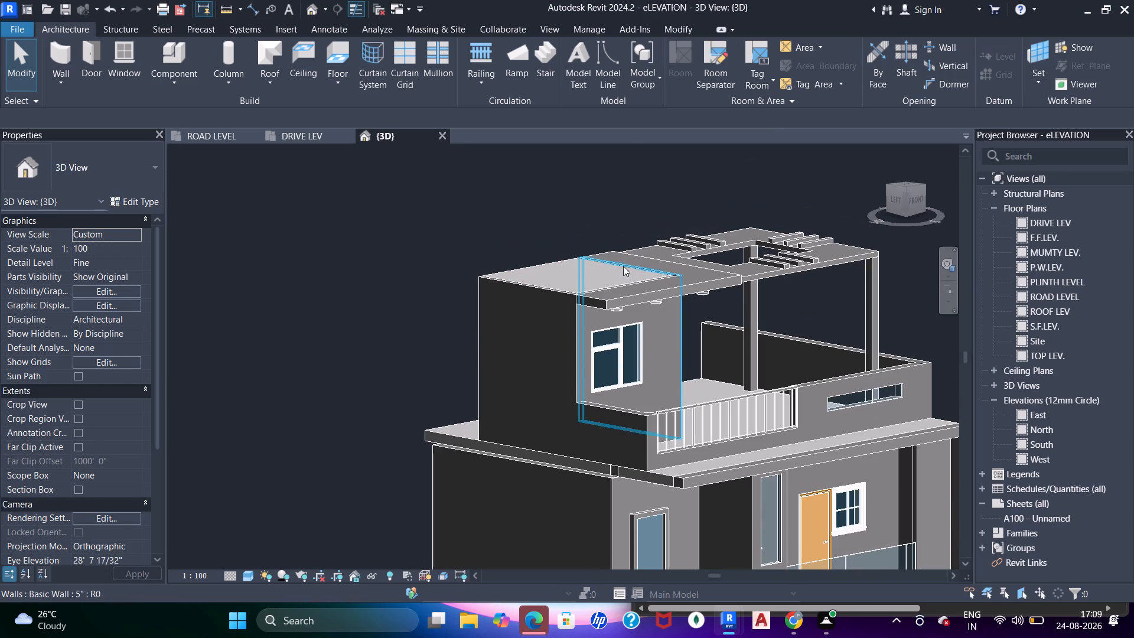
middle_click_drag(603, 288, 588, 314, "shift")
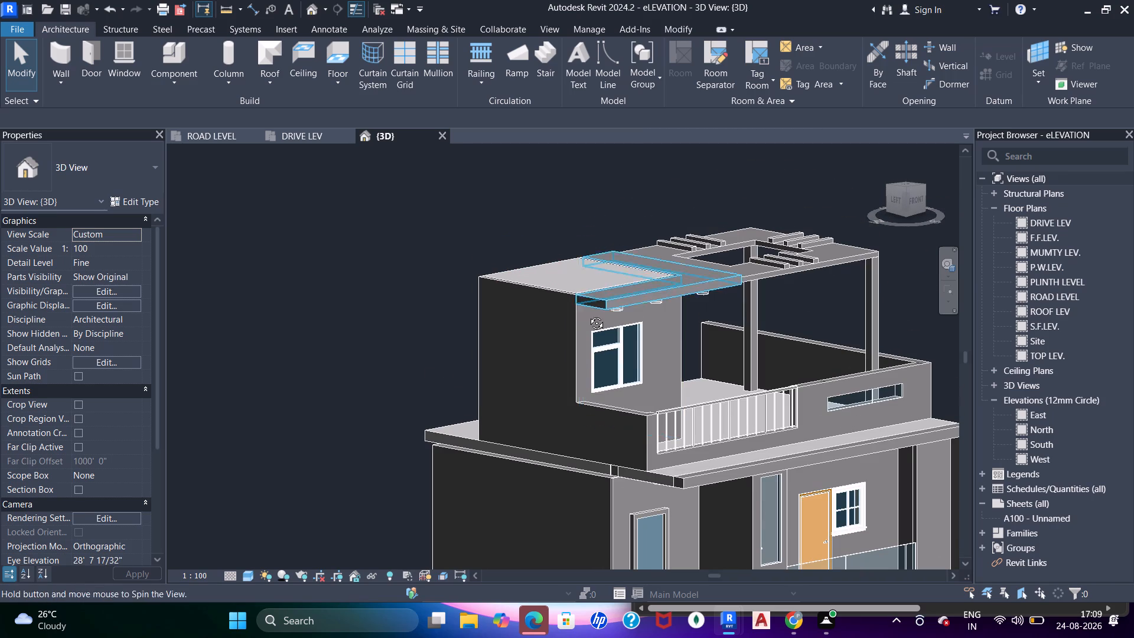
middle_click_drag(588, 314, 573, 333, "shift")
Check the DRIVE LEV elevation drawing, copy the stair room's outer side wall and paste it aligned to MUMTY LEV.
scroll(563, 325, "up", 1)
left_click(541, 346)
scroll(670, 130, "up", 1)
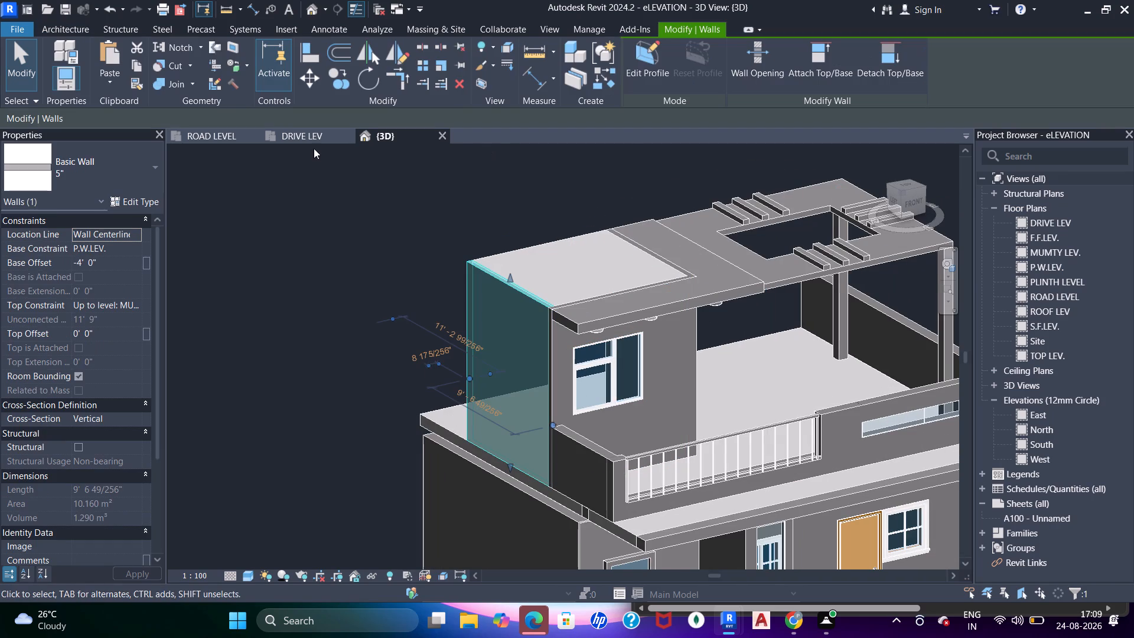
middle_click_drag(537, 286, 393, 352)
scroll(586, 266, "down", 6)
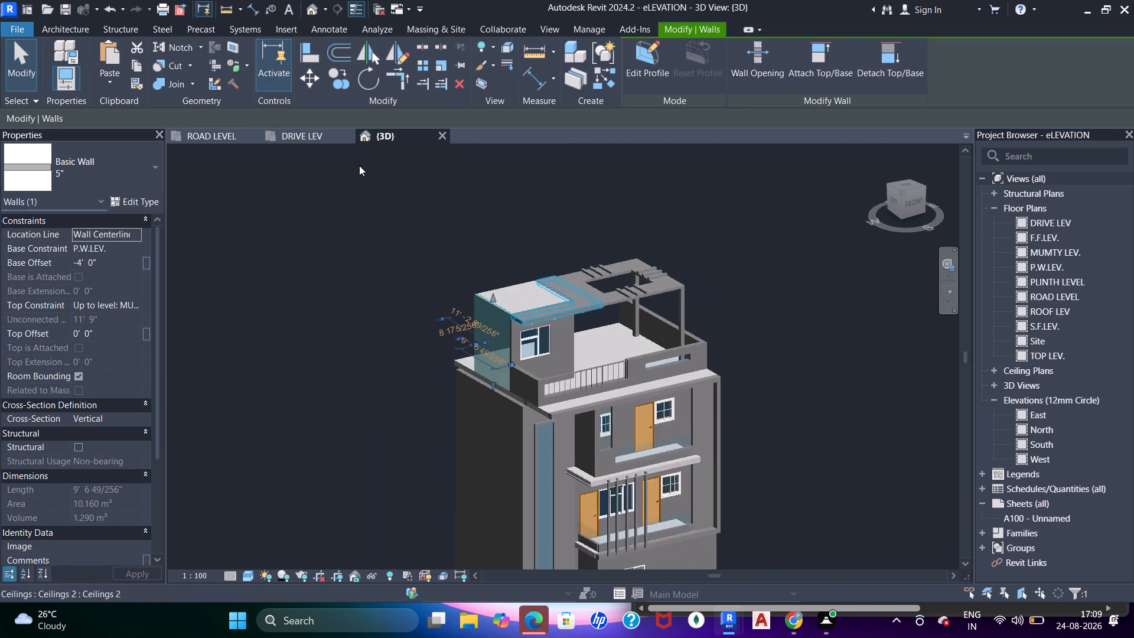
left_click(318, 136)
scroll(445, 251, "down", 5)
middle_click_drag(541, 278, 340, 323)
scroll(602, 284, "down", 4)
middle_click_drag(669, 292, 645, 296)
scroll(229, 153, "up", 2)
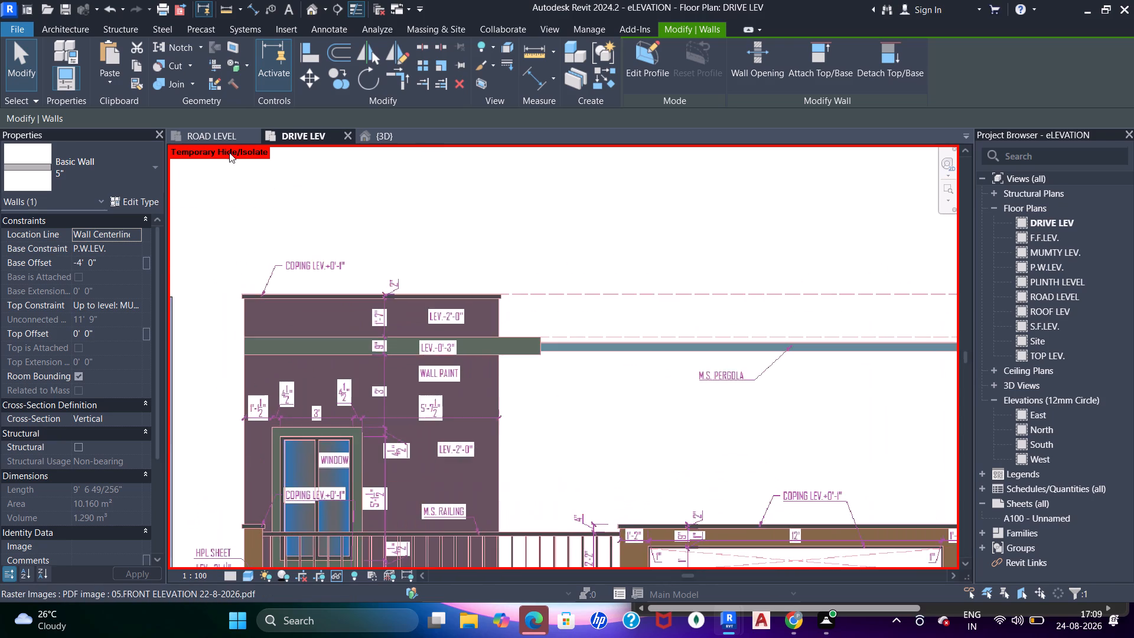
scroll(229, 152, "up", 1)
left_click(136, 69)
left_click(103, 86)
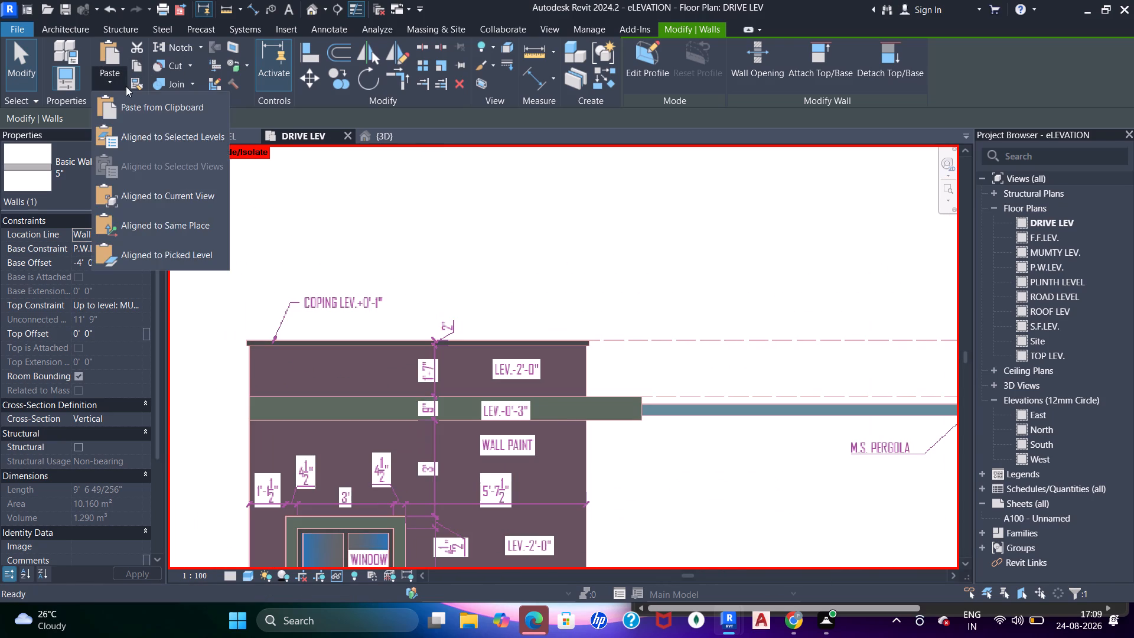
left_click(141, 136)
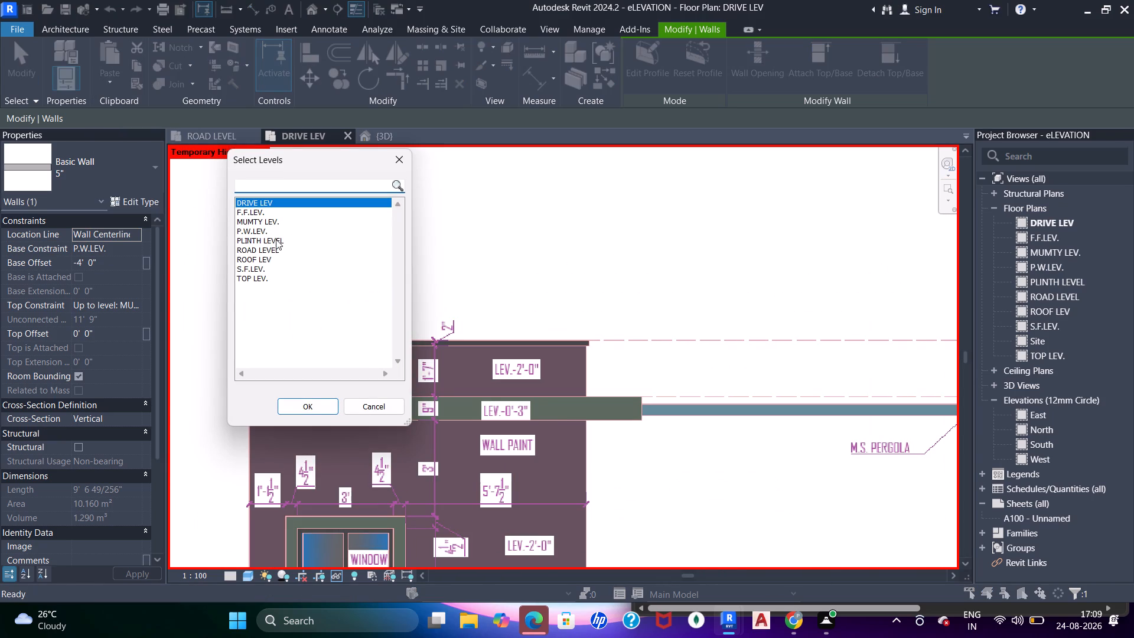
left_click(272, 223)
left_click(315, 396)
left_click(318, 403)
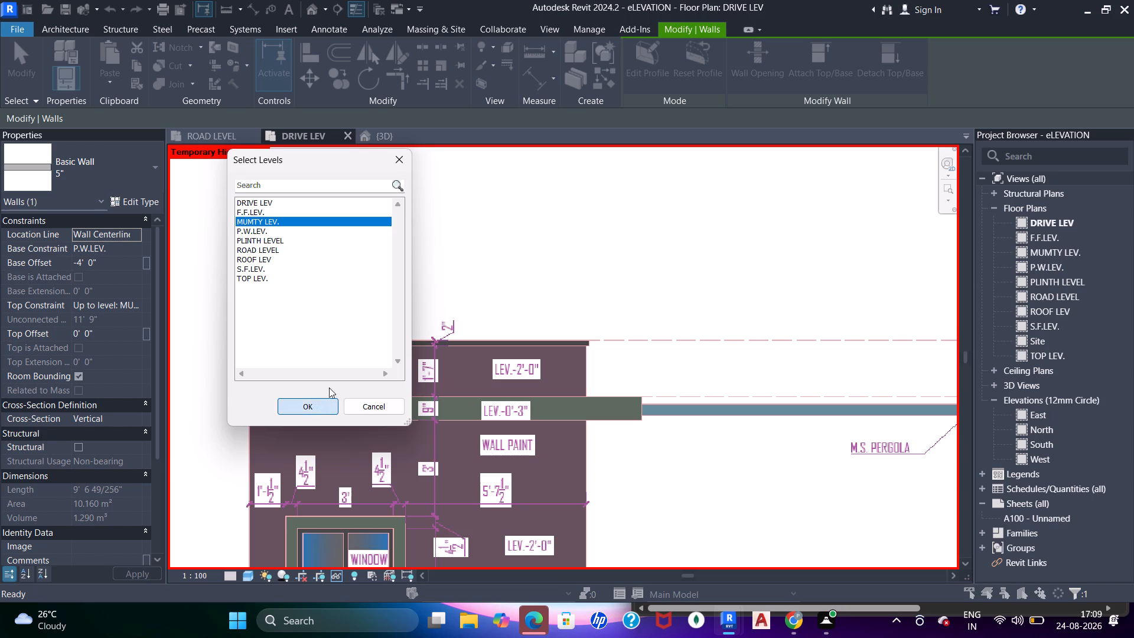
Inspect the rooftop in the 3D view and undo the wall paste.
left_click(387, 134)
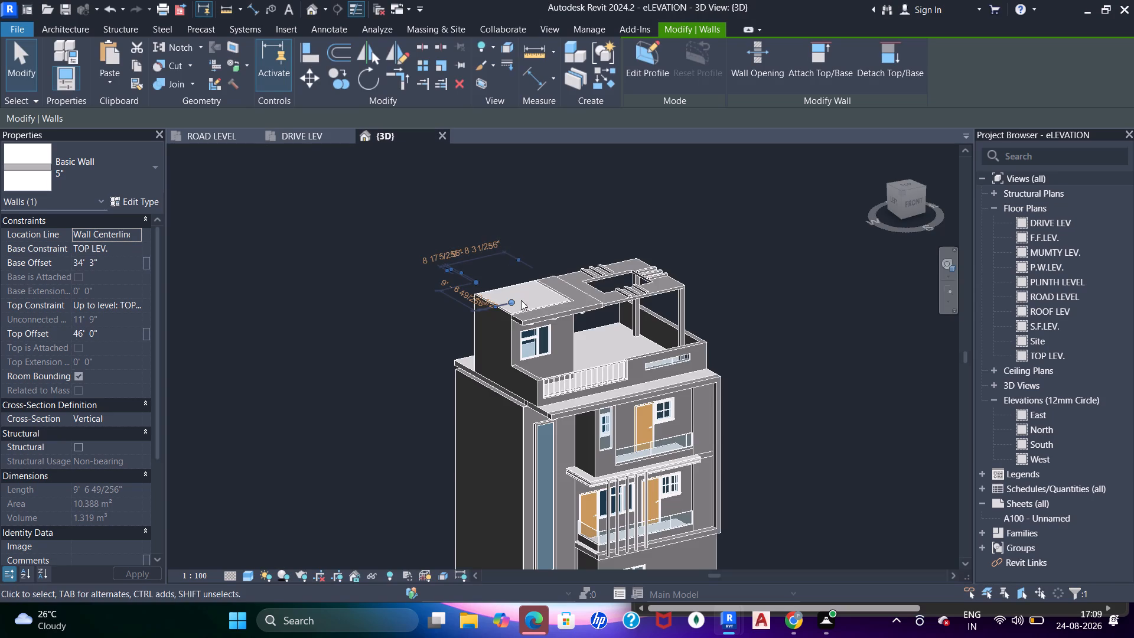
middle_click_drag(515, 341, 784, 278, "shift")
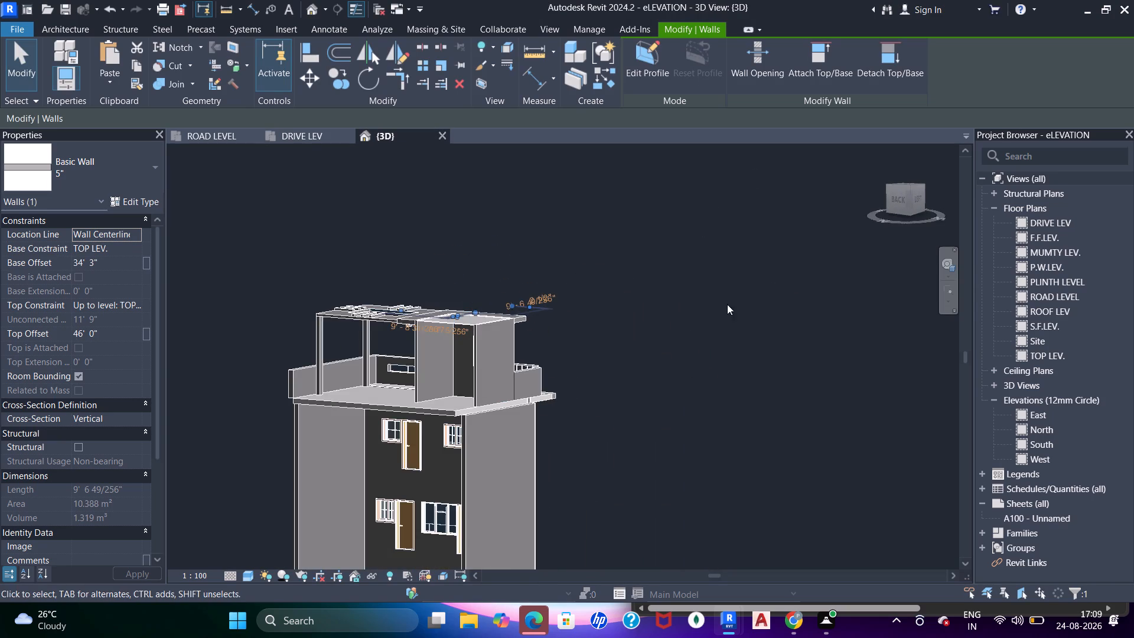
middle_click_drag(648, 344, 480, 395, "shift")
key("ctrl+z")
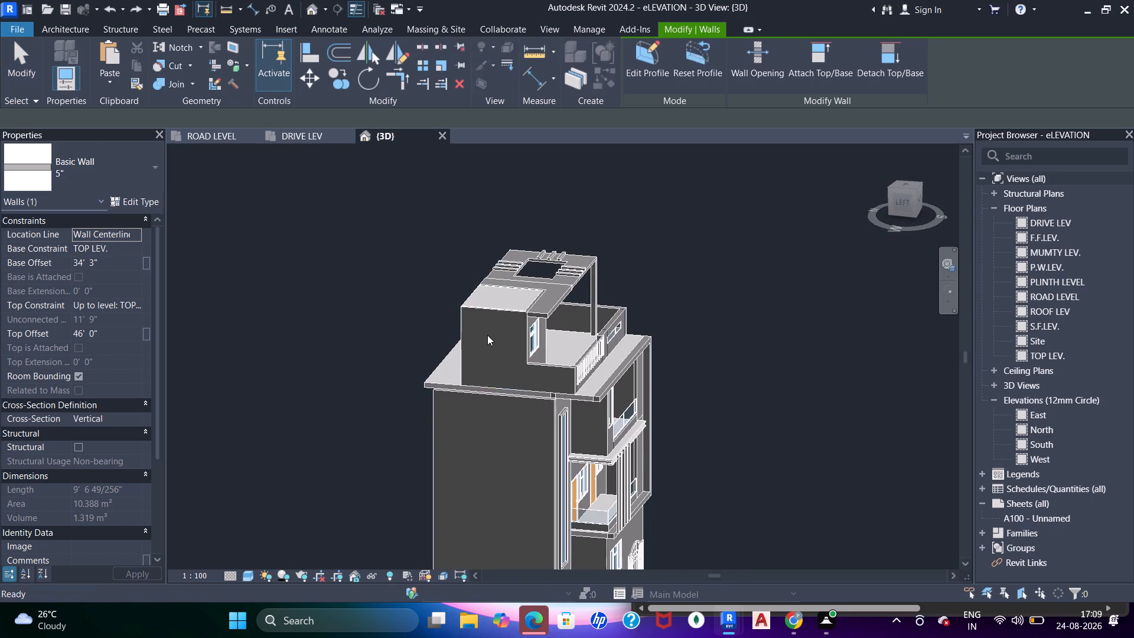
Copy the stair room's outer side wall and paste it aligned to TOP LEV.
scroll(487, 335, "up", 3)
left_click(487, 335)
left_click_drag(141, 66, 135, 66)
left_click(106, 75)
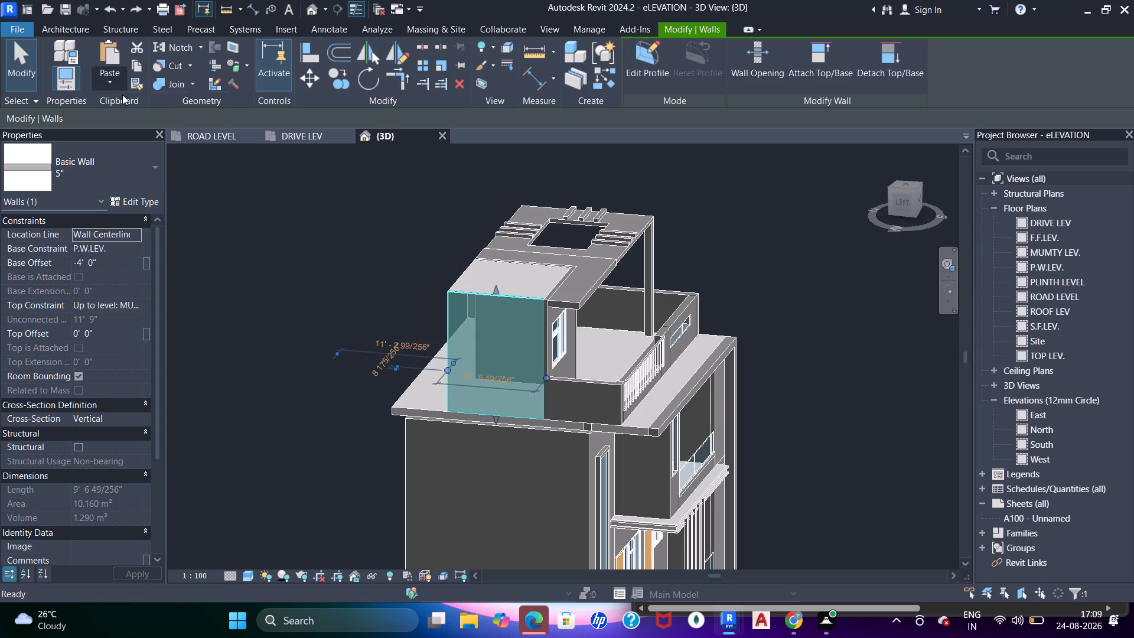
left_click(161, 143)
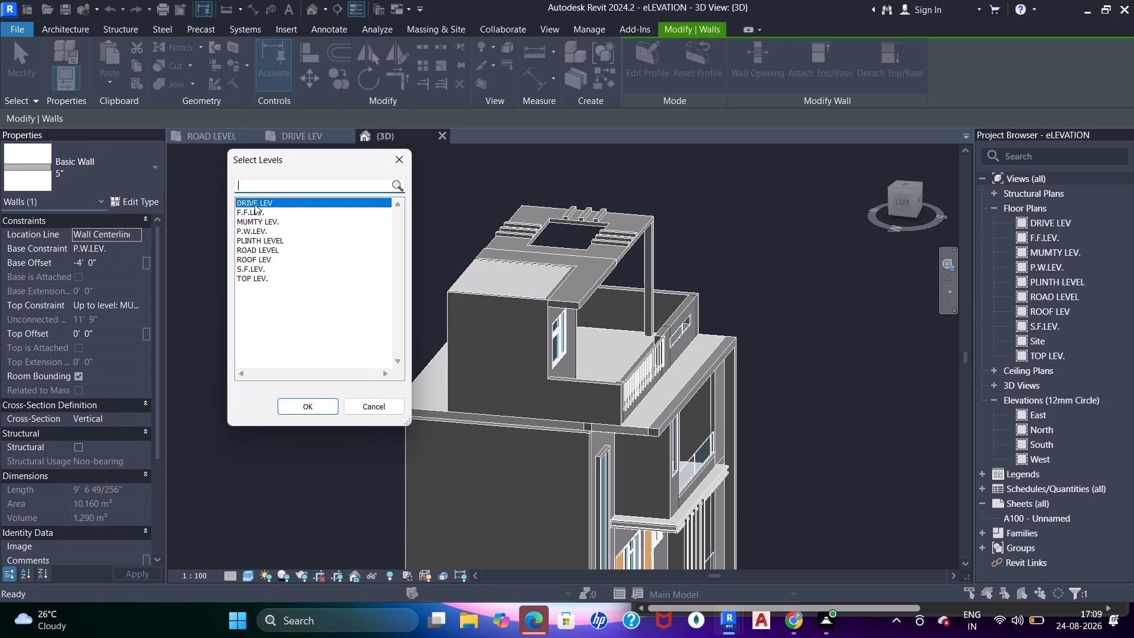
left_click(266, 279)
left_click(315, 411)
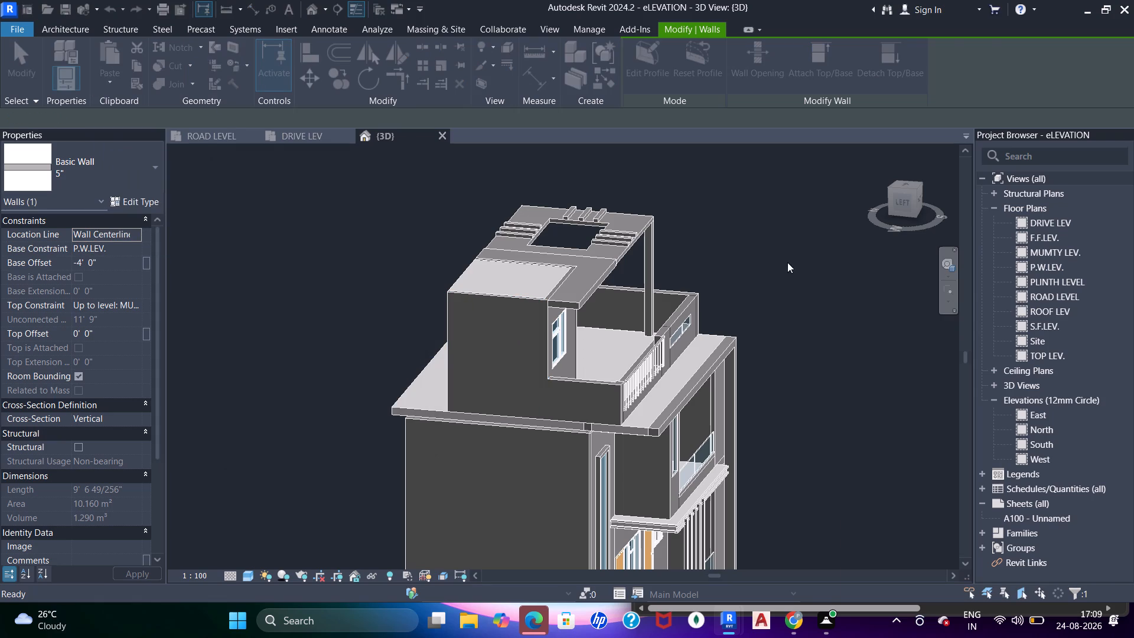
middle_click_drag(517, 338, 618, 306, "shift")
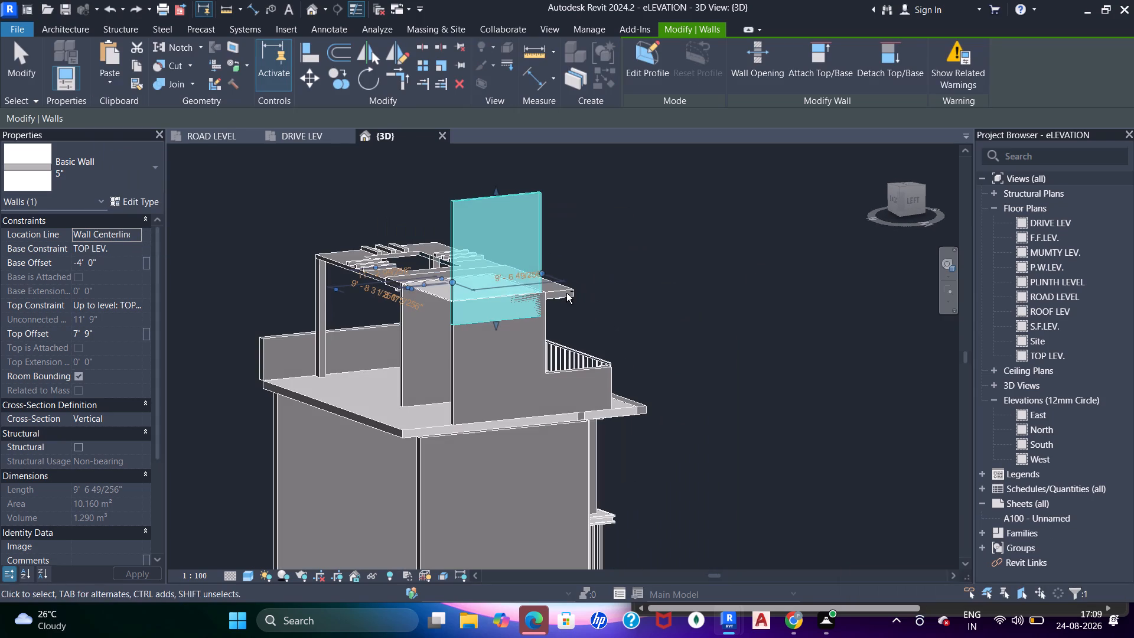
key("Escape")
key("Escape")
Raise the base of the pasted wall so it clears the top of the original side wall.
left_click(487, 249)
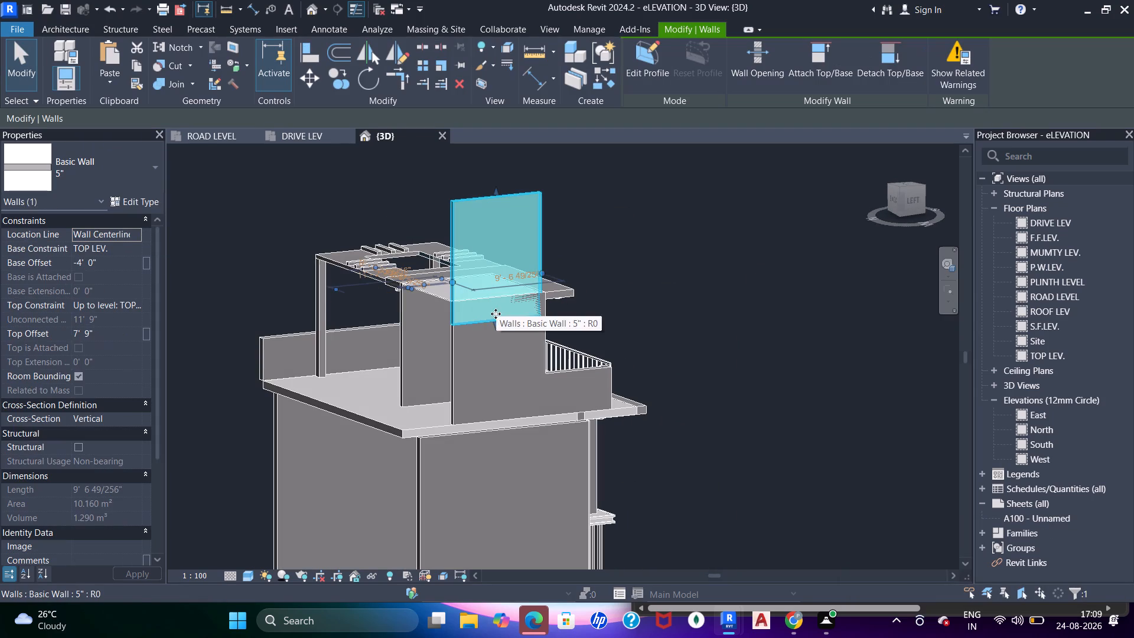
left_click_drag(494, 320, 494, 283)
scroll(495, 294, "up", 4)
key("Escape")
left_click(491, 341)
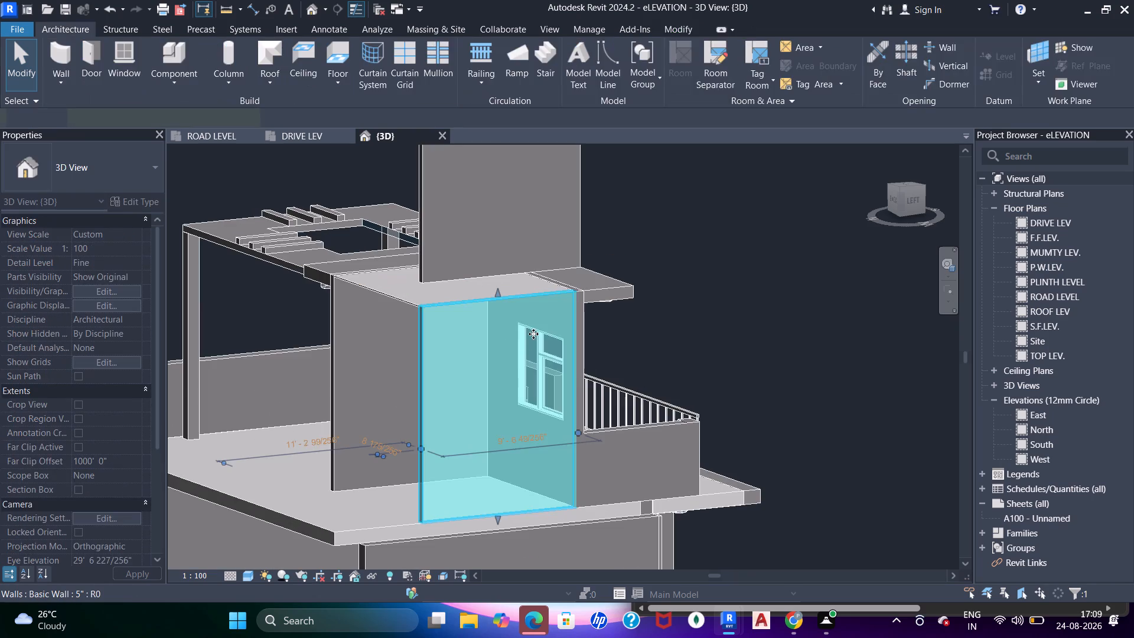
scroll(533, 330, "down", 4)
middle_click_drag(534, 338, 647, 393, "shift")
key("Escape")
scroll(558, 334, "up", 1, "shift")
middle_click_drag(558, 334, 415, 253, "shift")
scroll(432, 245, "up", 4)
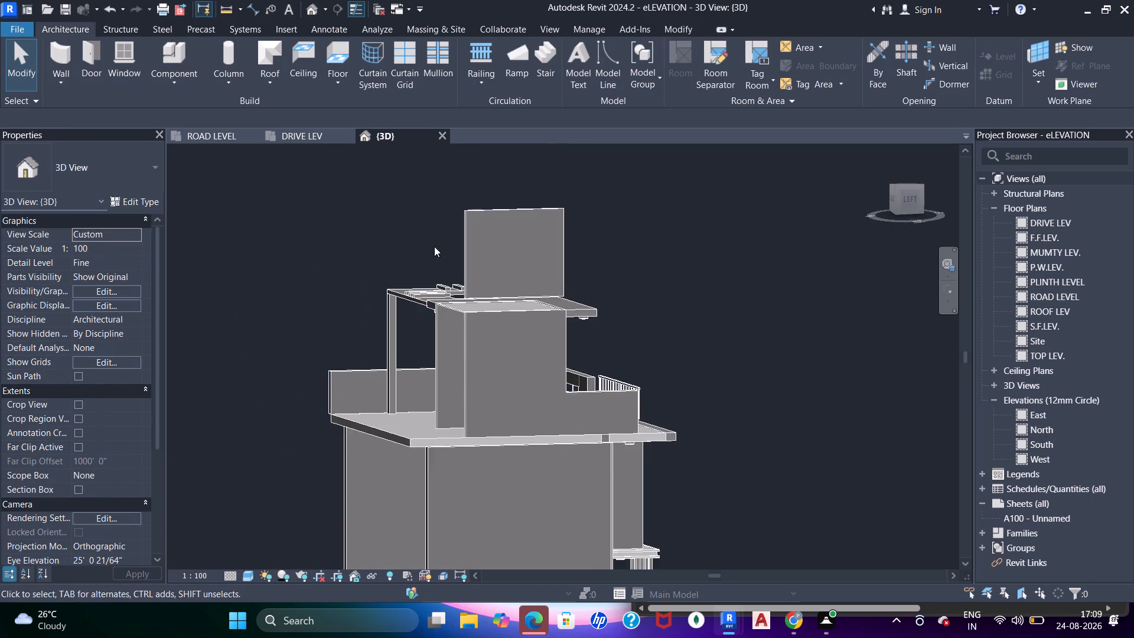
Lower the pasted wall's base onto the top of the original side wall, at a base offset of -1' 9".
left_click(501, 263)
scroll(562, 313, "up", 3)
left_click_drag(579, 353, 582, 373)
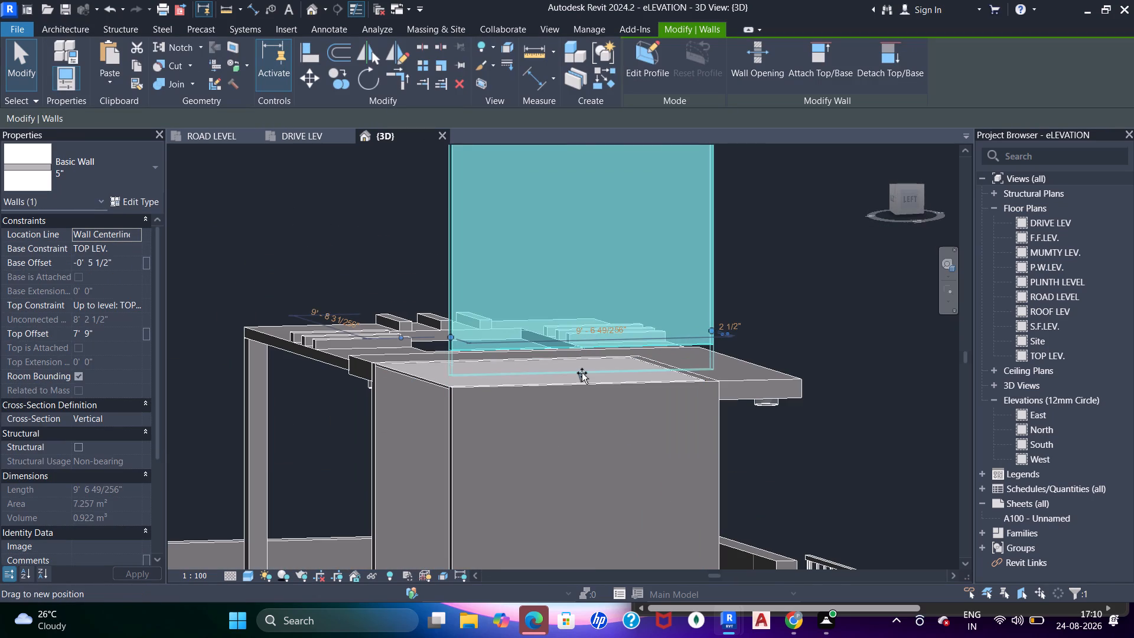
left_click_drag(582, 373, 582, 382)
scroll(575, 313, "down", 5)
key("Escape")
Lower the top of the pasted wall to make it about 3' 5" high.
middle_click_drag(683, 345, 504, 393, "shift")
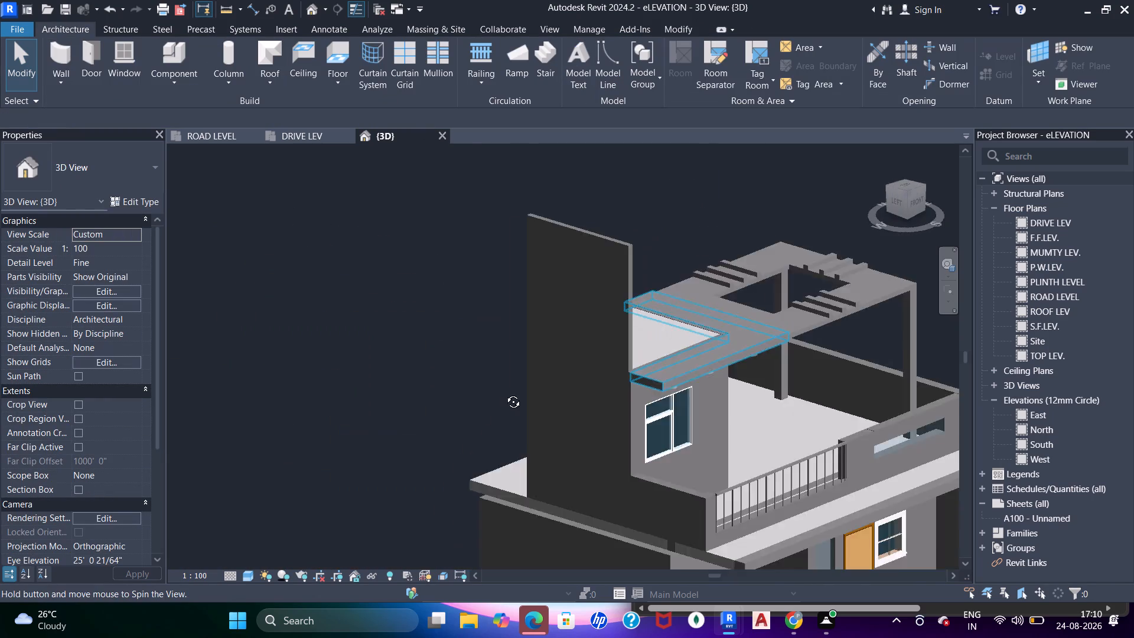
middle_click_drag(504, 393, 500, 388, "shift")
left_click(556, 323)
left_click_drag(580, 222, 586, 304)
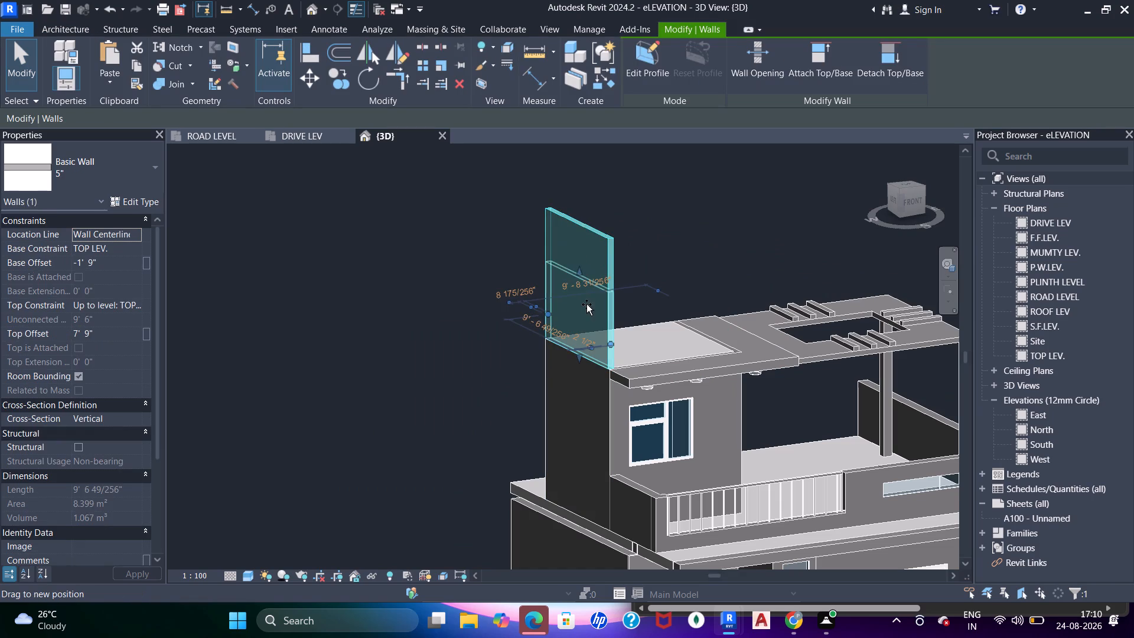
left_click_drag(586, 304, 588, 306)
Examine the parapet height and the spacing between MUMTY LEV. and TOP LEV. on the DRIVE LEV elevation drawing.
left_click(307, 131)
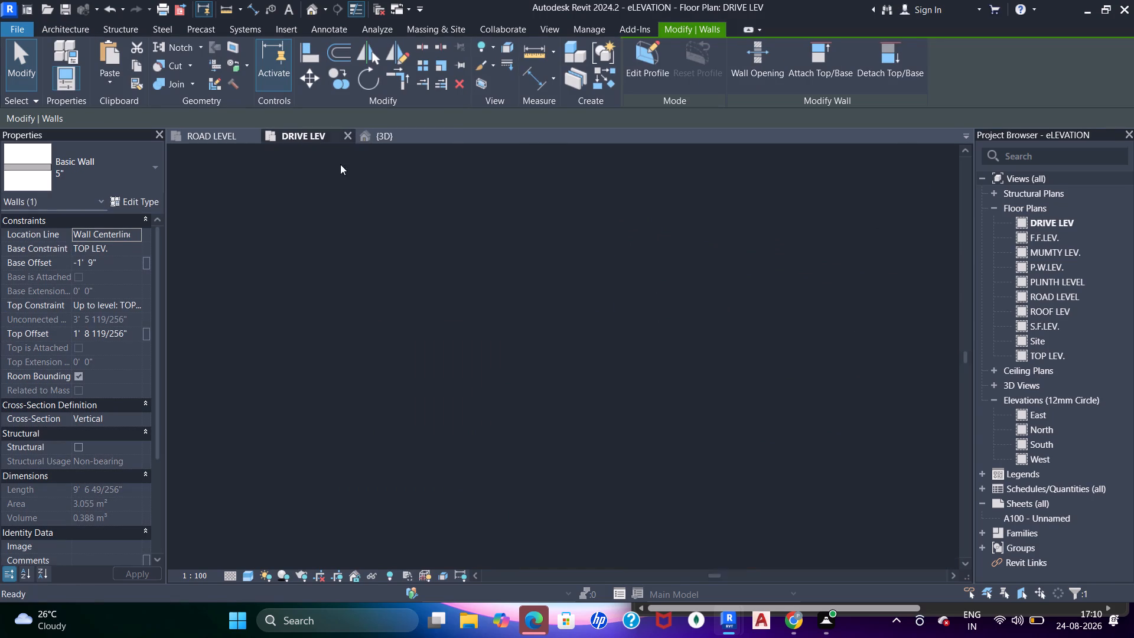
scroll(633, 274, "down", 3)
middle_click_drag(679, 297, 605, 286)
scroll(599, 308, "up", 1)
middle_click_drag(640, 323, 594, 315)
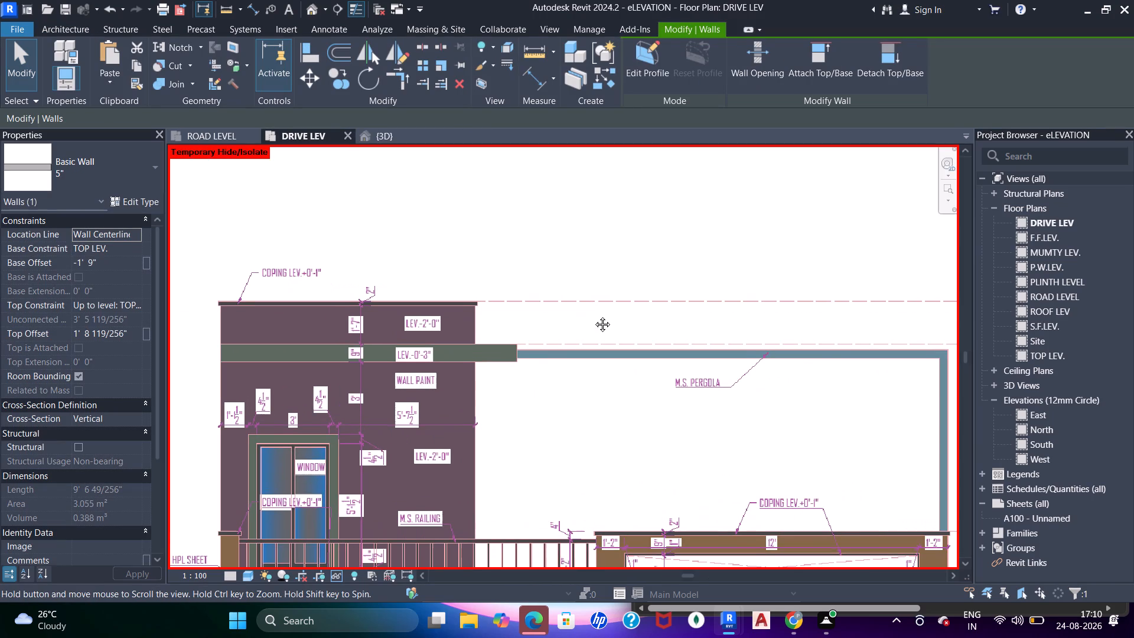
middle_click_drag(594, 315, 549, 322)
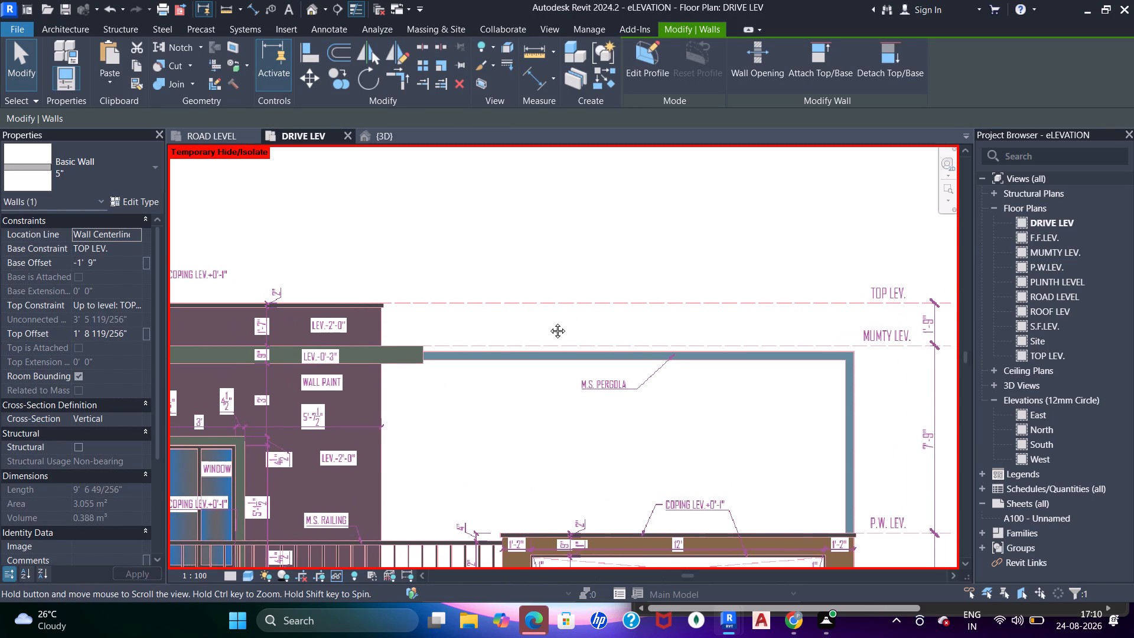
middle_click_drag(549, 322, 561, 311)
left_click(393, 141)
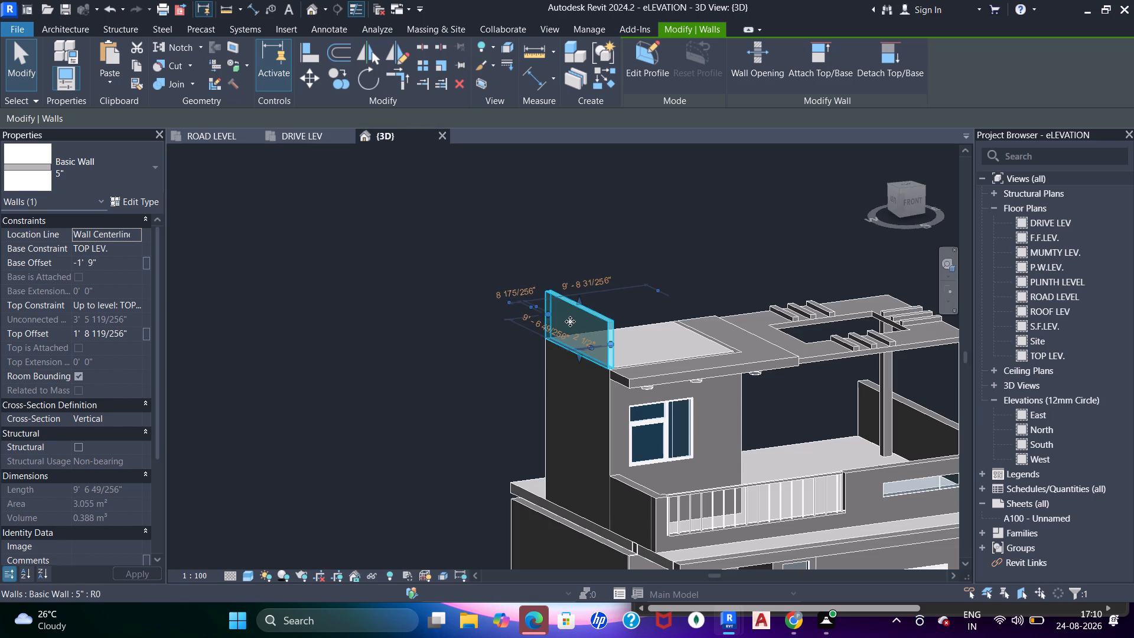
Set the pasted wall's top constraint to Unconnected with an unconnected height of 1' 9".
left_click(138, 303)
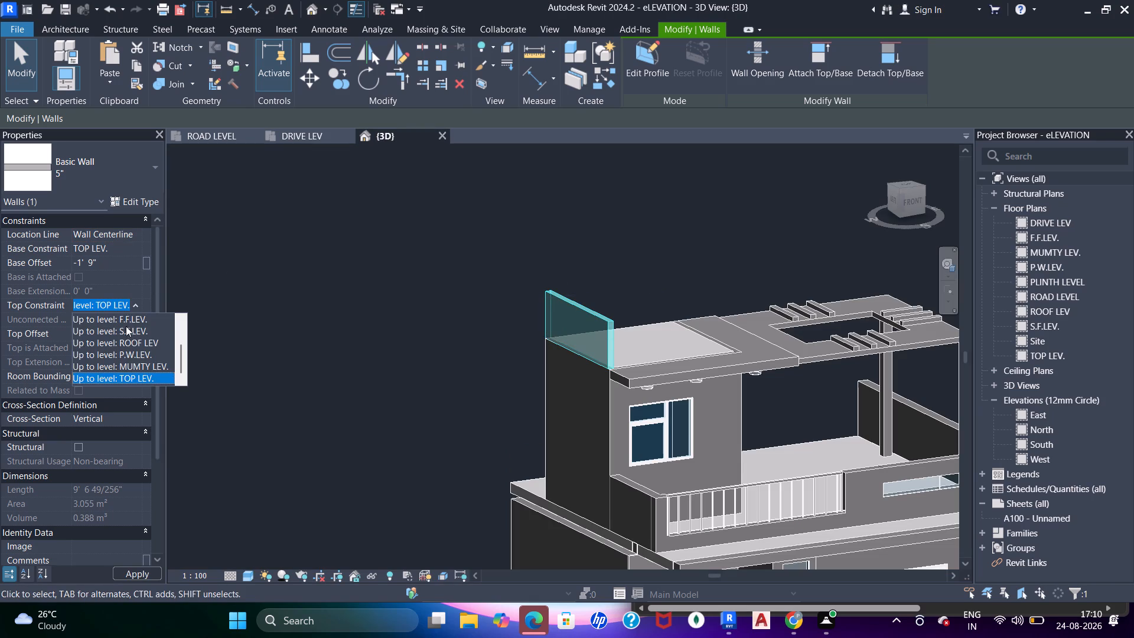
scroll(125, 326, "up", 4)
left_click(124, 320)
left_click(133, 322)
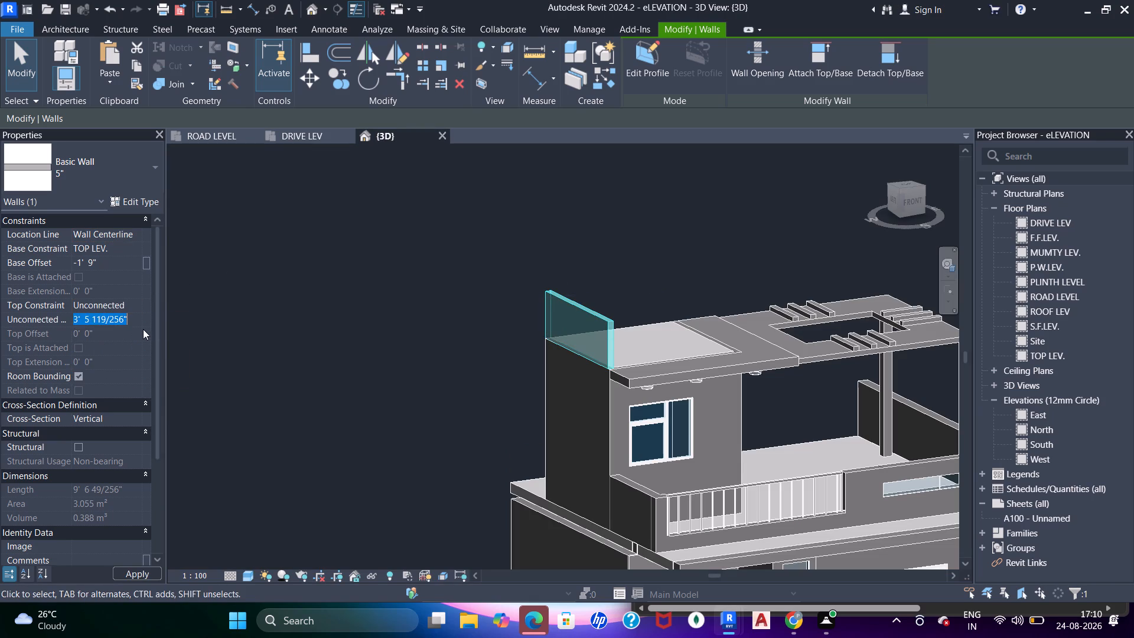
type("1'9\"")
key("Return")
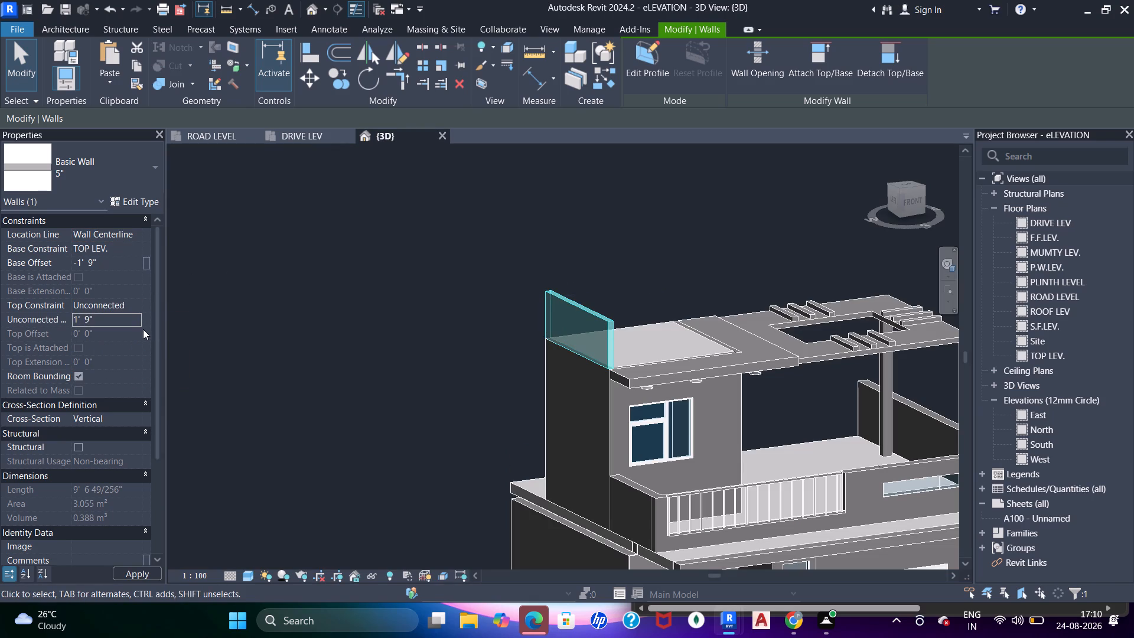
Examine the rooftop parapet and pergola in the rendered front view on the DRIVE LEV reference sheet.
left_click(314, 135)
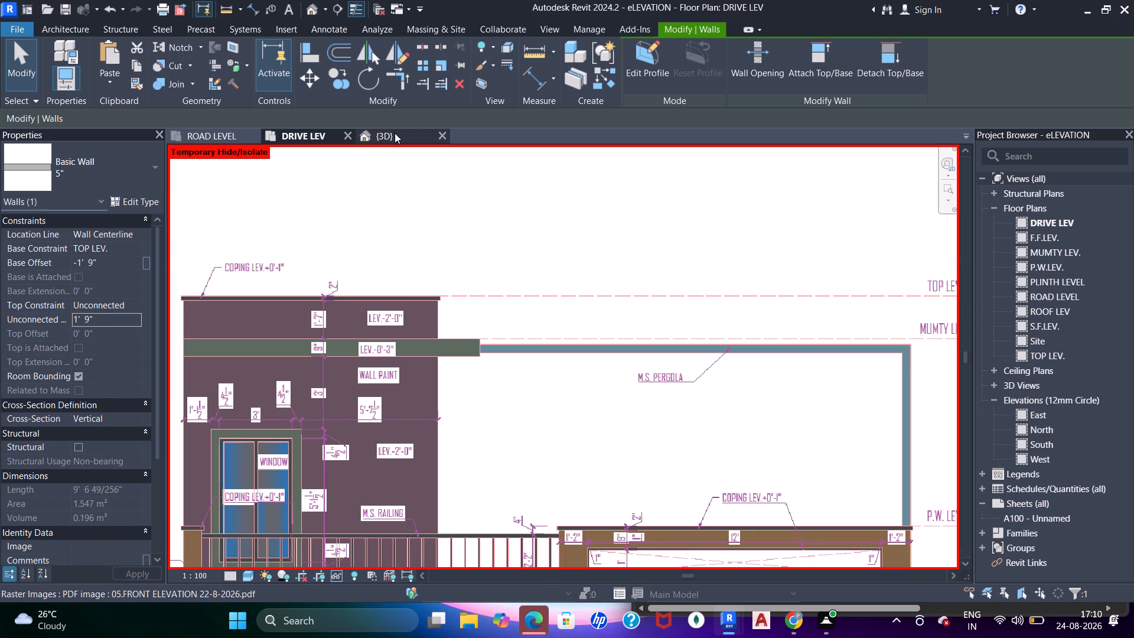
left_click(395, 133)
left_click(286, 137)
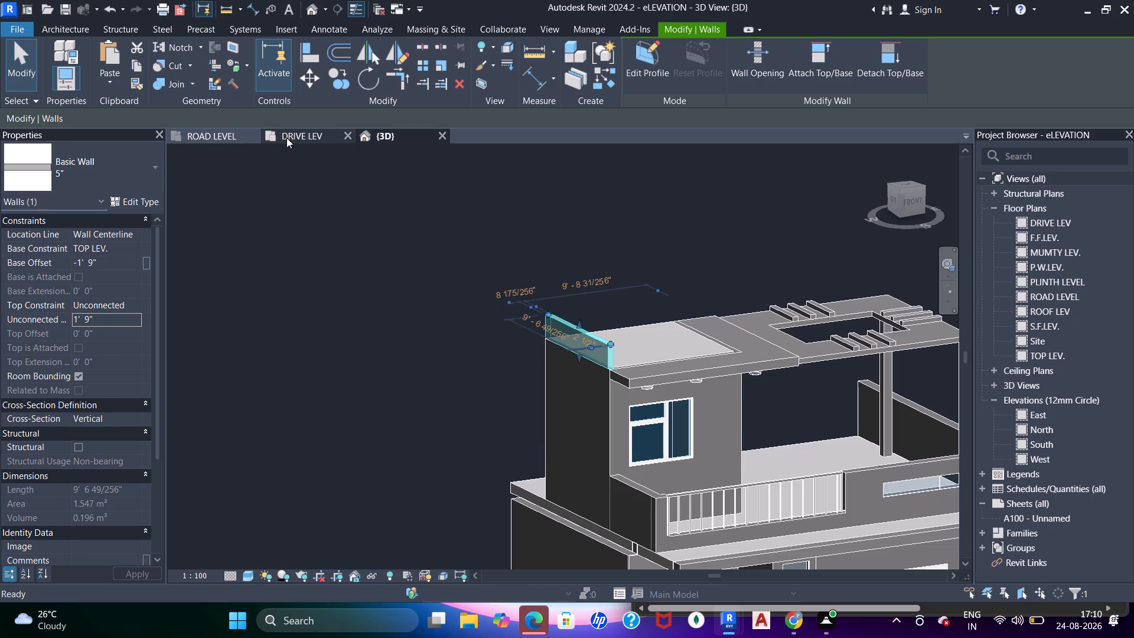
scroll(300, 234, "down", 4)
middle_click_drag(301, 277, 421, 308)
scroll(349, 338, "up", 2)
middle_click_drag(348, 343, 776, 356)
middle_click_drag(363, 287, 468, 300)
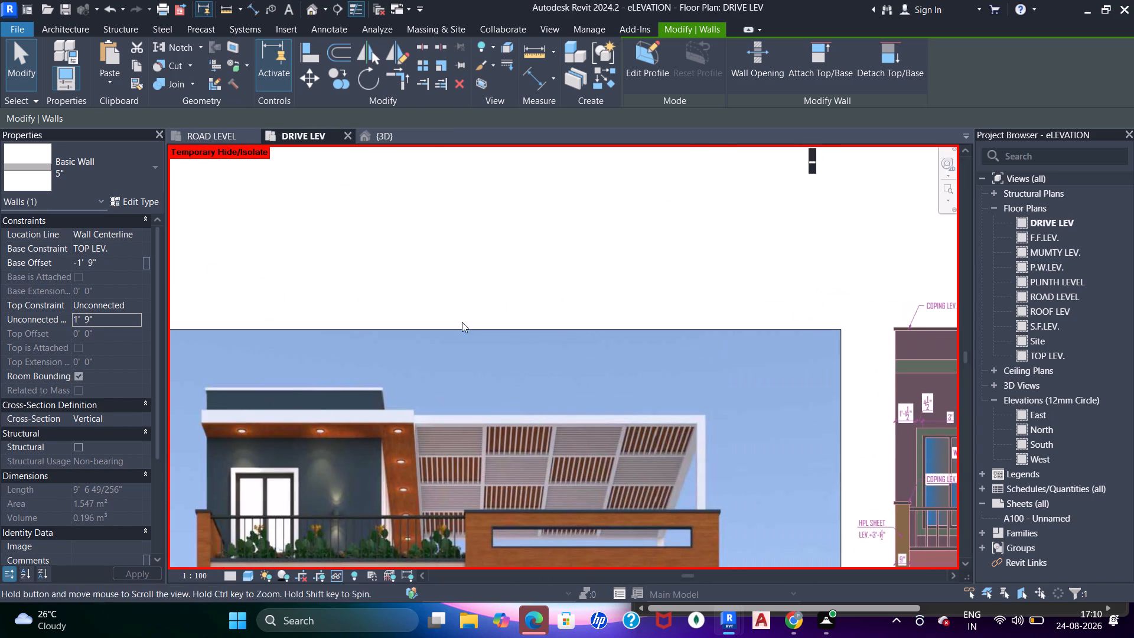
middle_click_drag(421, 389, 447, 331)
scroll(445, 315, "down", 2)
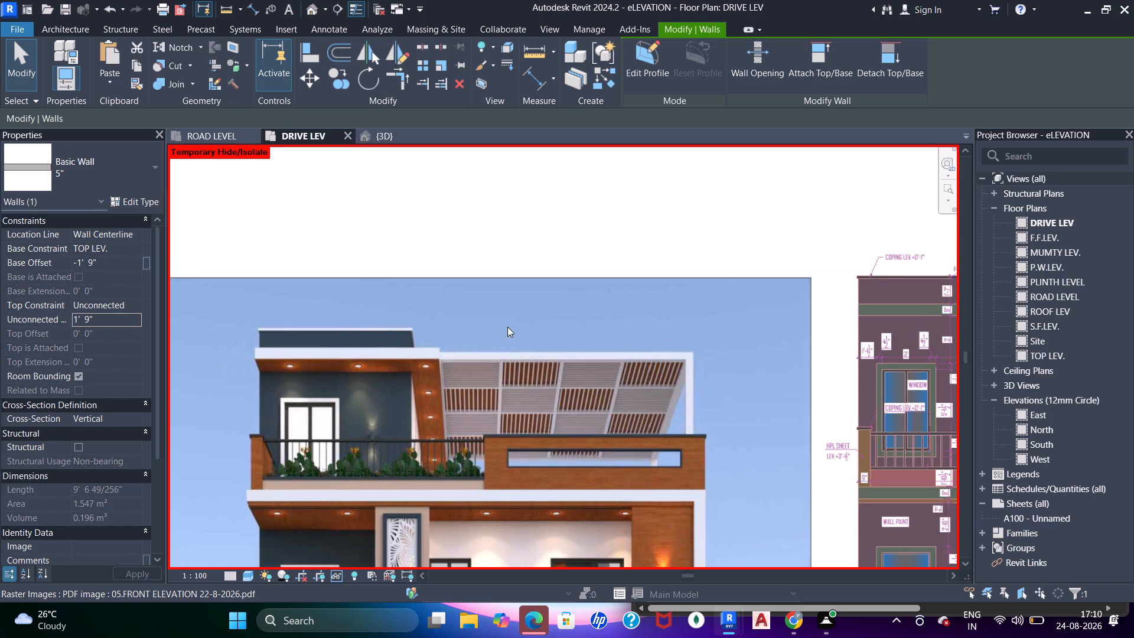
middle_click_drag(507, 327, 419, 341)
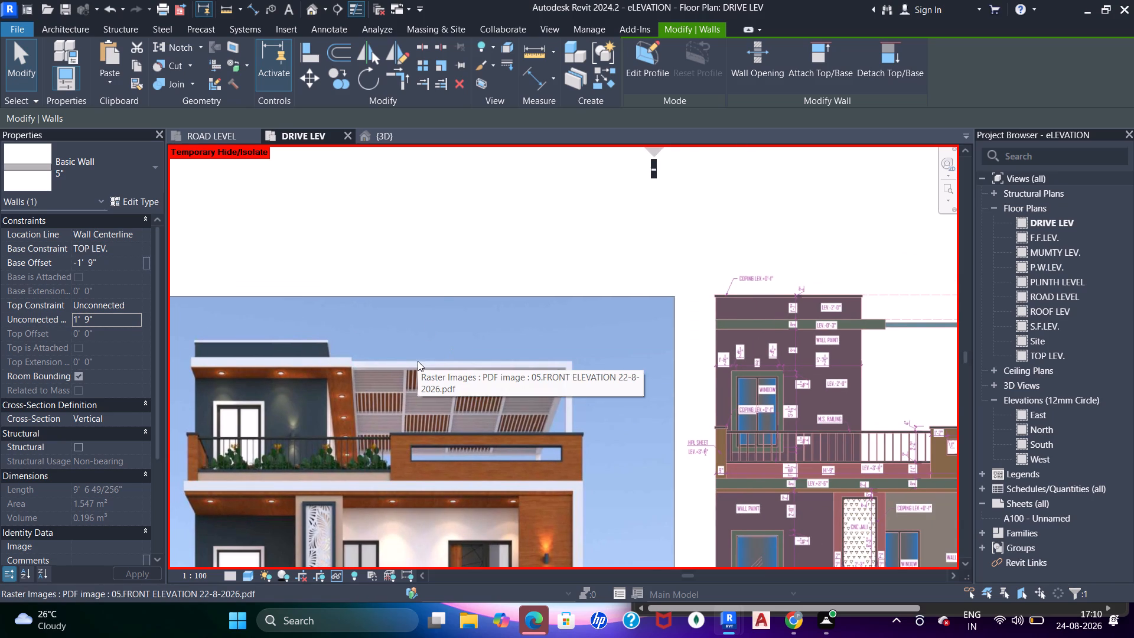
middle_click_drag(440, 285, 464, 171)
scroll(447, 272, "down", 2)
middle_click_drag(455, 284, 445, 266)
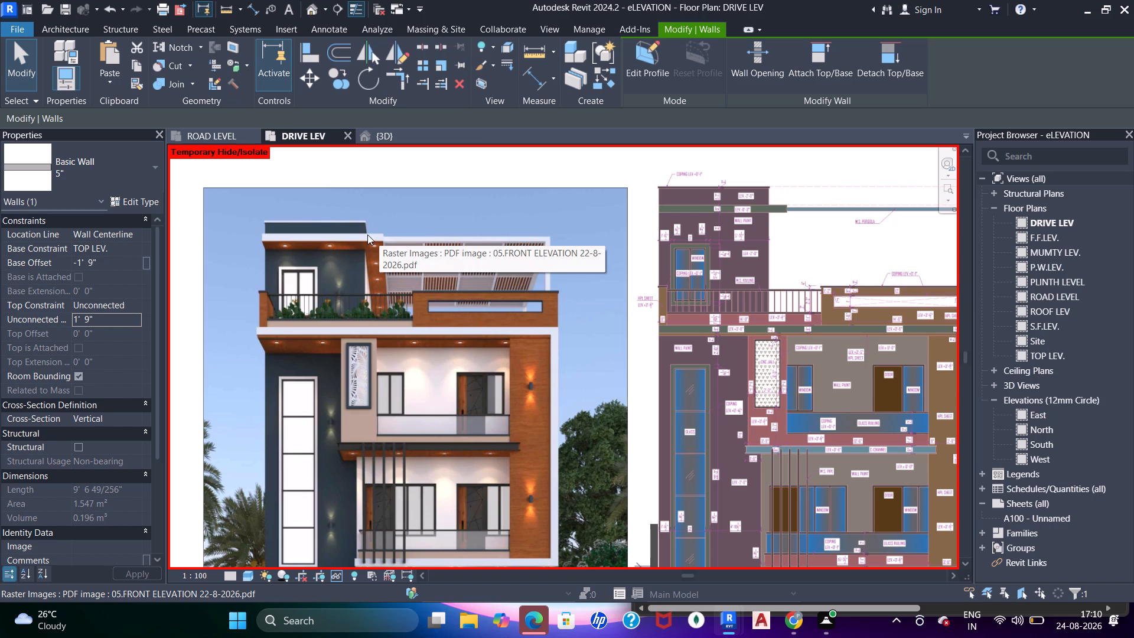
Copy the stair room's side wall facing the pergola and paste it aligned to TOP LEV.
left_click(383, 139)
scroll(442, 257, "down", 2)
middle_click_drag(516, 321, 329, 395)
middle_click_drag(393, 386, 431, 446, "shift")
scroll(424, 441, "up", 5)
key("Escape")
middle_click_drag(432, 427, 379, 445, "shift")
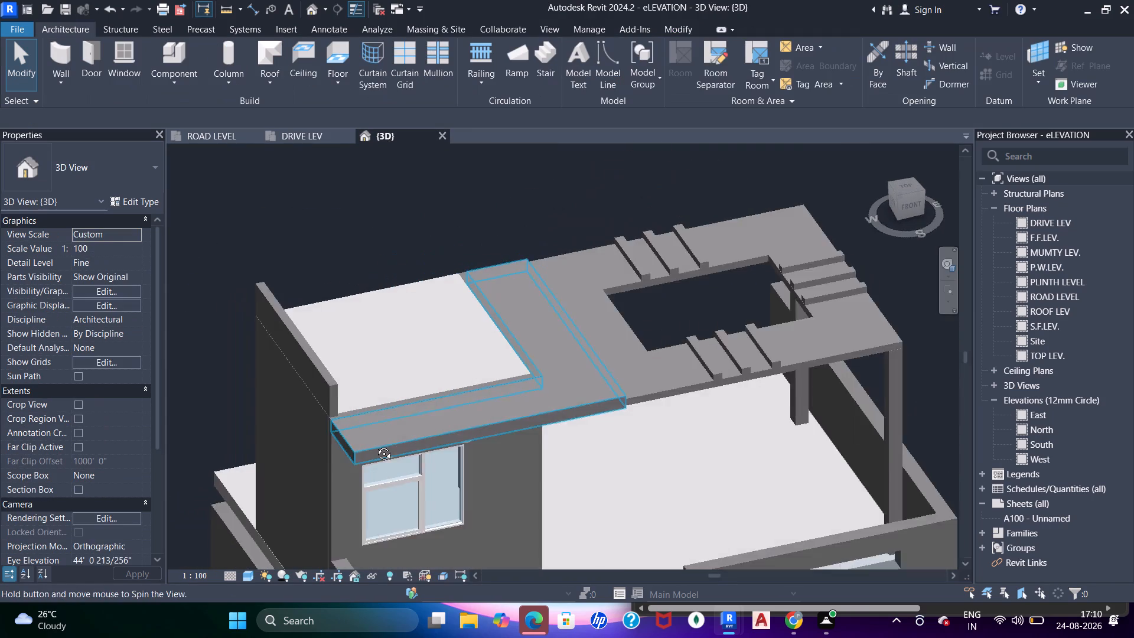
scroll(325, 382, "up", 1)
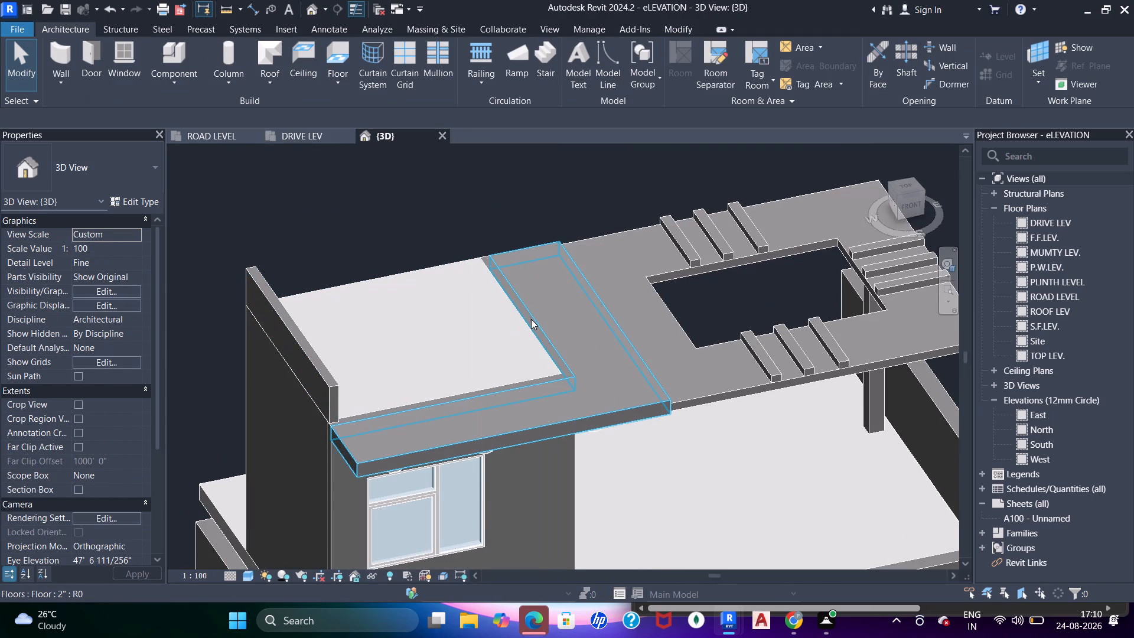
middle_click_drag(603, 466, 453, 256, "shift")
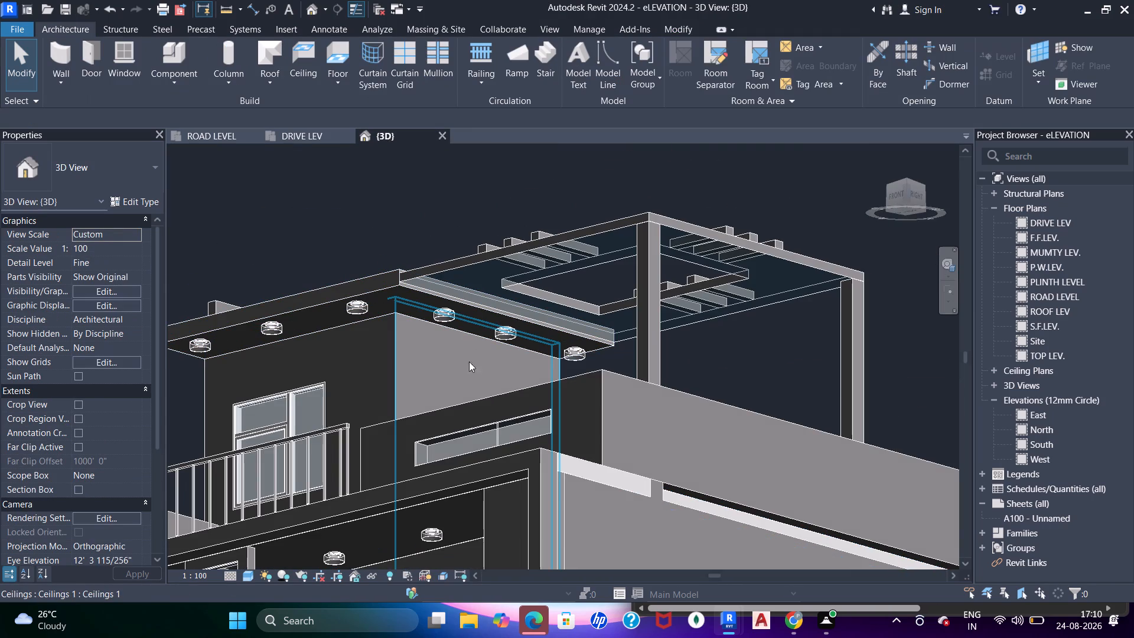
left_click(468, 363)
scroll(463, 353, "down", 3)
middle_click_drag(462, 288, 474, 406)
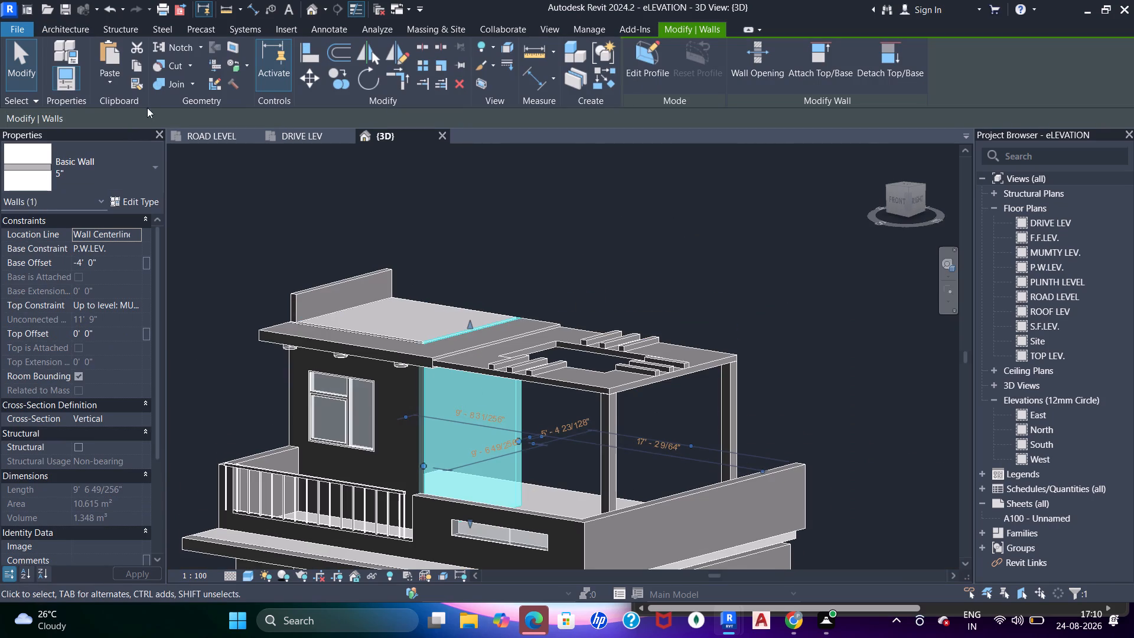
left_click(134, 66)
left_click(114, 84)
left_click(128, 129)
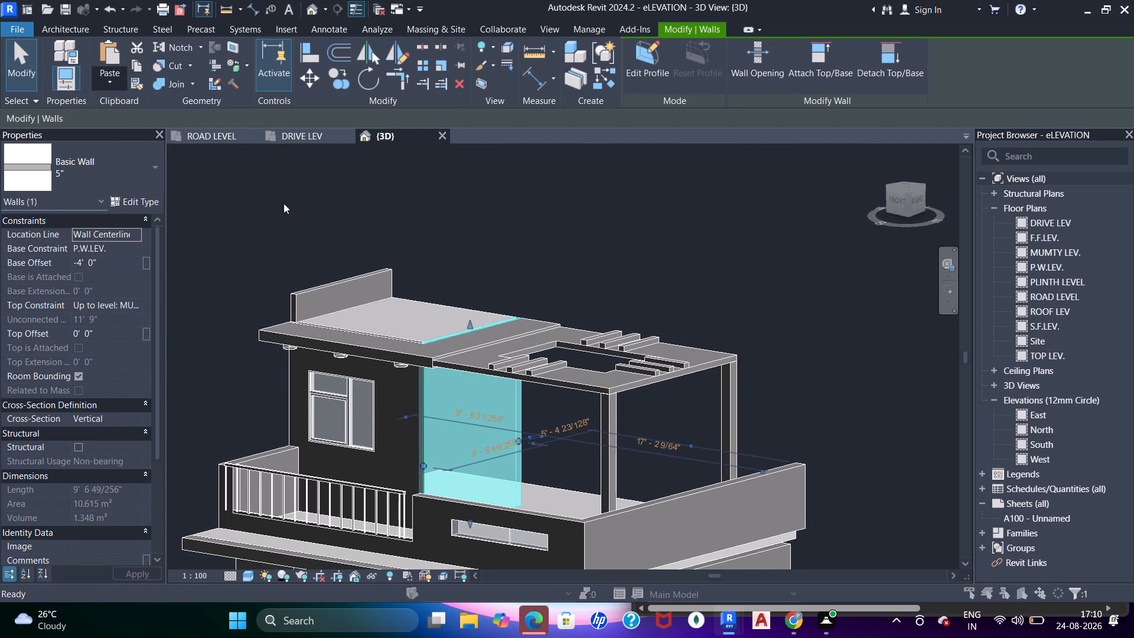
left_click(243, 277)
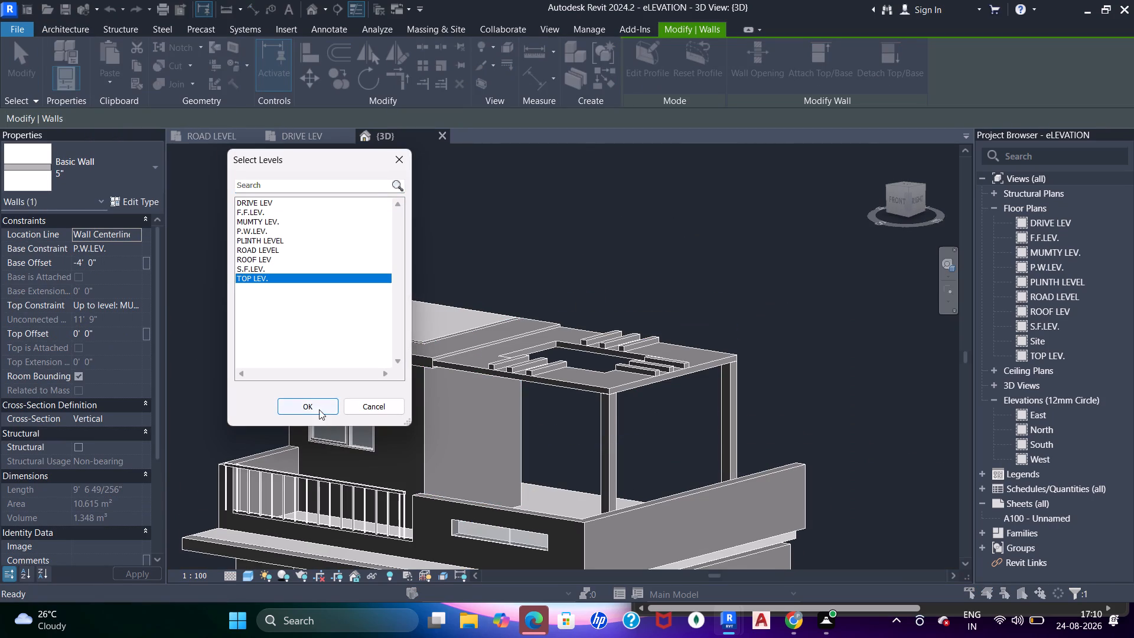
left_click(319, 409)
key("Escape")
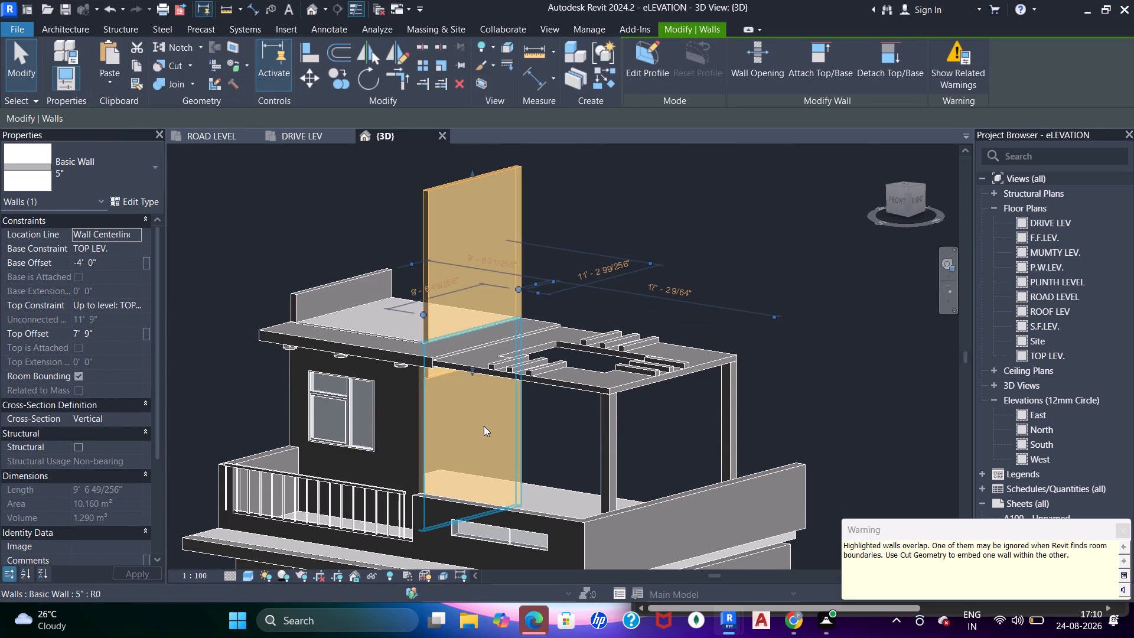
left_click(482, 424)
key("Escape")
Raise the base of the wall pasted on the pergola side to a base offset of -1' 9".
left_click(477, 245)
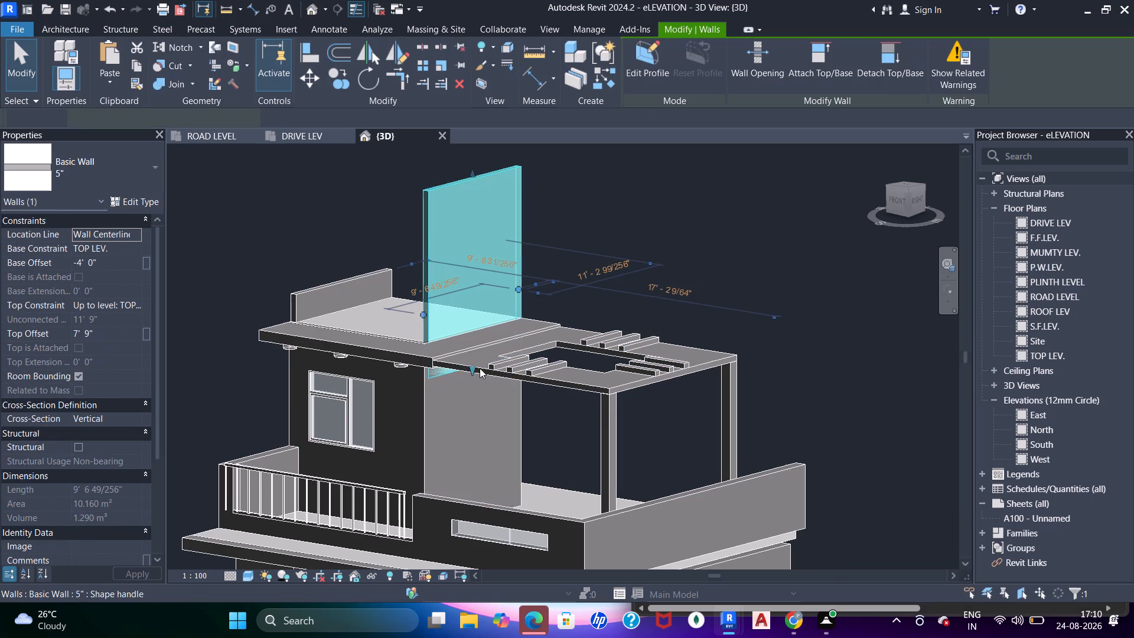
left_click_drag(475, 366, 471, 329)
scroll(471, 336, "up", 4)
key("Escape")
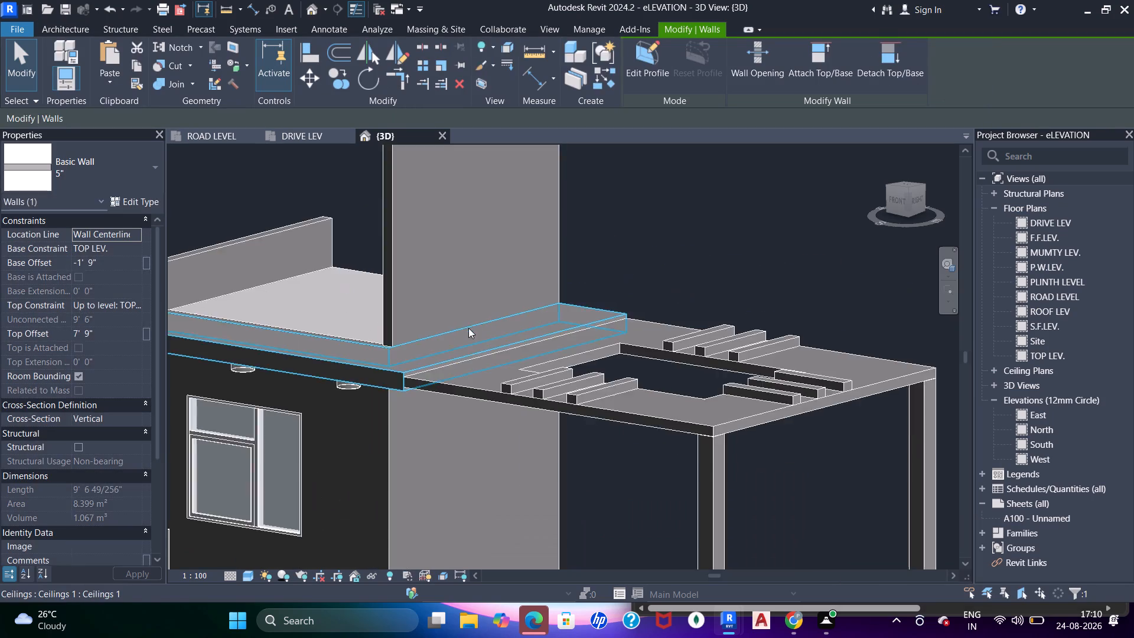
scroll(467, 324, "down", 2)
middle_click_drag(467, 374, 481, 321, "shift")
left_click(477, 379)
scroll(482, 376, "down", 2)
middle_click_drag(481, 375, 513, 331, "shift")
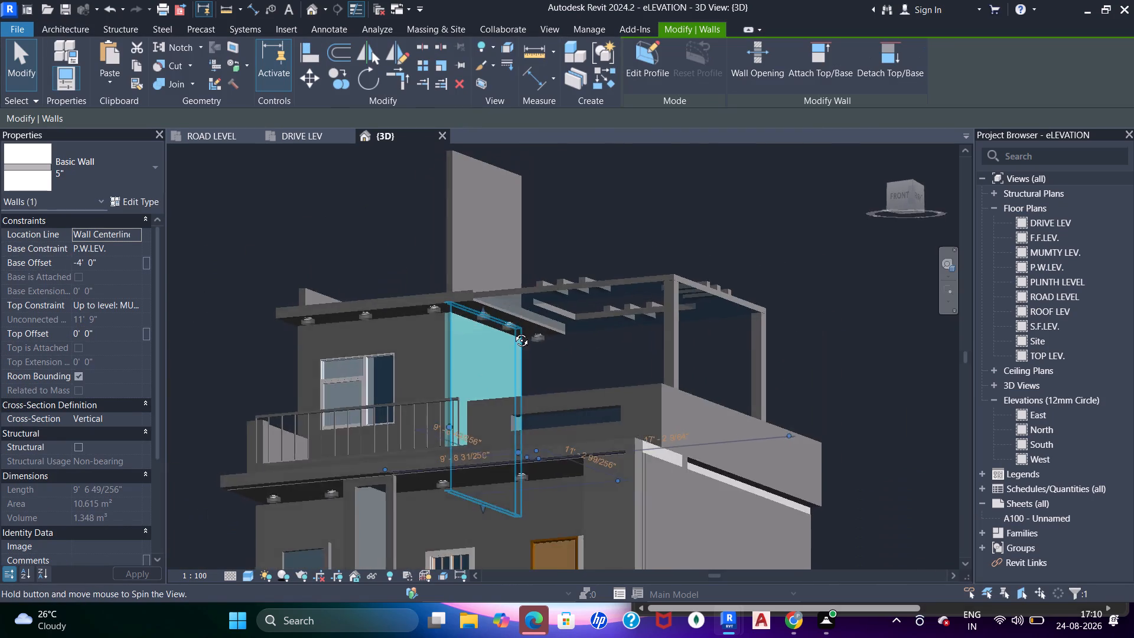
middle_click_drag(513, 331, 466, 447, "shift")
key("Escape")
middle_click_drag(457, 388, 542, 385, "shift")
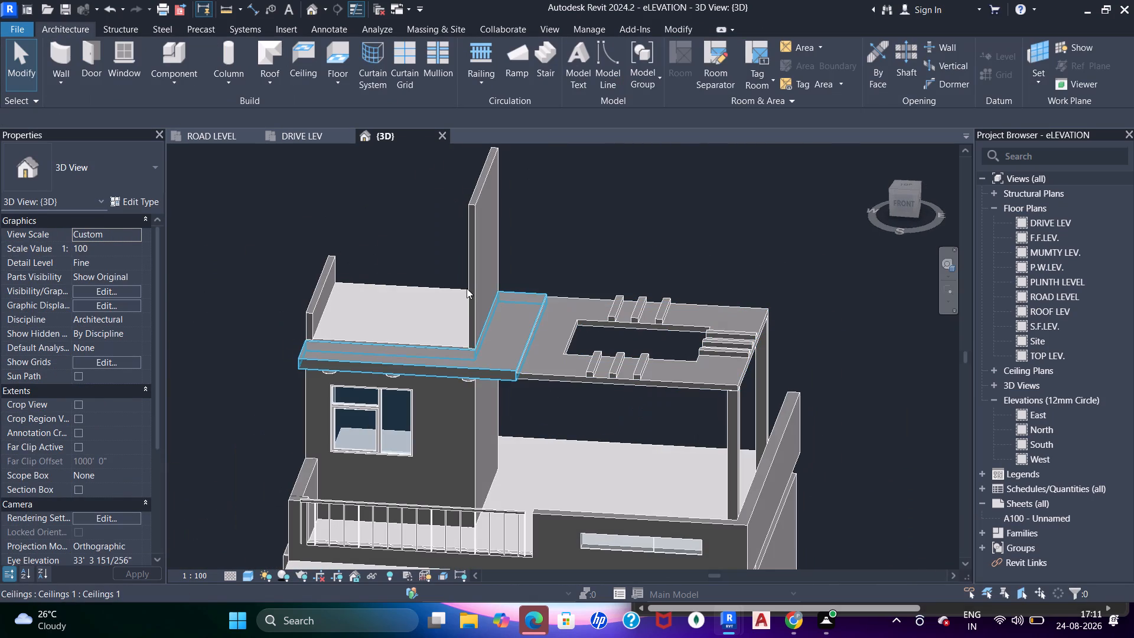
Set the pergola-side wall's top constraint to Unconnected with an unconnected height of 1' 9".
left_click(466, 288)
scroll(92, 324, "up", 4)
left_click(132, 304)
scroll(116, 318, "up", 4)
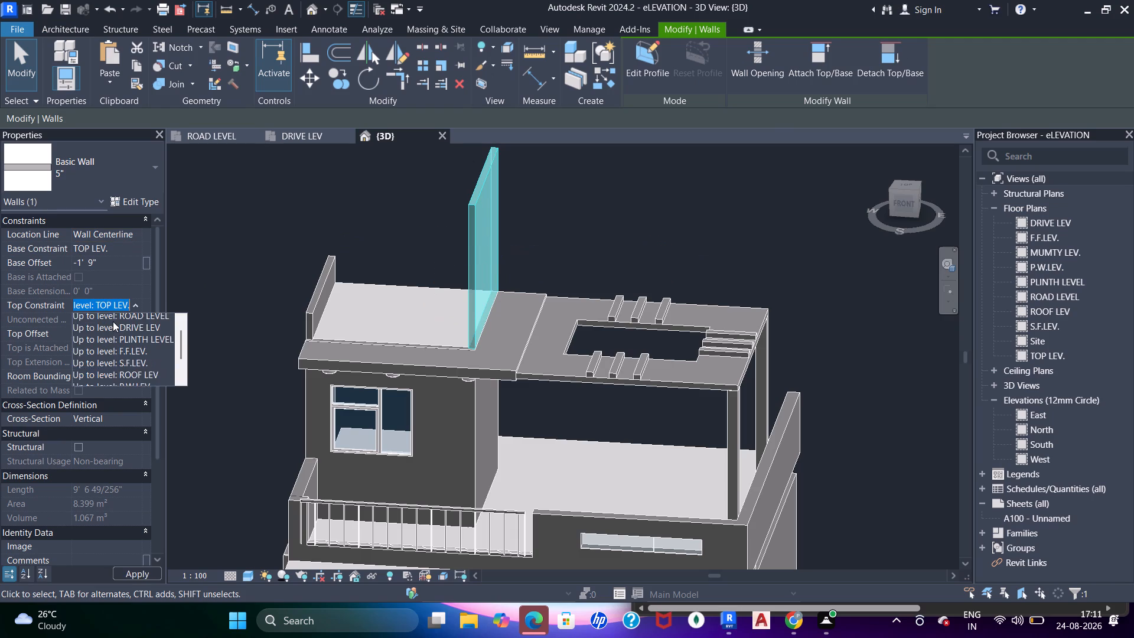
scroll(113, 321, "up", 4)
left_click(113, 321)
left_click(128, 320)
type("1'9\"")
key("Return")
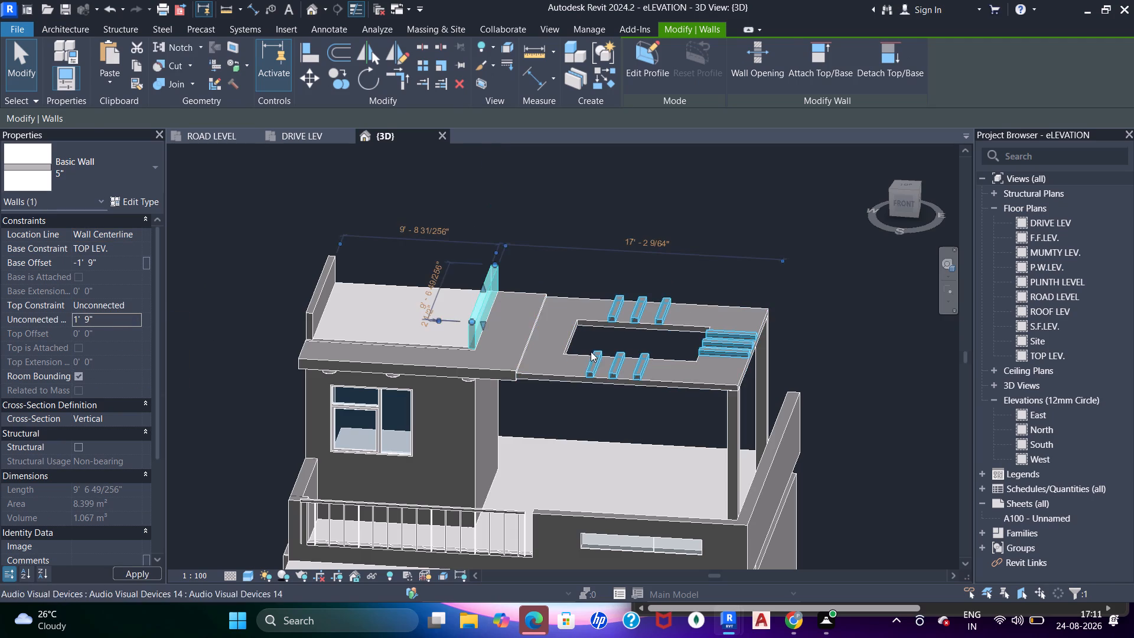
key("Escape")
Draw a matching 5" wall about 9' 11" long between the side parapets' front ends, based at TOP LEV., offset 0' 0", height 1' 9".
middle_click_drag(383, 338, 304, 338, "shift")
scroll(386, 313, "up", 3)
middle_click_drag(392, 323, 333, 327, "shift")
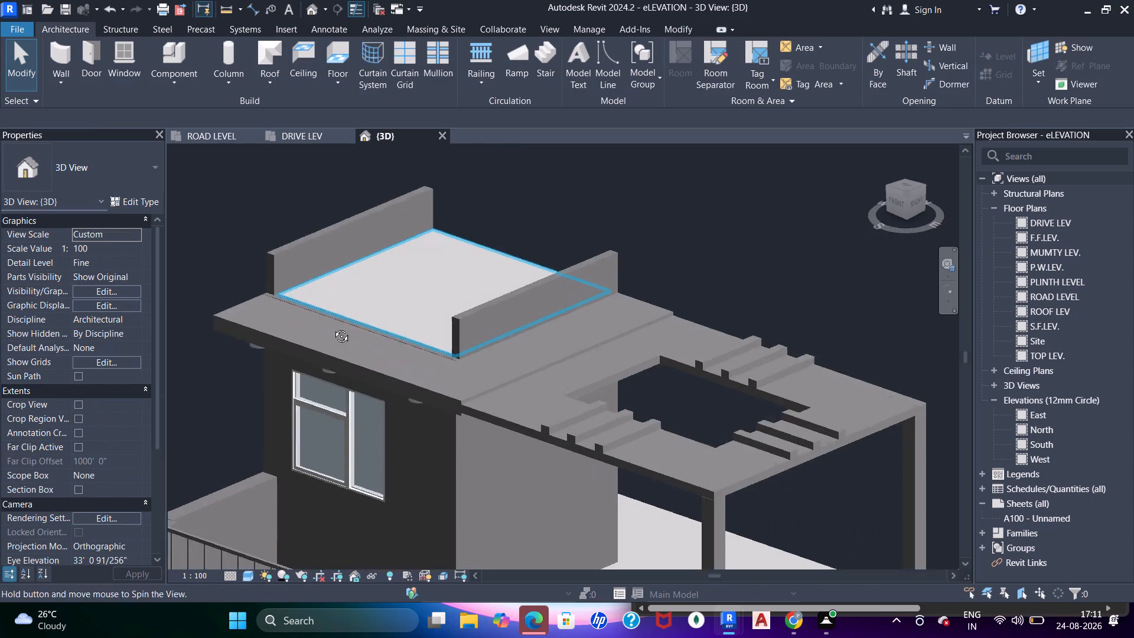
middle_click_drag(333, 327, 301, 322, "shift")
scroll(441, 269, "up", 1)
middle_click_drag(439, 288, 443, 325)
left_click(444, 326)
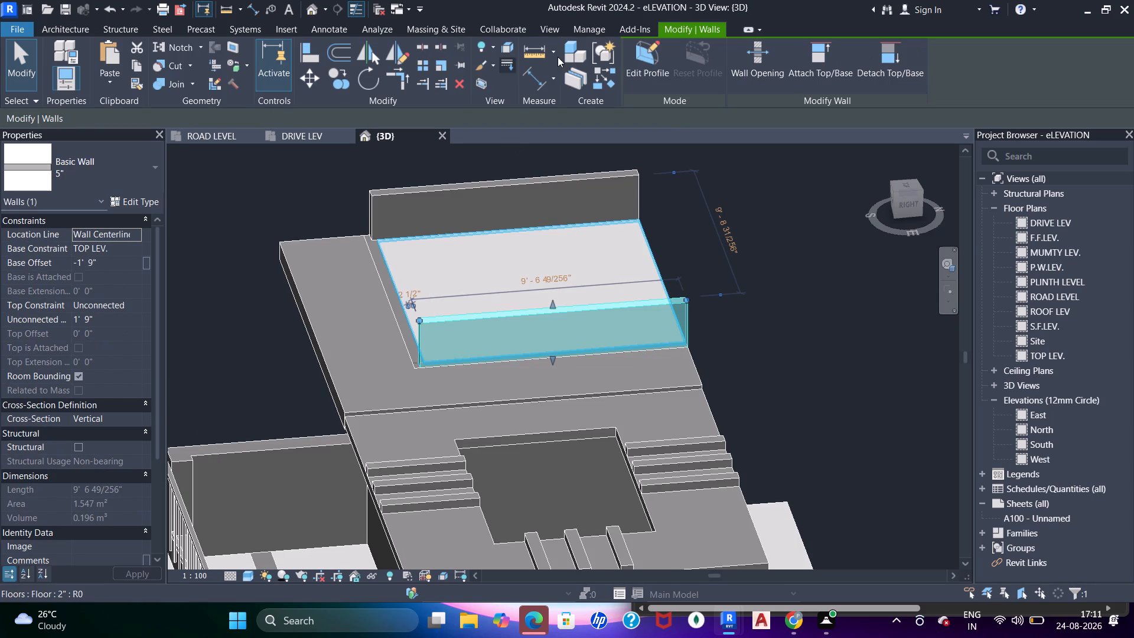
left_click(598, 82)
scroll(462, 325, "up", 4)
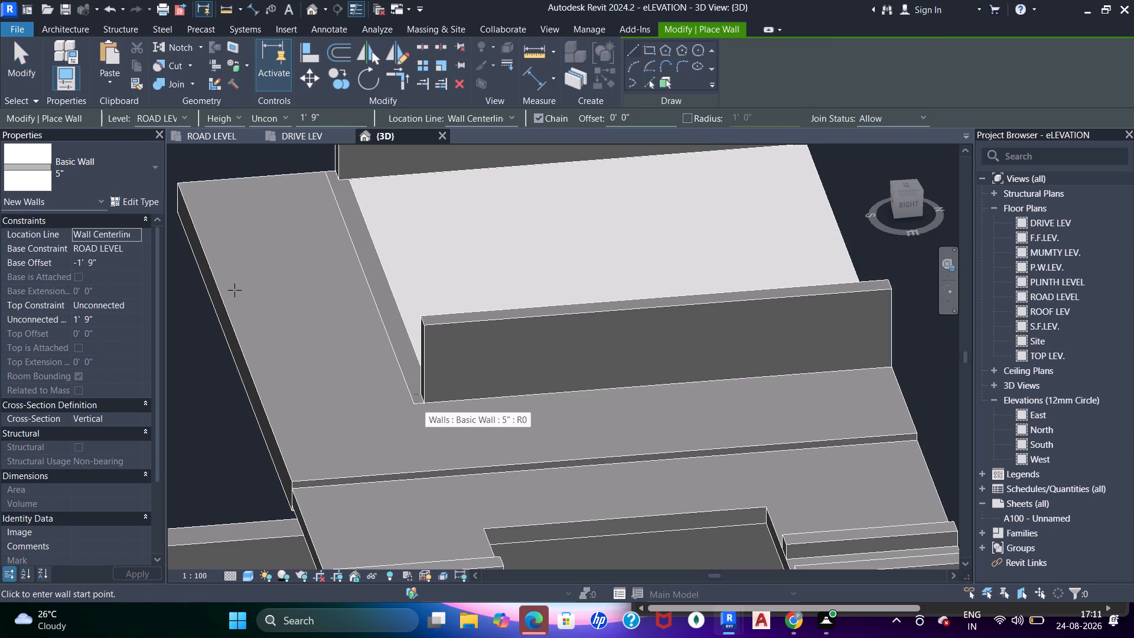
left_click(138, 248)
scroll(104, 288, "up", 4)
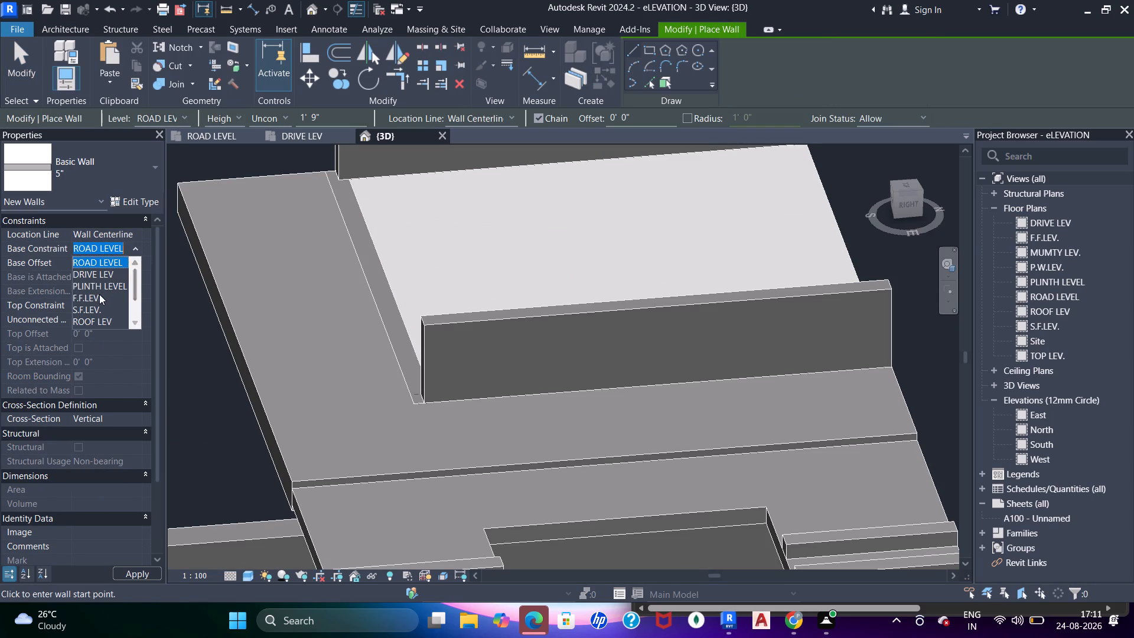
scroll(99, 299, "down", 6)
left_click(100, 320)
left_click(125, 261)
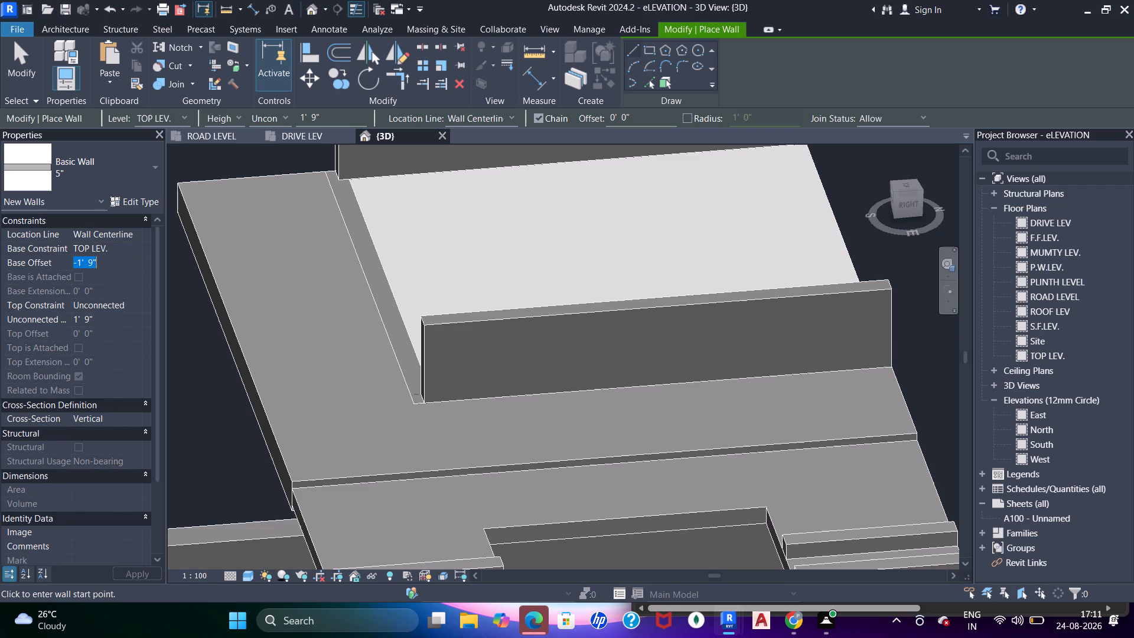
key("0")
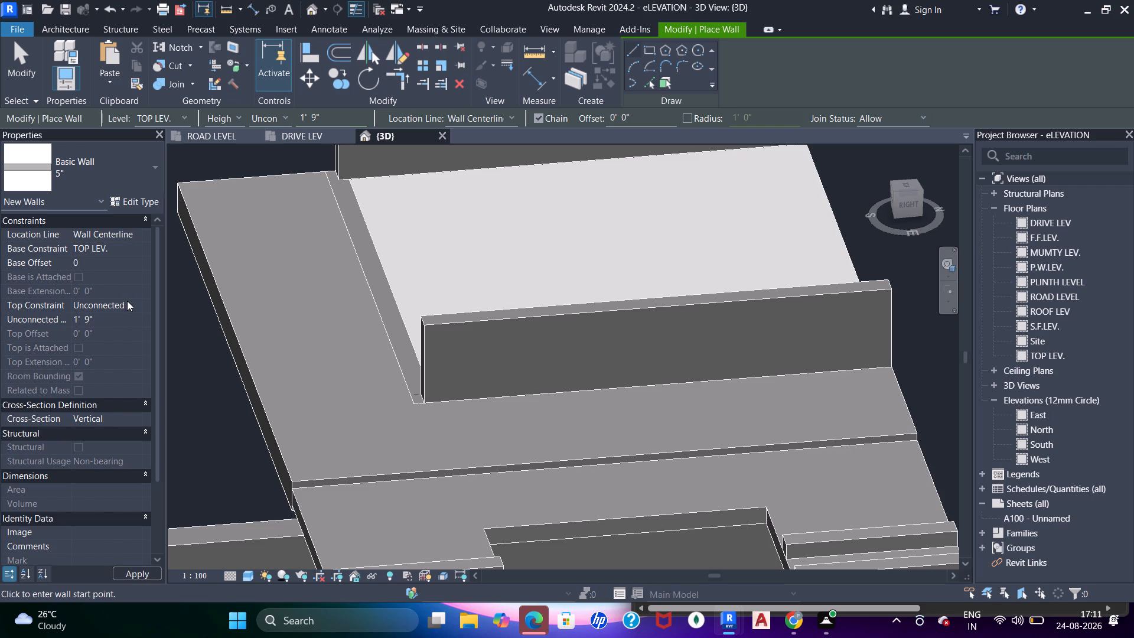
left_click(418, 400)
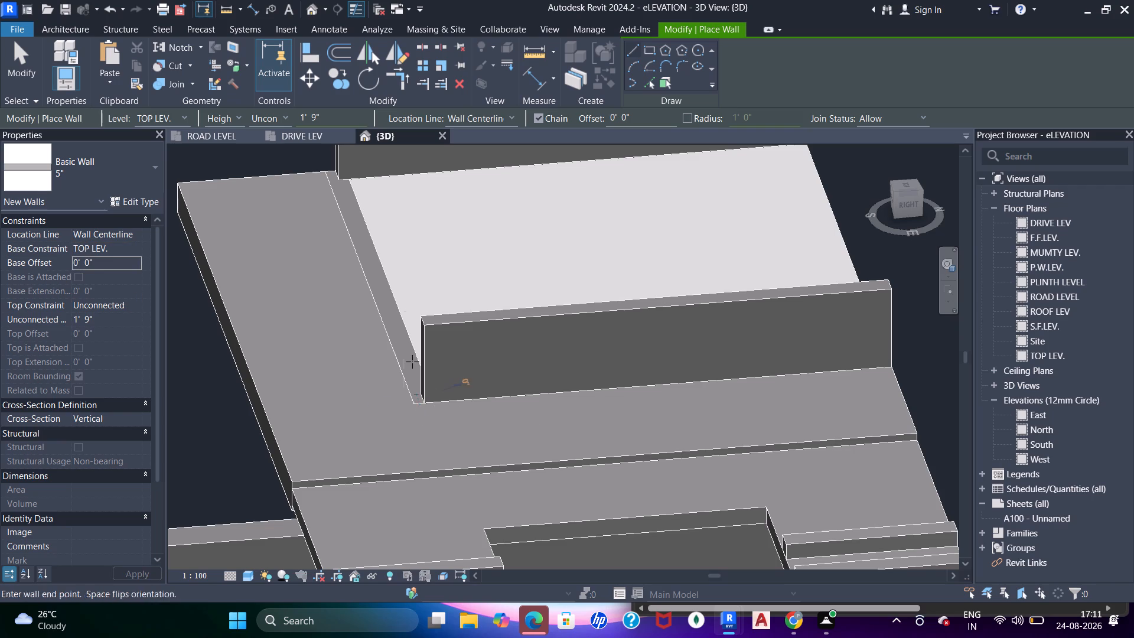
middle_click_drag(392, 326, 409, 430)
left_click(355, 285)
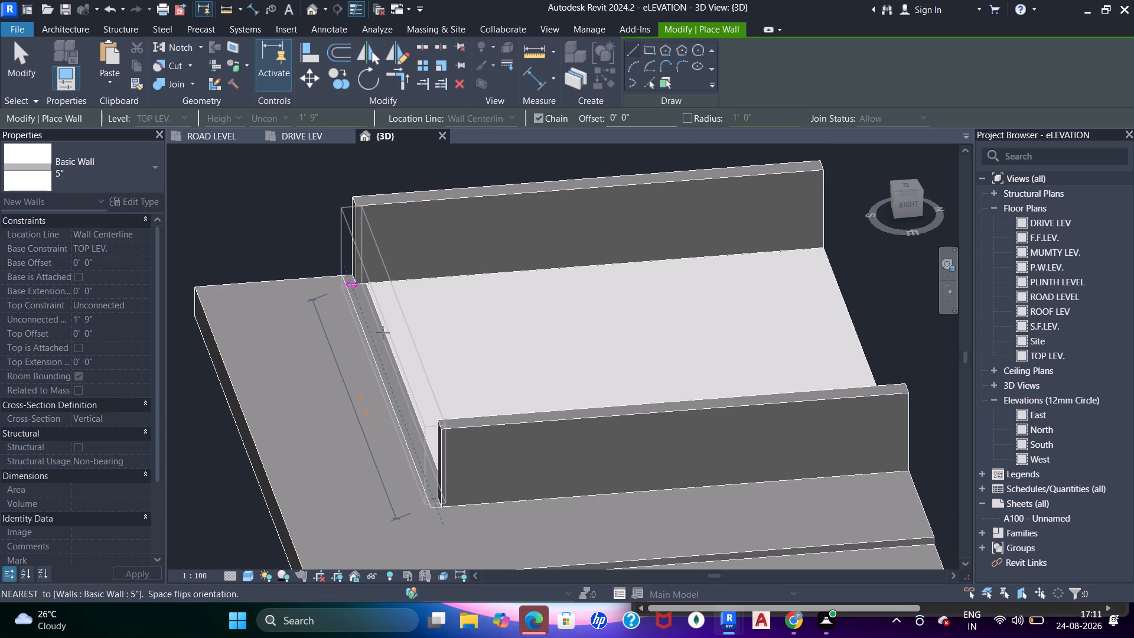
key("Escape")
key("Escape")
key("Escape")
scroll(394, 325, "down", 1)
key("Escape")
key("Escape")
key("Escape")
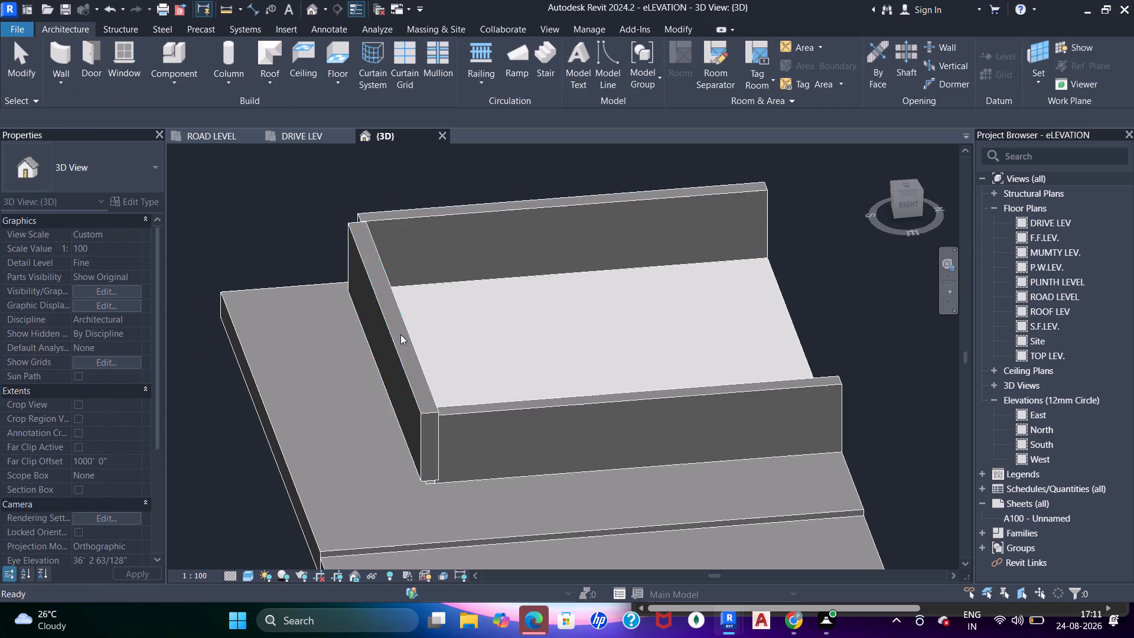
Align the new front parapet wall's outer face with the front end of the side parapet.
left_click(471, 431)
left_click(390, 318)
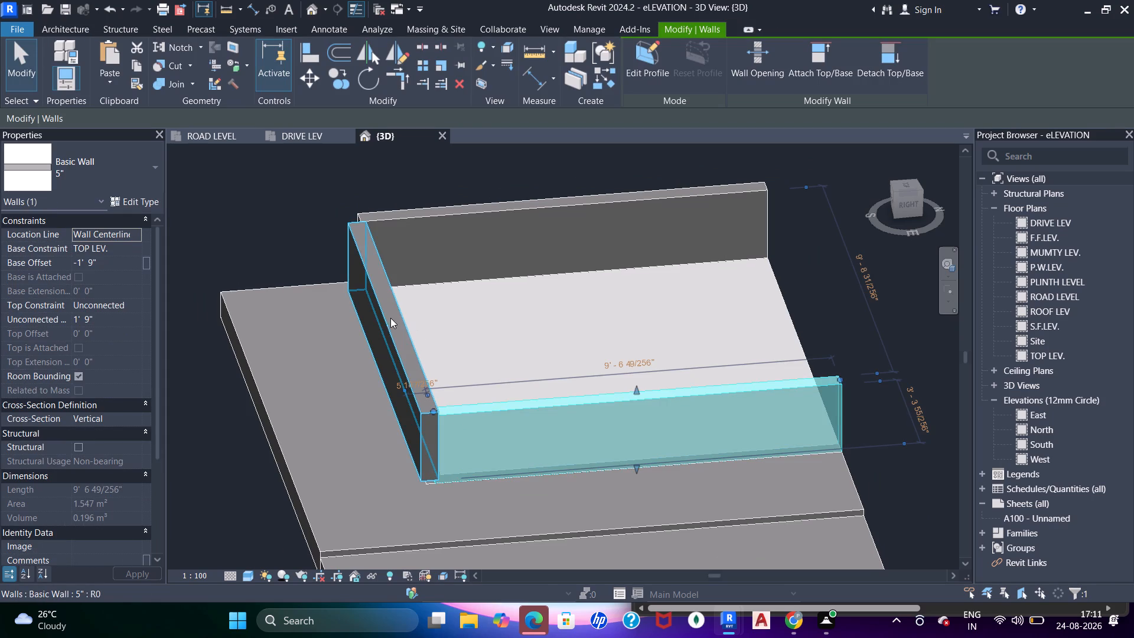
scroll(380, 320, "down", 5, "shift")
middle_click_drag(335, 378, 629, 427, "shift")
middle_click_drag(513, 440, 614, 378)
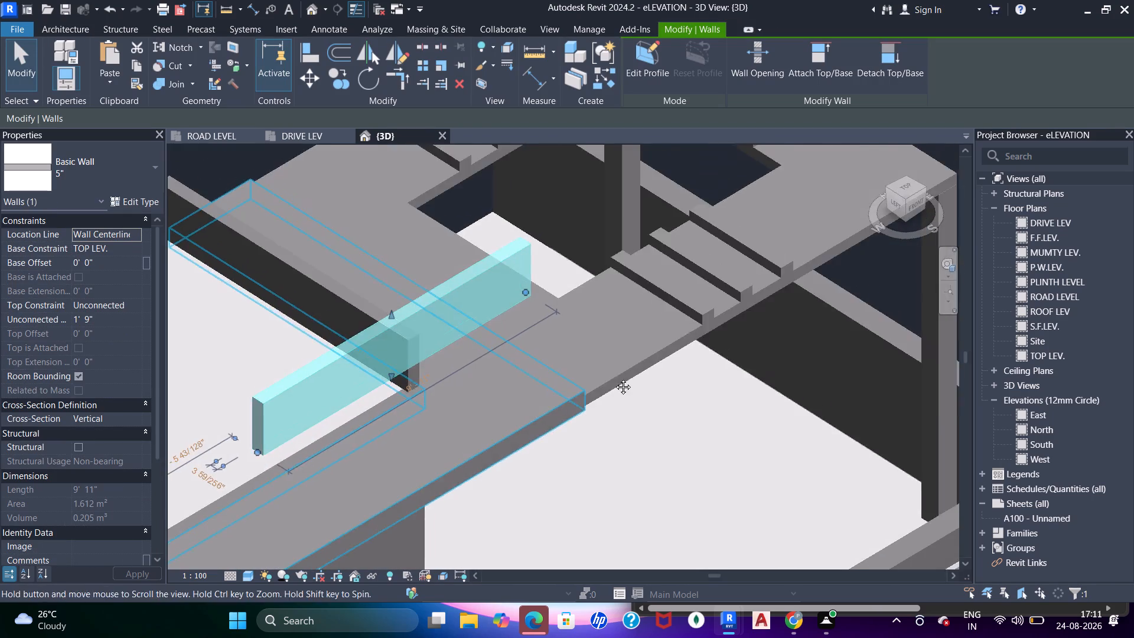
middle_click_drag(614, 378, 642, 346)
middle_click_drag(568, 445, 634, 378, "shift")
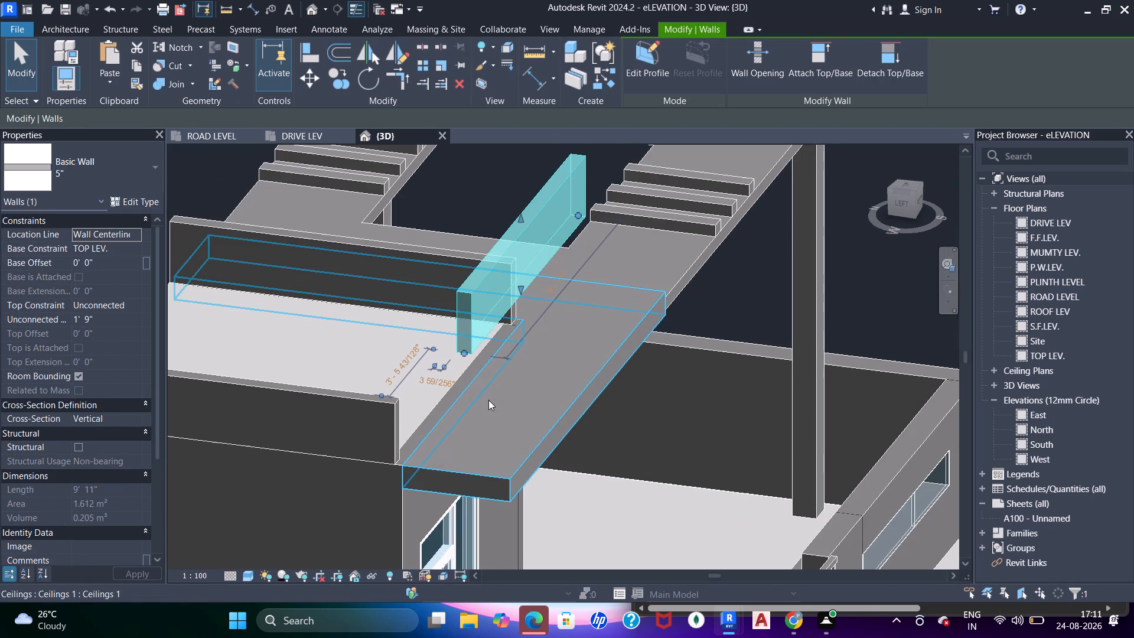
key("a")
key("a")
key("a")
key("a")
scroll(397, 421, "up", 3)
left_click(397, 422)
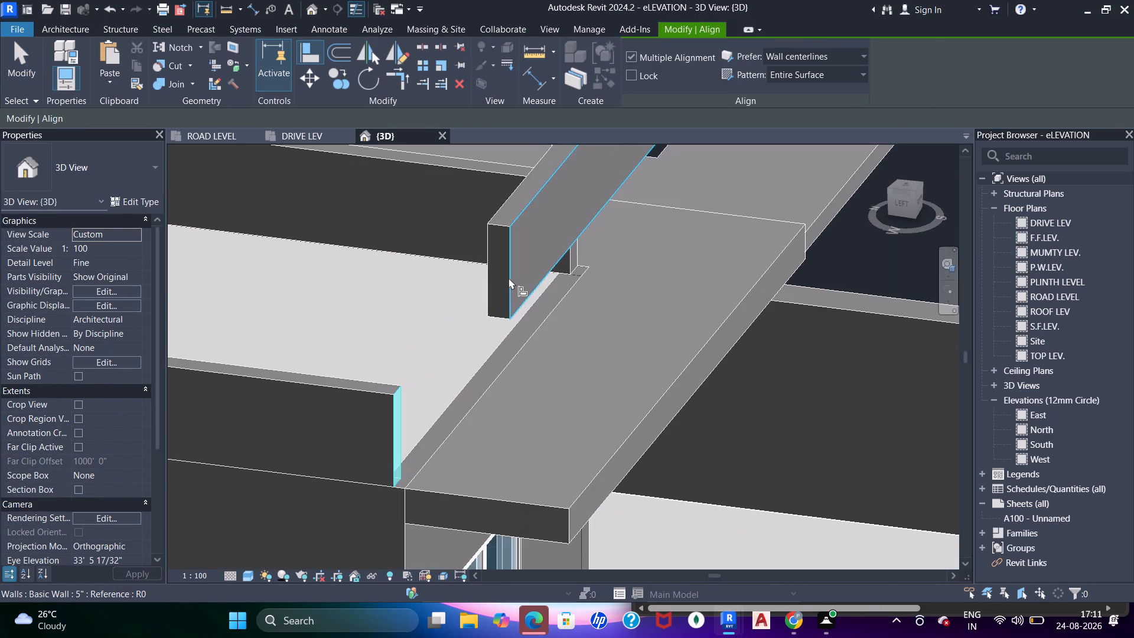
left_click(525, 270)
key("Escape")
Align the front parapet wall's base with the top surface along the stair room's front edge.
scroll(496, 357, "down", 3)
type("aa")
scroll(481, 378, "up", 6)
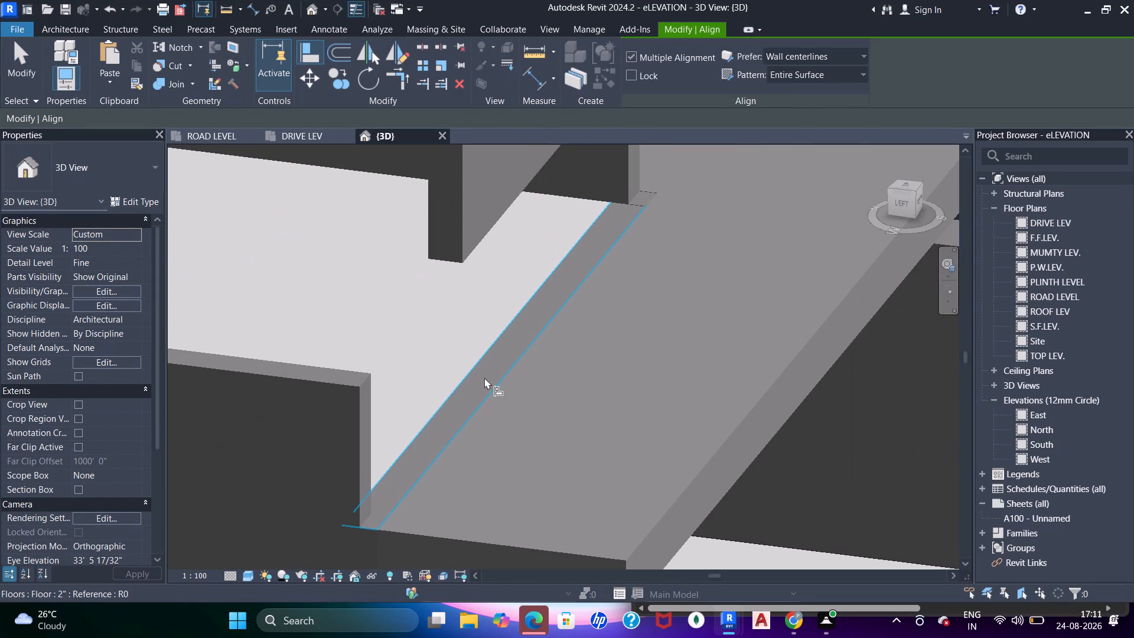
left_click(484, 377)
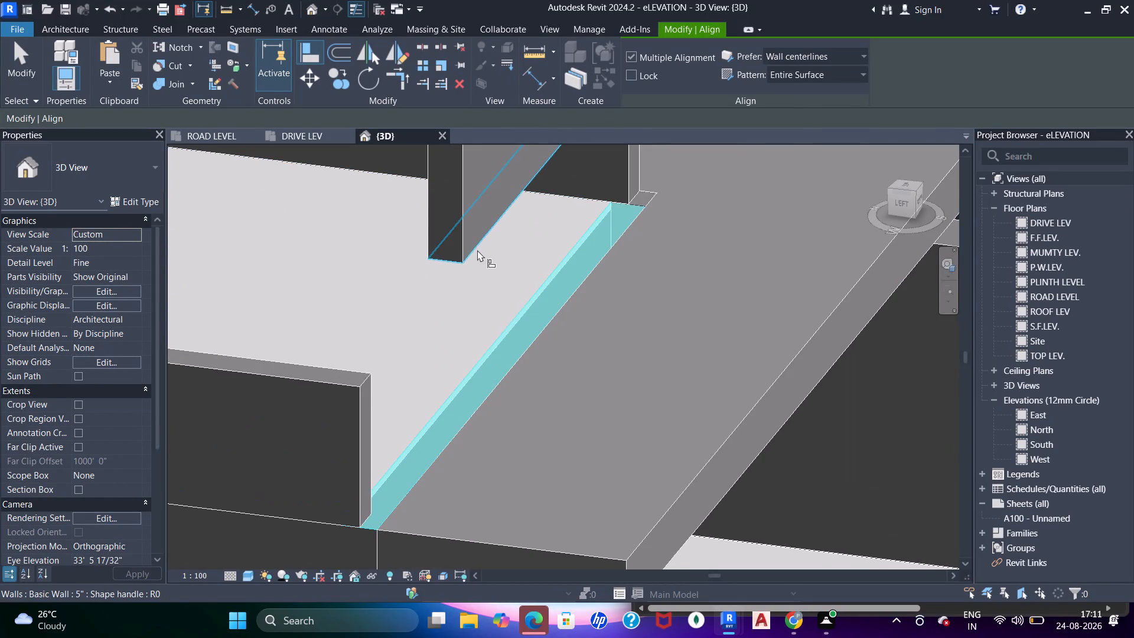
left_click(477, 250)
scroll(494, 321, "down", 11)
scroll(490, 352, "up", 1, "shift")
middle_click_drag(490, 352, 547, 261, "shift")
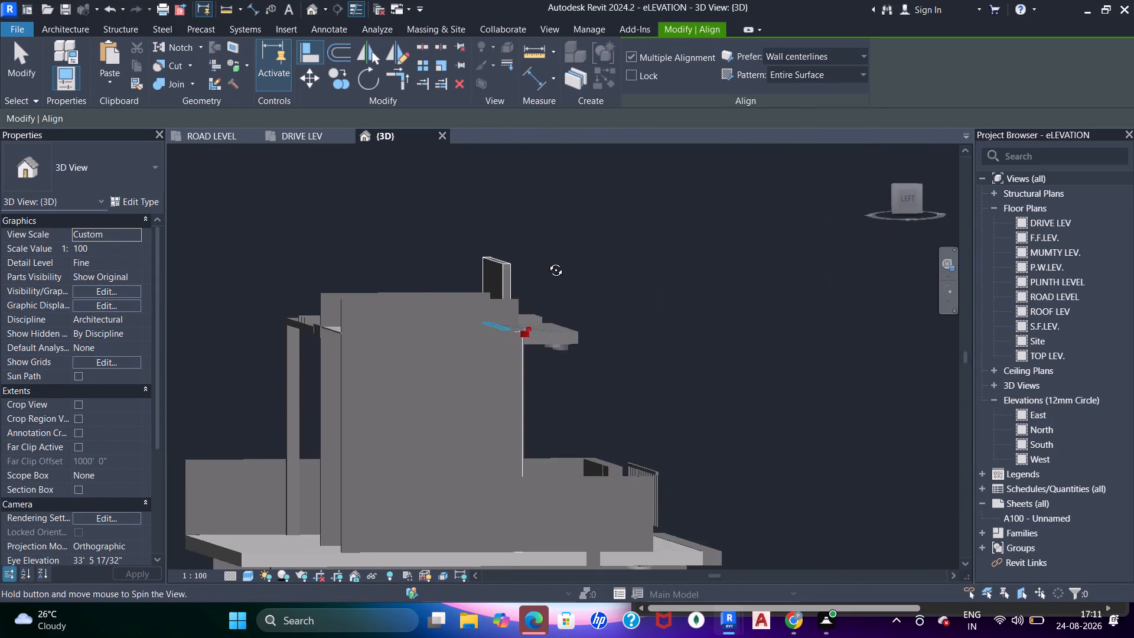
Nudge the front parapet wall lengthwise along the roof edge towards the parapet on the side away from the pergola.
middle_click_drag(547, 261, 510, 320, "shift")
key("Escape")
key("Escape")
middle_click_drag(514, 324, 470, 252, "shift")
scroll(504, 301, "up", 4)
middle_click_drag(493, 328, 485, 407, "shift")
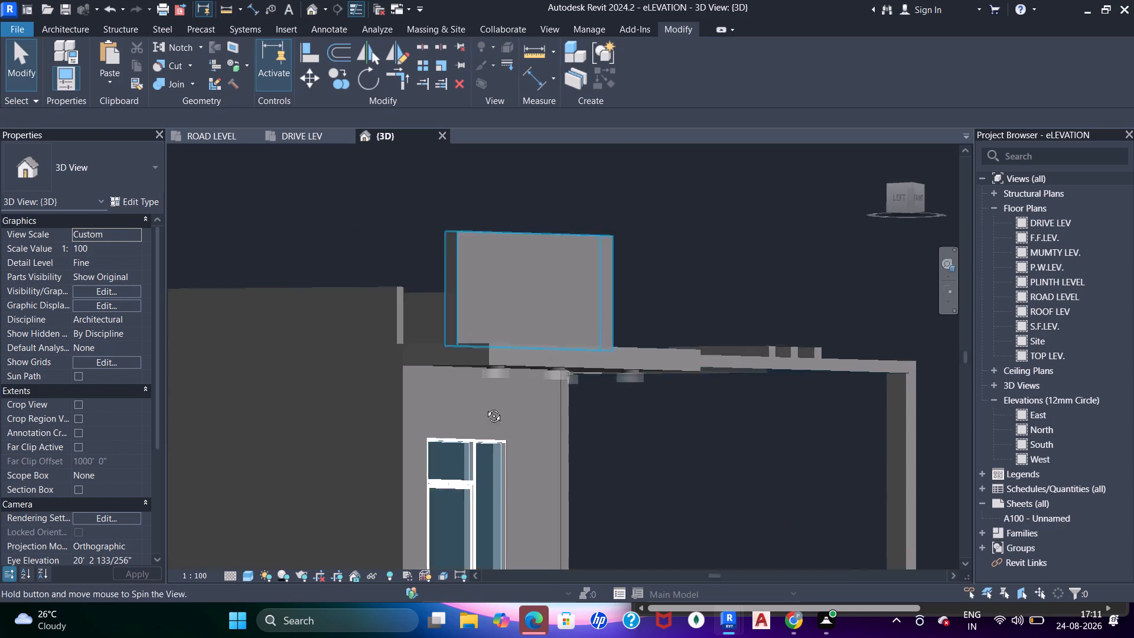
middle_click_drag(485, 407, 438, 450, "shift")
left_click(478, 320)
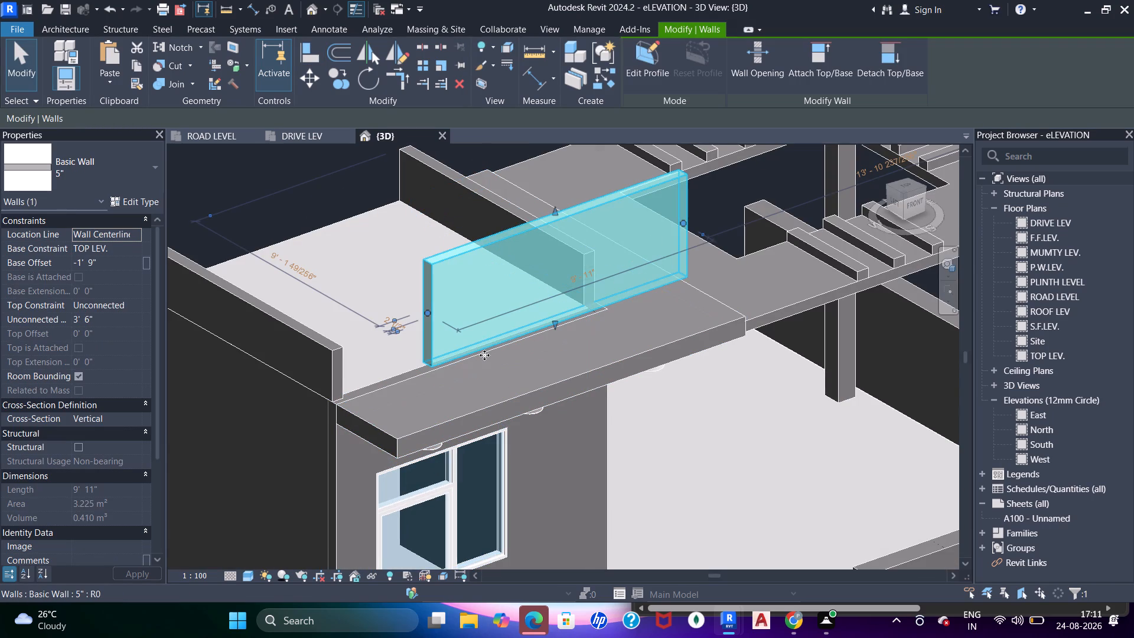
key("Left")
key("Left")
key("Left")
key("Left")
key("Left")
key("Left")
key("Left")
key("Left")
key("Left")
key("Left")
key("Left")
key("Left")
key("Left")
key("Left")
key("Left")
key("Left")
key("Left")
key("Left")
key("Left")
key("Left")
key("Left")
key("Left")
key("Left")
key("Left")
key("Left")
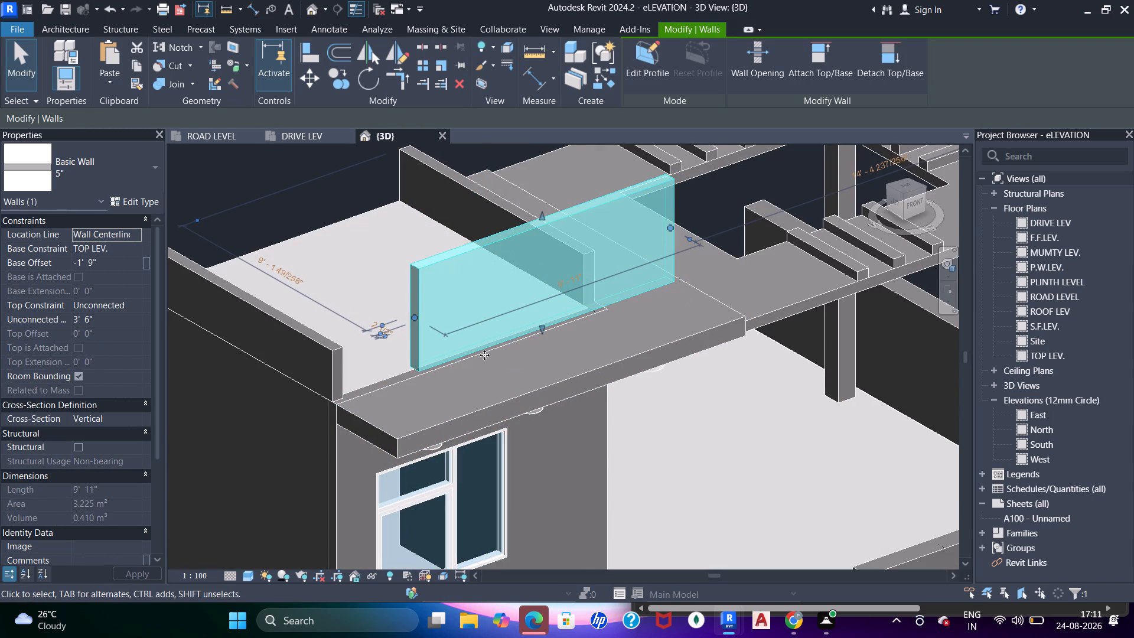
key("Left")
key("Left")
key("Left")
key("Left")
key("Left")
key("Left")
key("Left")
key("Left")
key("Left")
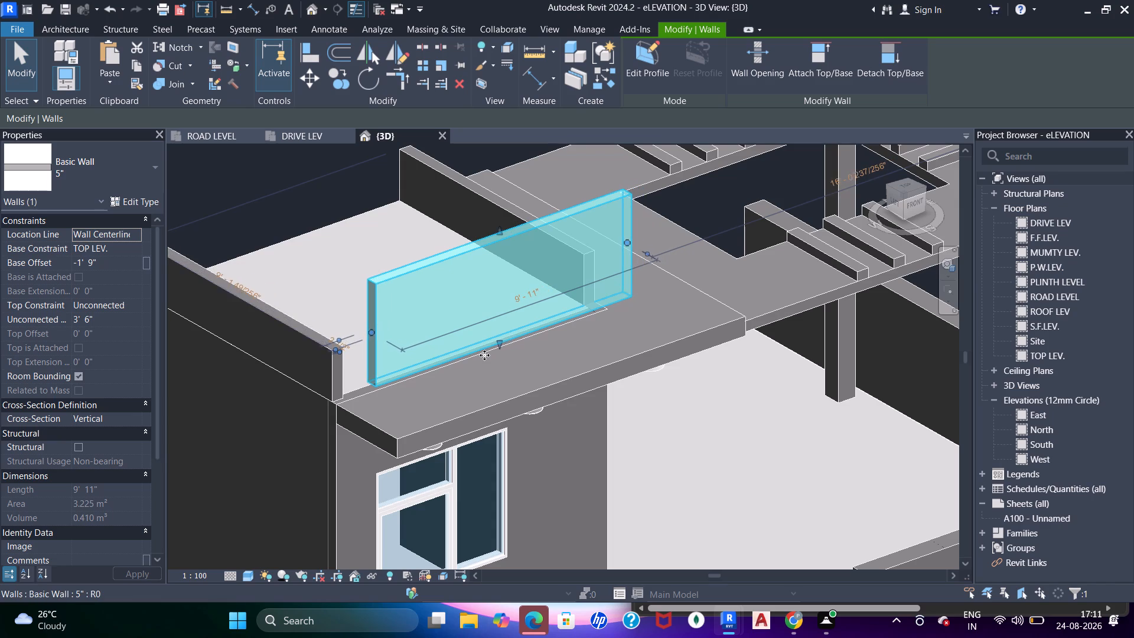
Align the front parapet wall's end with the inner face of the side parapet away from the pergola.
middle_click_drag(415, 369, 282, 427, "shift")
scroll(360, 322, "up", 3)
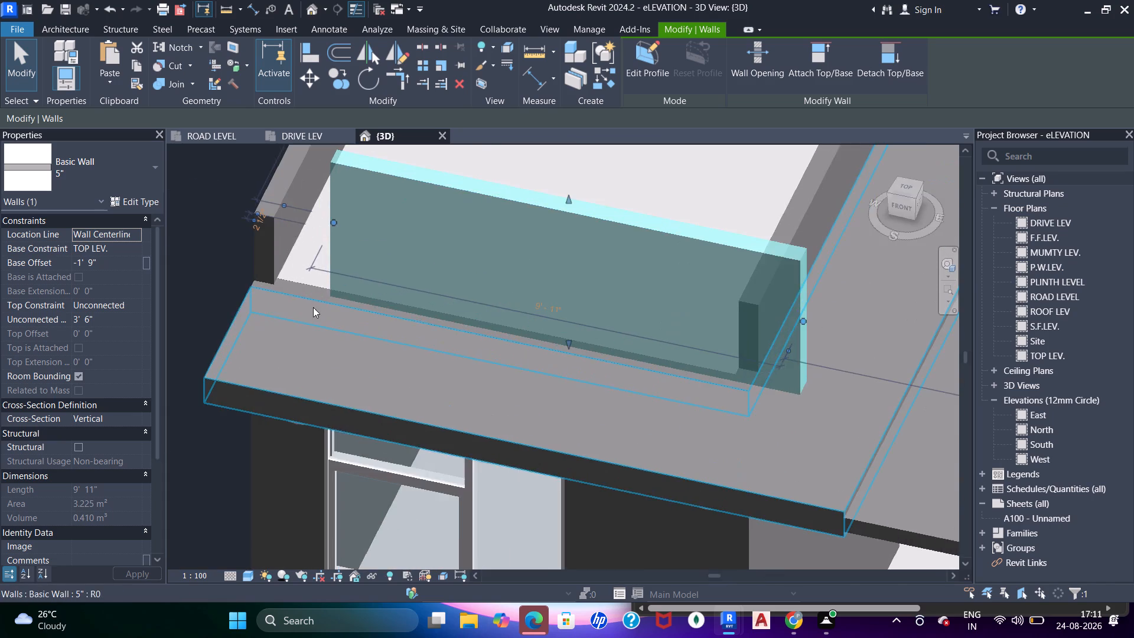
middle_click_drag(322, 314, 398, 389)
key("a")
key("a")
key("a")
left_click(368, 292)
left_click(402, 295)
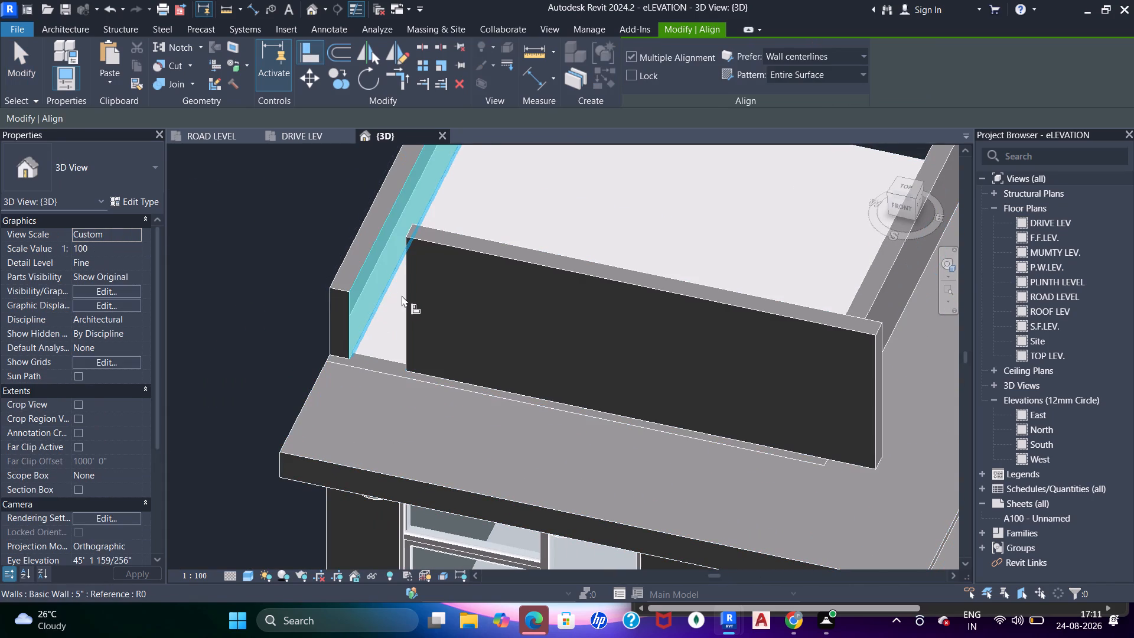
Align the front parapet wall's other end with the outer face of the pergola-side parapet.
scroll(426, 282, "down", 3)
middle_click_drag(451, 310, 330, 310)
middle_click_drag(512, 385, 471, 353, "shift")
left_click(705, 170)
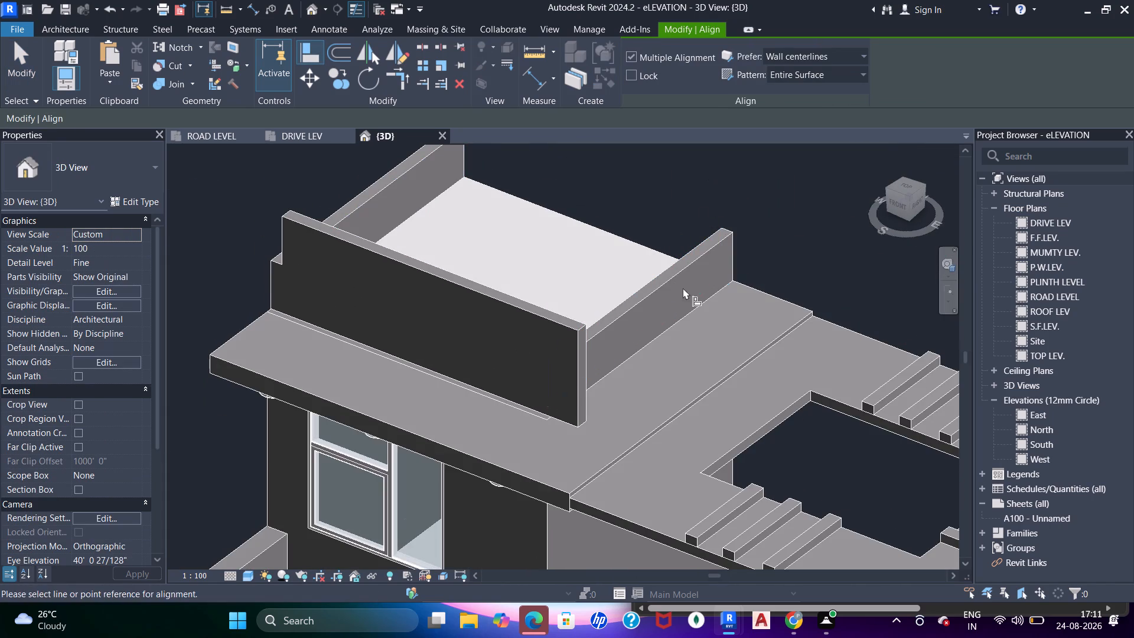
left_click(663, 310)
left_click(582, 380)
key("Escape")
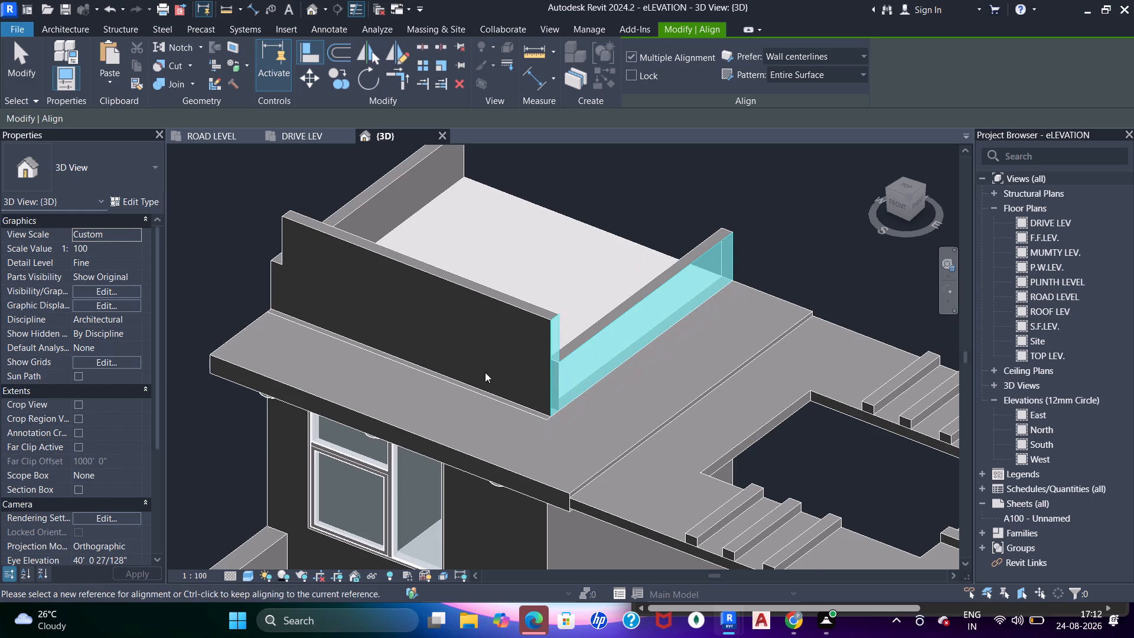
key("Escape")
Set the front parapet wall's unconnected height to 1' 9".
scroll(484, 371, "down", 3)
middle_click_drag(496, 388, 507, 395)
key("Escape")
left_click(502, 337)
left_click(126, 321)
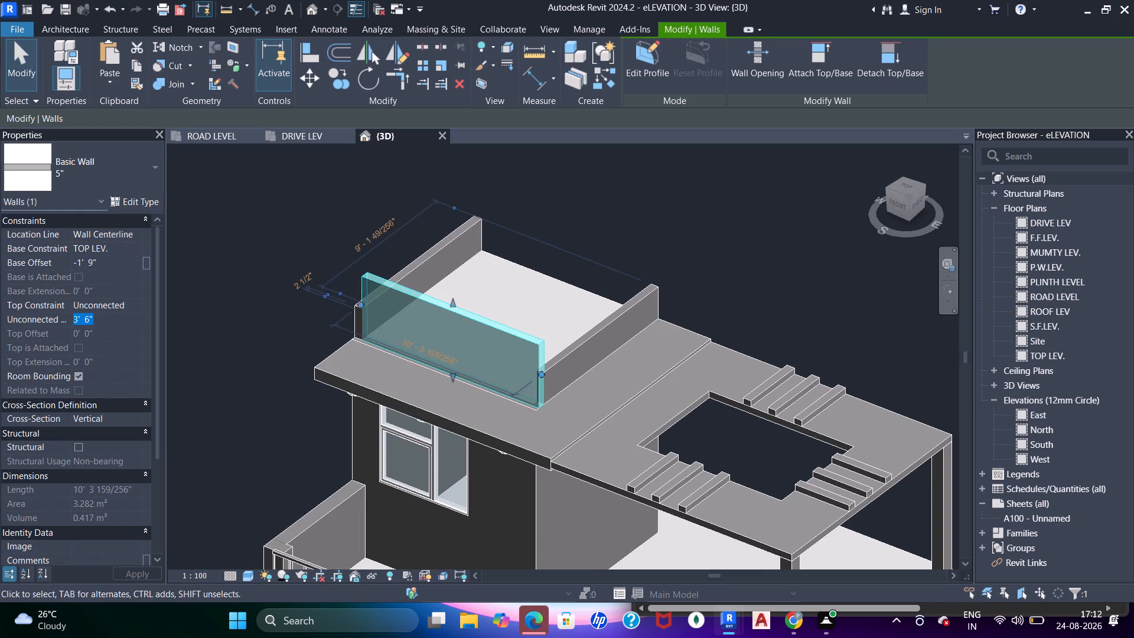
key("1")
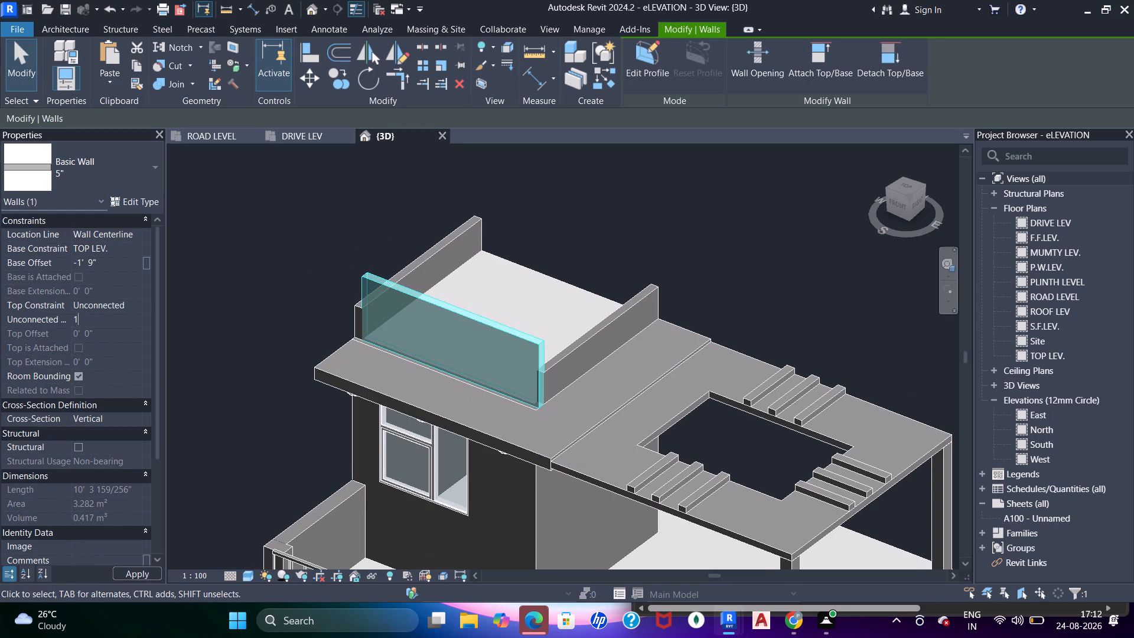
type("'9\"")
key("Return")
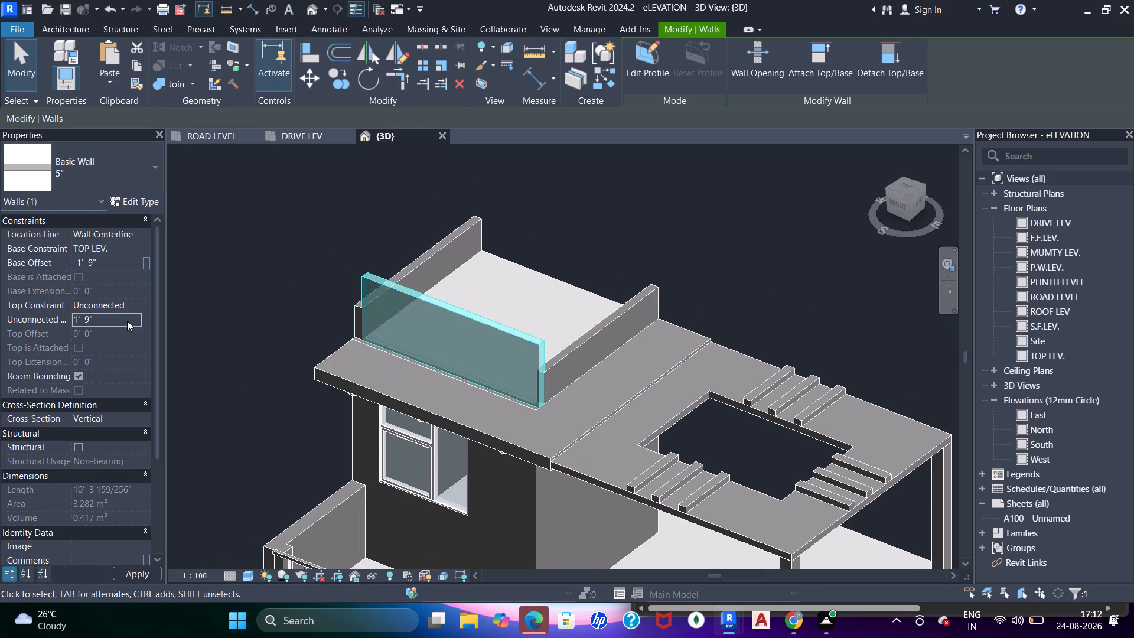
key("Escape")
Examine the stair room parapets and pergola from several angles around the rooftop.
scroll(379, 267, "down", 3)
middle_click_drag(359, 313, 543, 295, "shift")
middle_click_drag(422, 341, 519, 310, "shift")
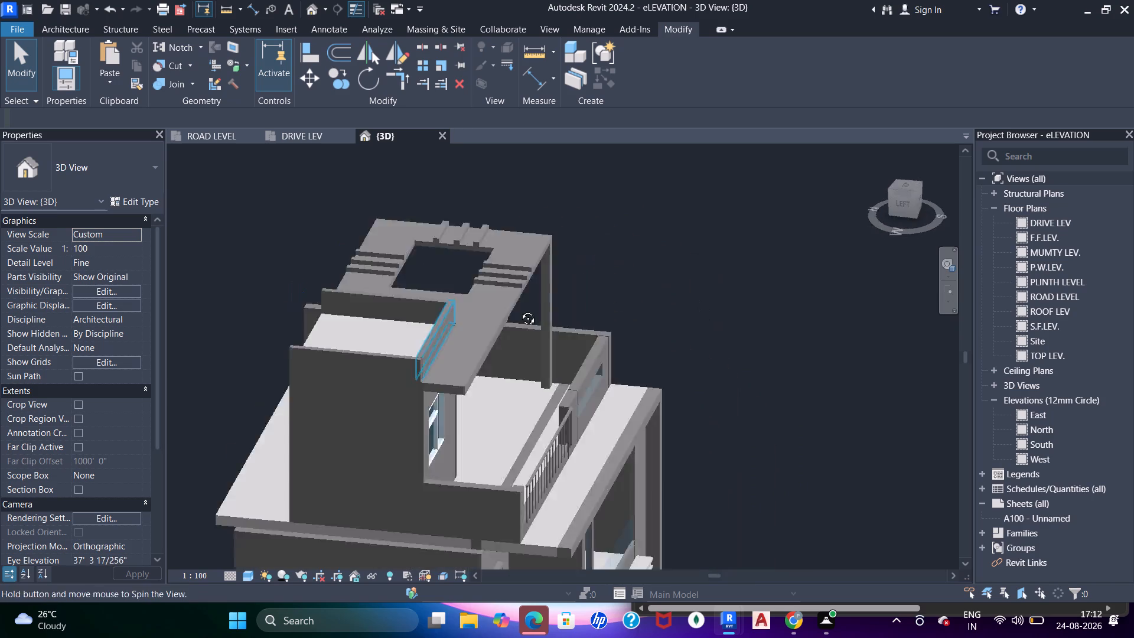
middle_click_drag(519, 310, 537, 284, "shift")
scroll(424, 369, "up", 5)
scroll(428, 363, "down", 5)
middle_click_drag(524, 388, 447, 336, "shift")
scroll(447, 336, "up", 4, "shift")
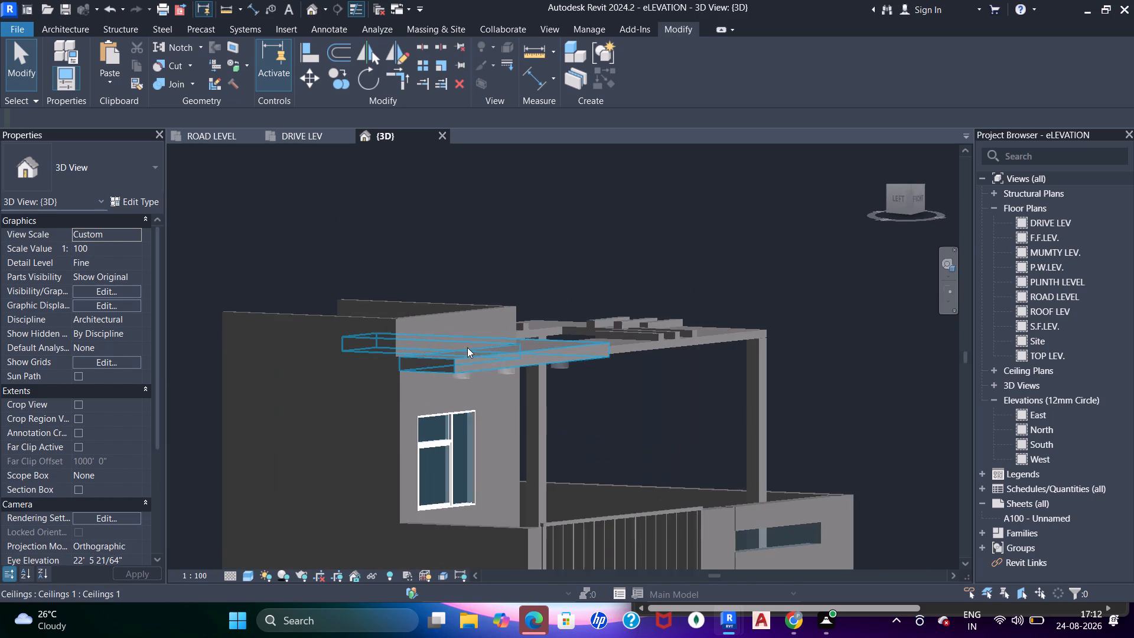
middle_click_drag(571, 317, 458, 434, "shift")
scroll(478, 305, "down", 4)
middle_click_drag(475, 381, 546, 287, "shift")
scroll(552, 307, "up", 3)
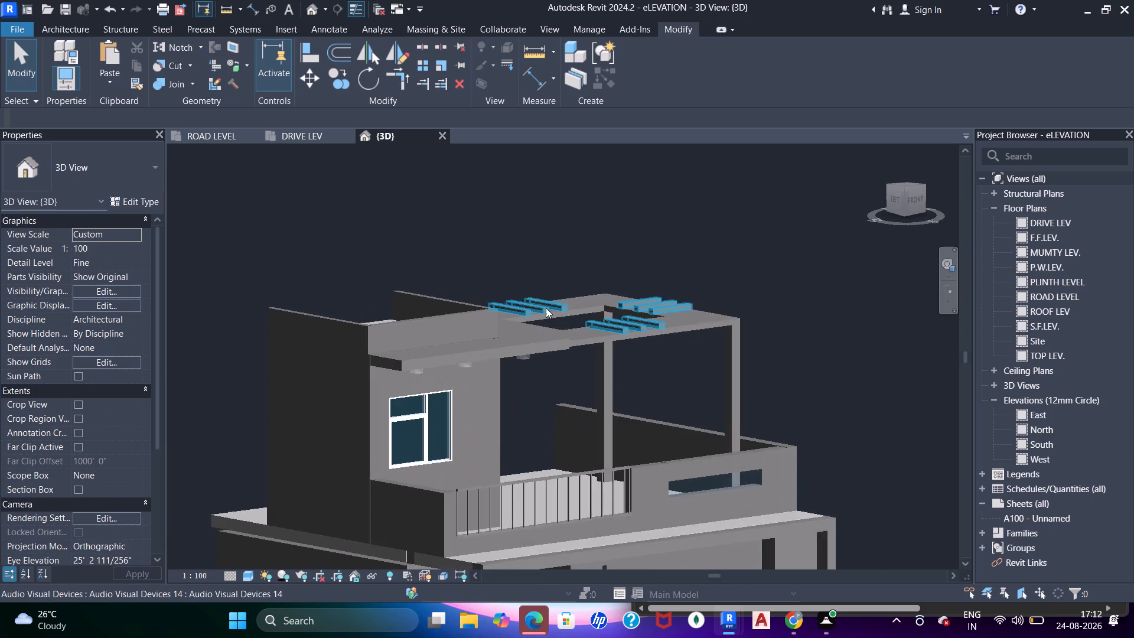
middle_click_drag(543, 308, 565, 269)
scroll(568, 268, "up", 1)
scroll(568, 268, "down", 4)
middle_click_drag(574, 287, 522, 313, "shift")
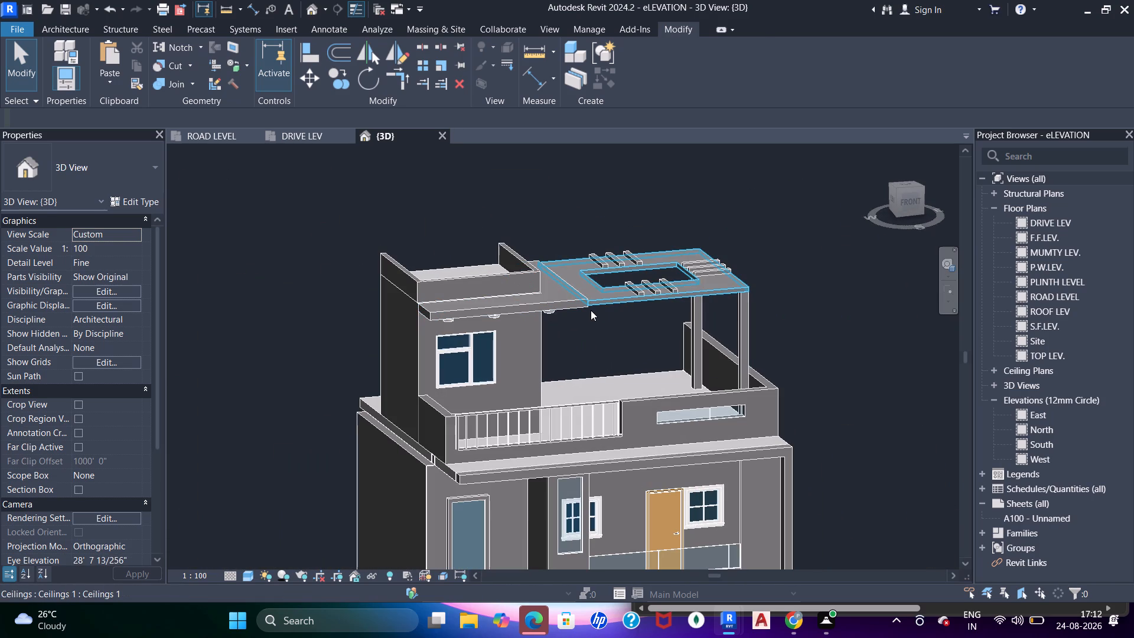
Join the front parapet wall with the pergola-side parapet wall.
key("j")
key("j")
key("j")
key("j")
left_click(453, 287)
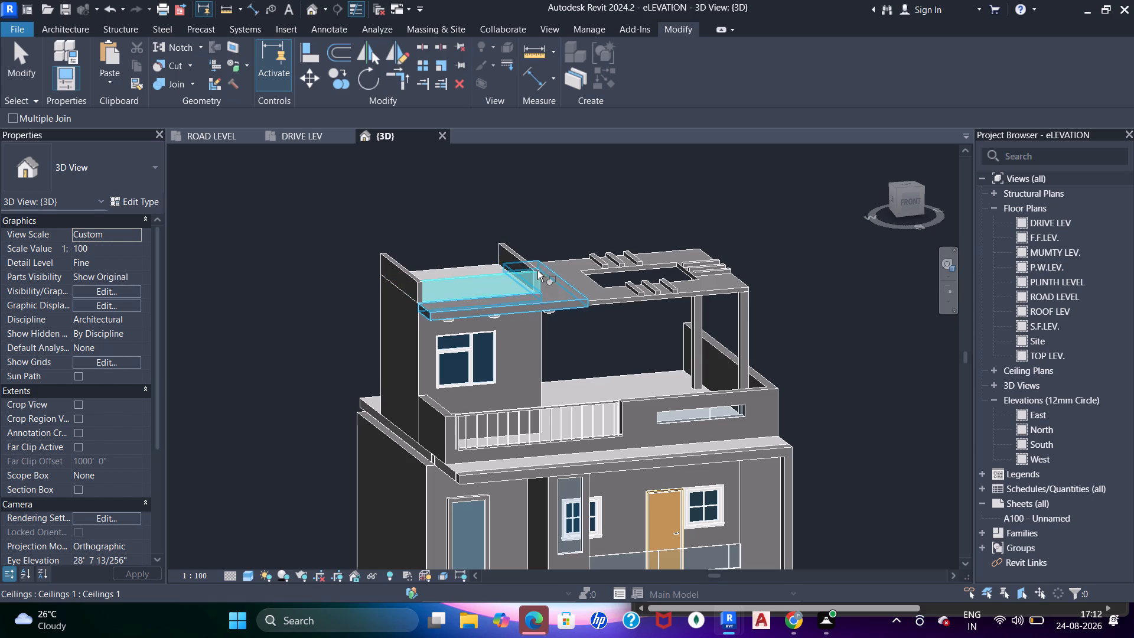
left_click(511, 248)
key("Escape")
Examine the whole front elevation, and look closely at the stair room's parapet tops.
scroll(562, 269, "down", 4)
middle_click_drag(597, 311, 505, 199, "shift")
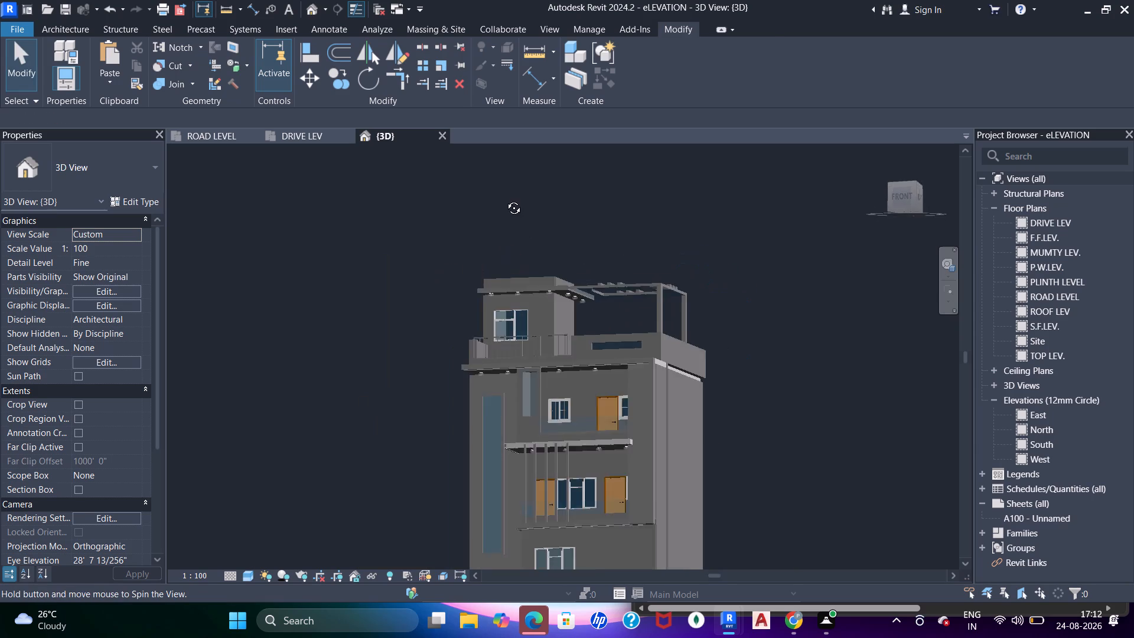
middle_click_drag(505, 199, 637, 269, "shift")
middle_click(638, 270, "shift")
scroll(605, 323, "up", 2)
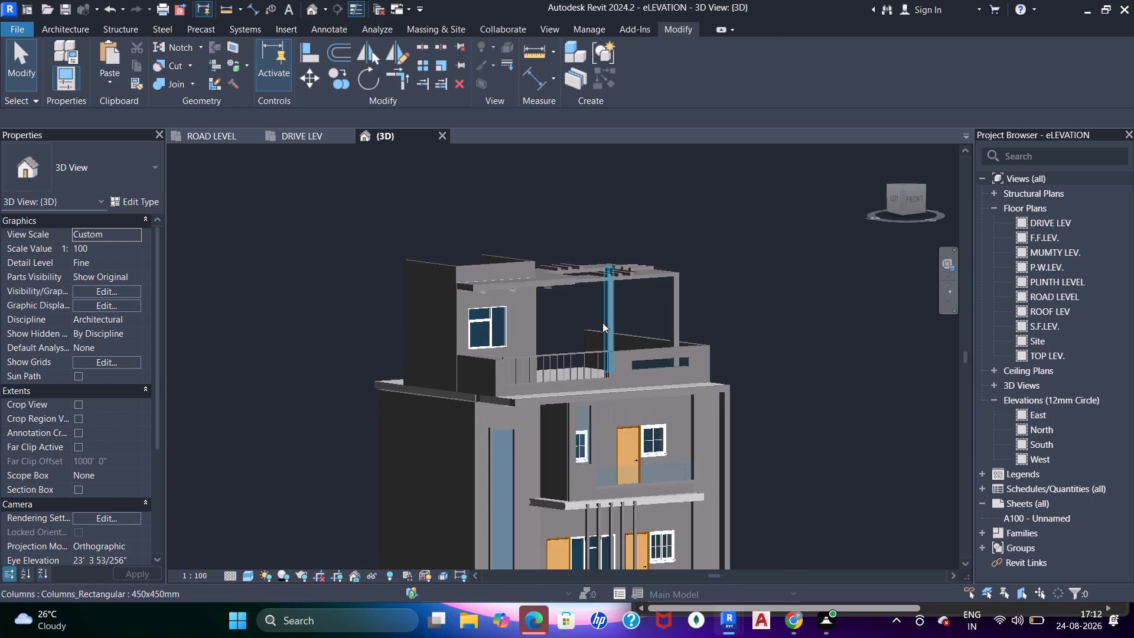
scroll(602, 323, "up", 1)
scroll(574, 297, "down", 2)
middle_click_drag(579, 296, 559, 291, "shift")
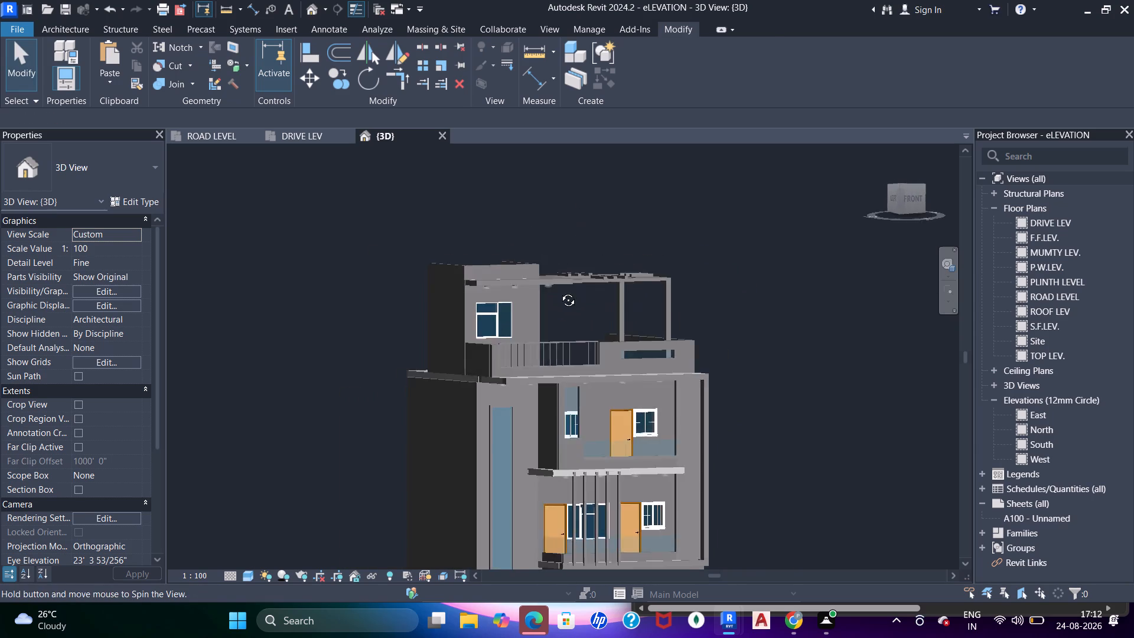
middle_click_drag(559, 291, 540, 341, "shift")
scroll(460, 255, "up", 5)
middle_click_drag(464, 256, 487, 283)
middle_click_drag(516, 279, 497, 313, "shift")
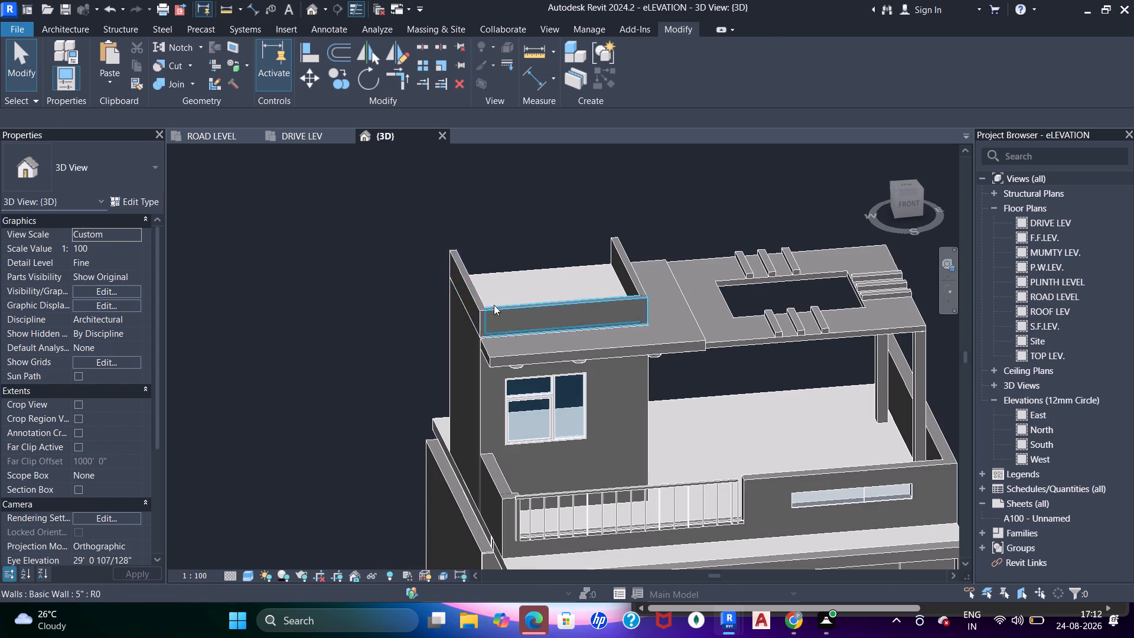
Create an in-place model in the Audio Visual Devices category with the name Audio Visual Devices 15.
left_click(71, 32)
left_click(174, 83)
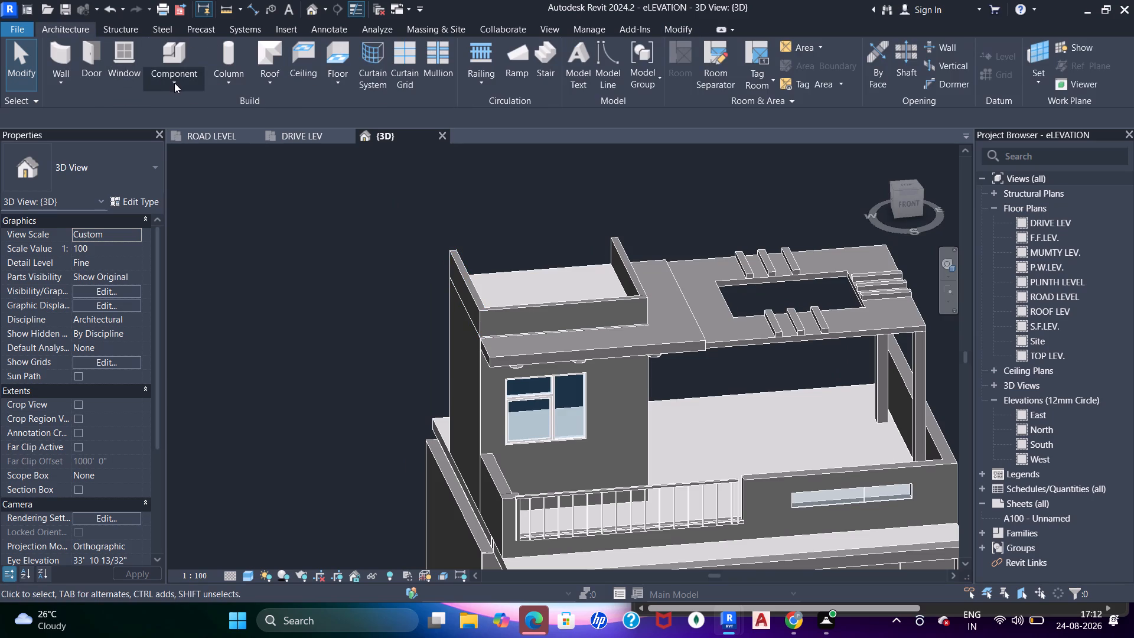
left_click(194, 136)
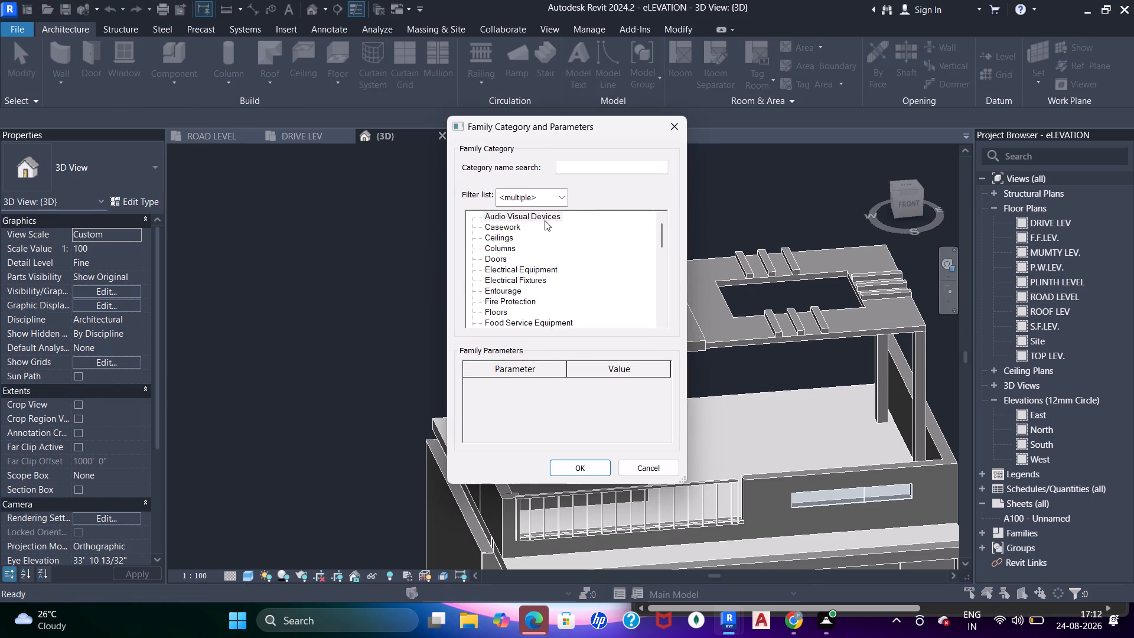
left_click(570, 468)
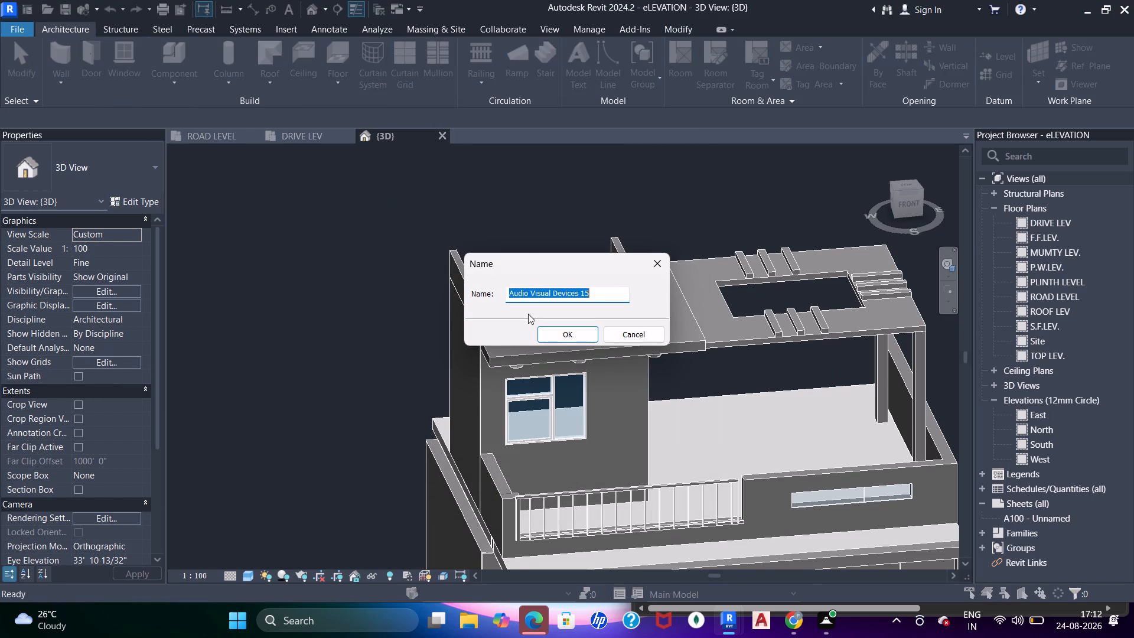
left_click(562, 333)
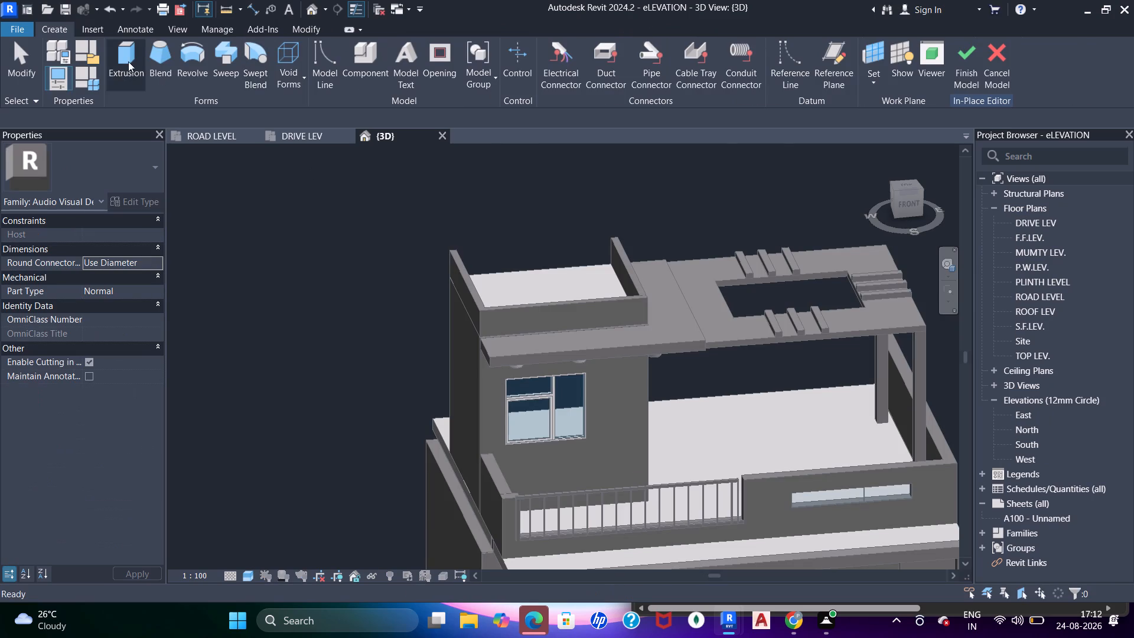
Start an extrusion on the side parapet's top face and sketch a rectangle along the parapets' outer edges, about 9' 6" deep.
left_click(128, 61)
left_click(680, 77)
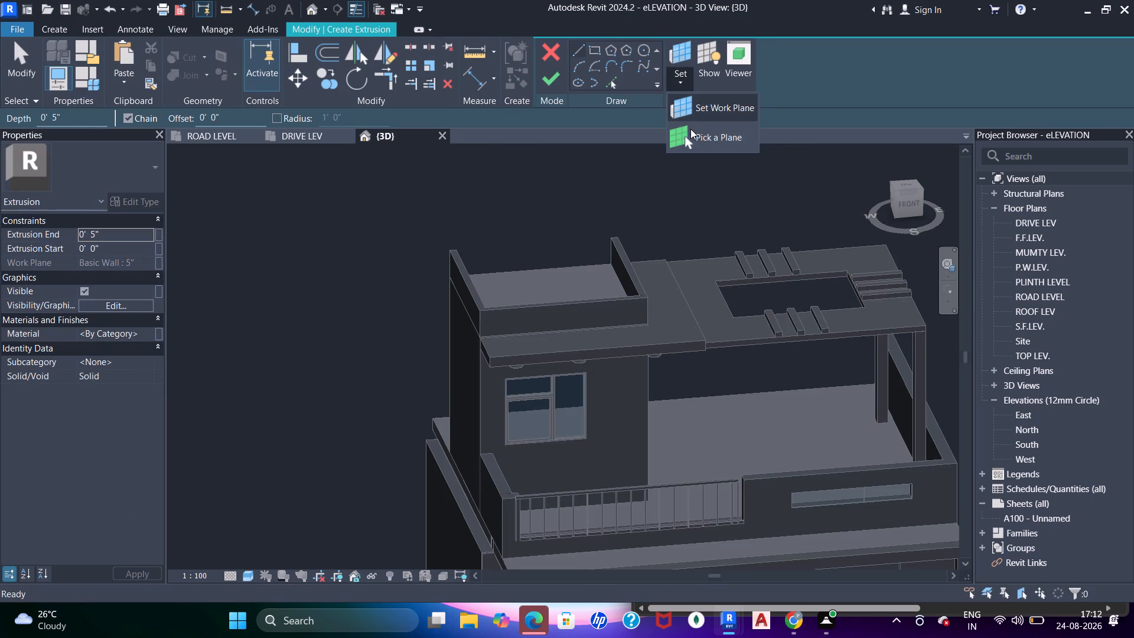
left_click(690, 129)
scroll(498, 231, "up", 5)
scroll(445, 325, "up", 3)
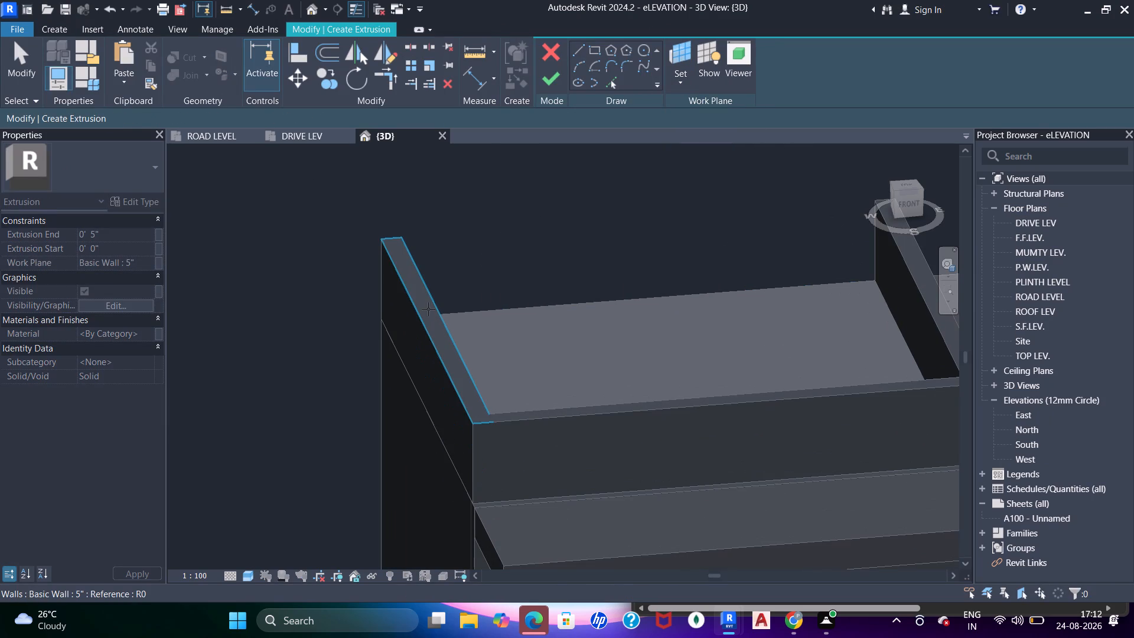
left_click(428, 309)
left_click(594, 46)
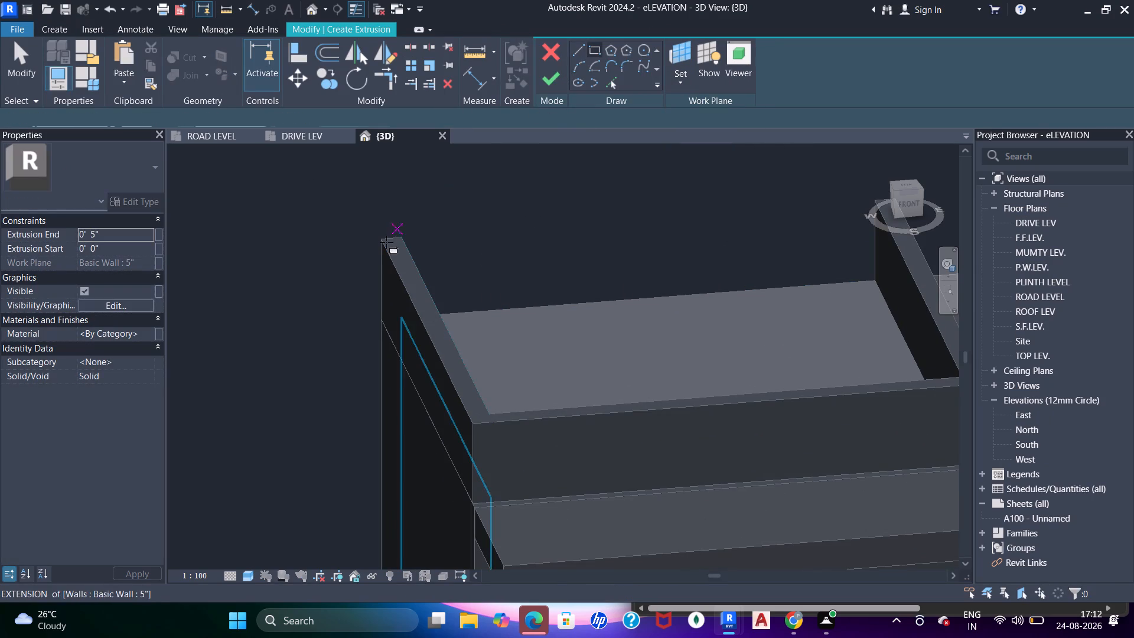
left_click(382, 238)
middle_click_drag(597, 301, 428, 300)
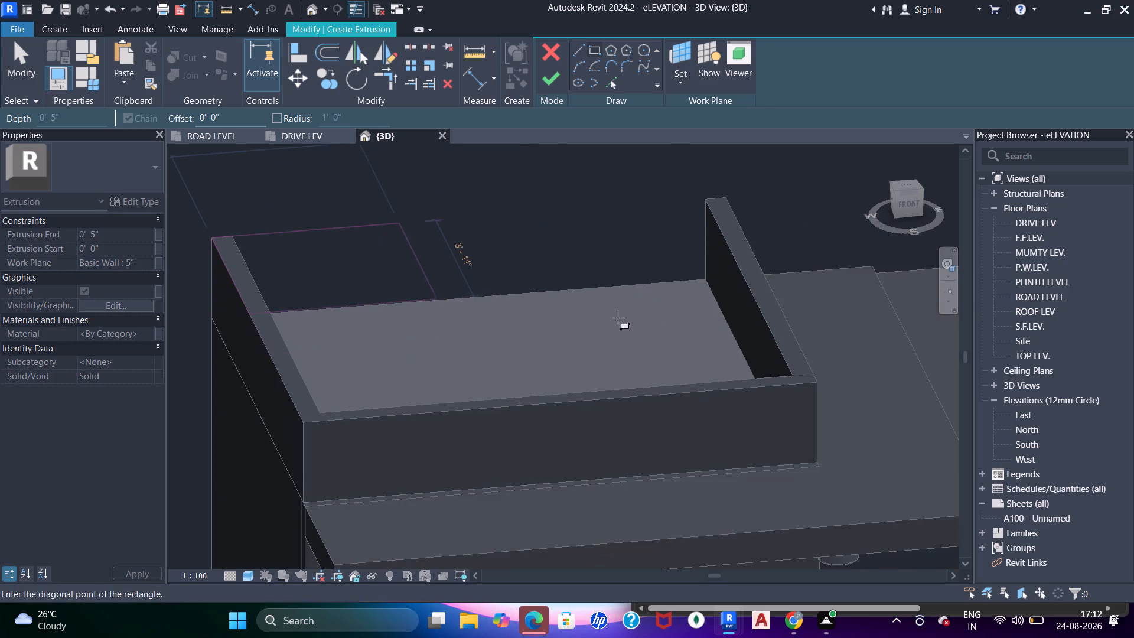
scroll(814, 382, "up", 6)
left_click(820, 383)
scroll(803, 341, "down", 6)
middle_click_drag(760, 347, 846, 395)
key("Escape")
key("Escape")
key("Escape")
Nudge the sketch rectangle's edge outward beyond the side parapet away from the pergola.
middle_click_drag(491, 328, 450, 376)
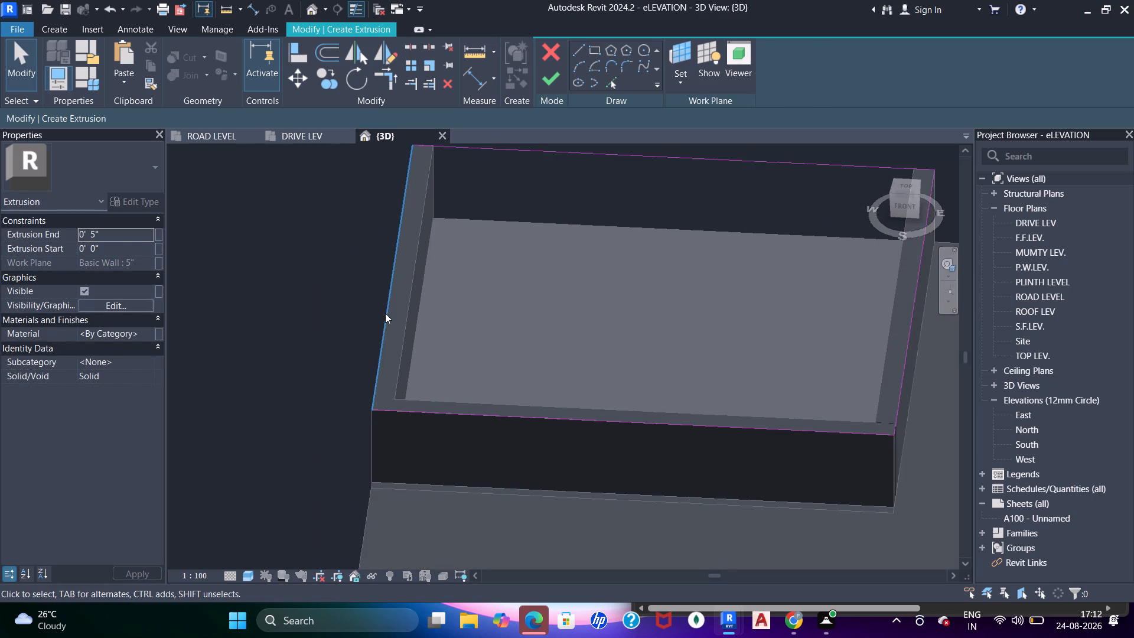
left_click(384, 313)
key("Left")
key("Left")
key("Left")
key("Left")
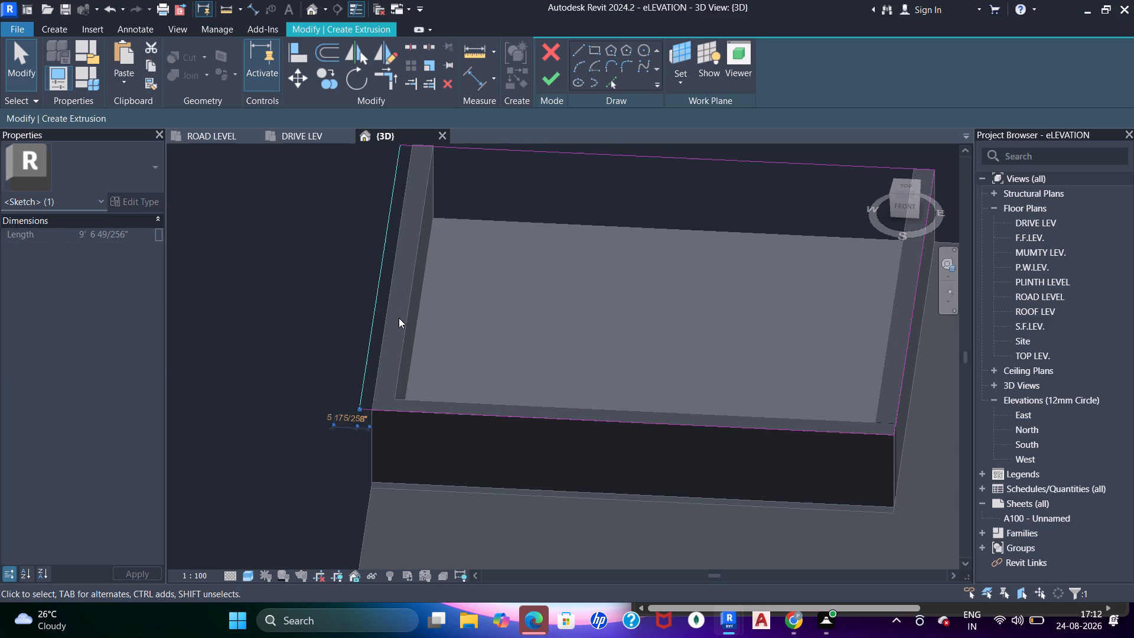
key("Left")
scroll(416, 308, "down", 2)
middle_click_drag(425, 341, 426, 347)
scroll(411, 418, "up", 4)
key("Escape")
Nudge the sketch rectangle's front edge 4" outward beyond the front parapet.
left_click(410, 373)
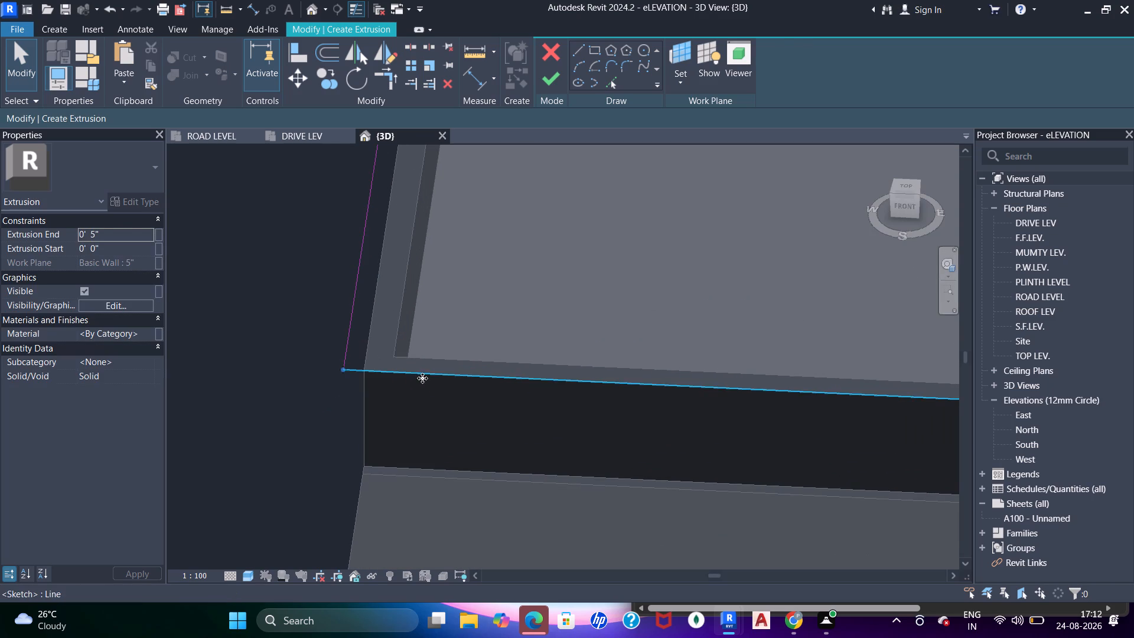
key("Down")
key("Down")
key("Down")
left_click(436, 385)
key("Down")
key("Down")
key("Down")
key("Down")
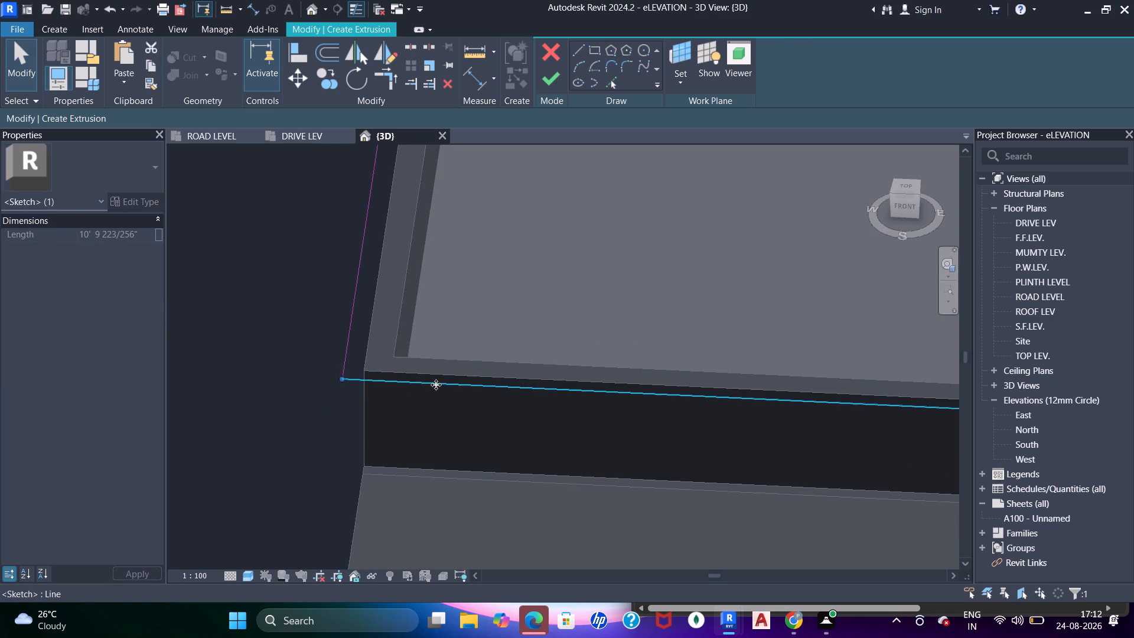
key("Down")
scroll(436, 385, "down", 5)
In the top view, nudge the sketch rectangle's pergola-side edge 5" outward beyond the parapet.
left_click(908, 188)
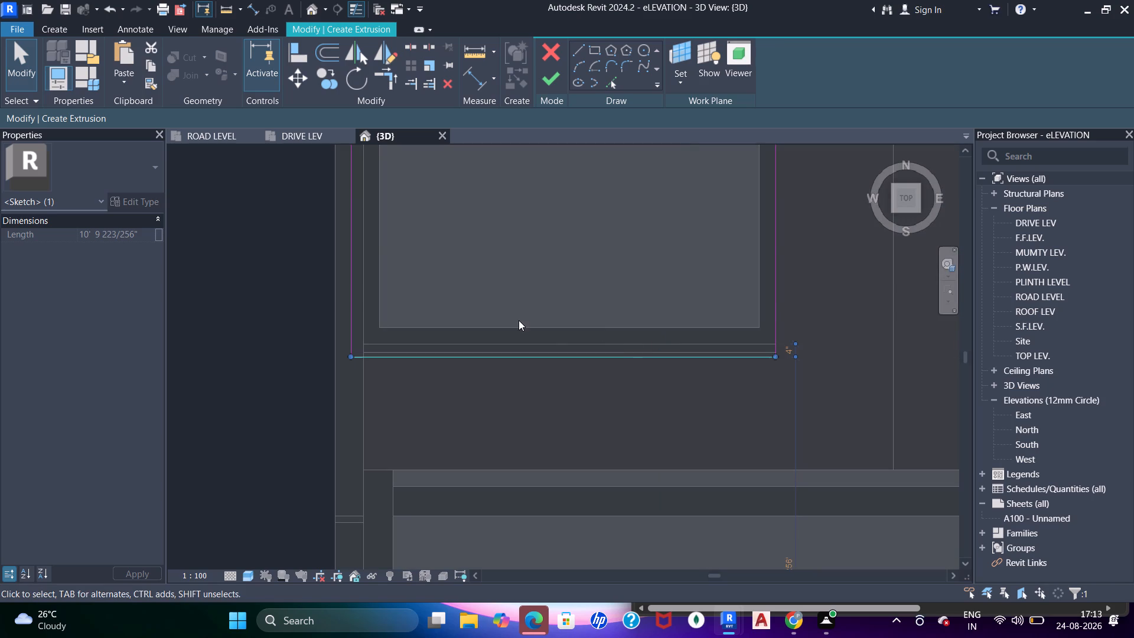
key("Escape")
left_click(774, 291)
key("Right")
key("Right")
key("Right")
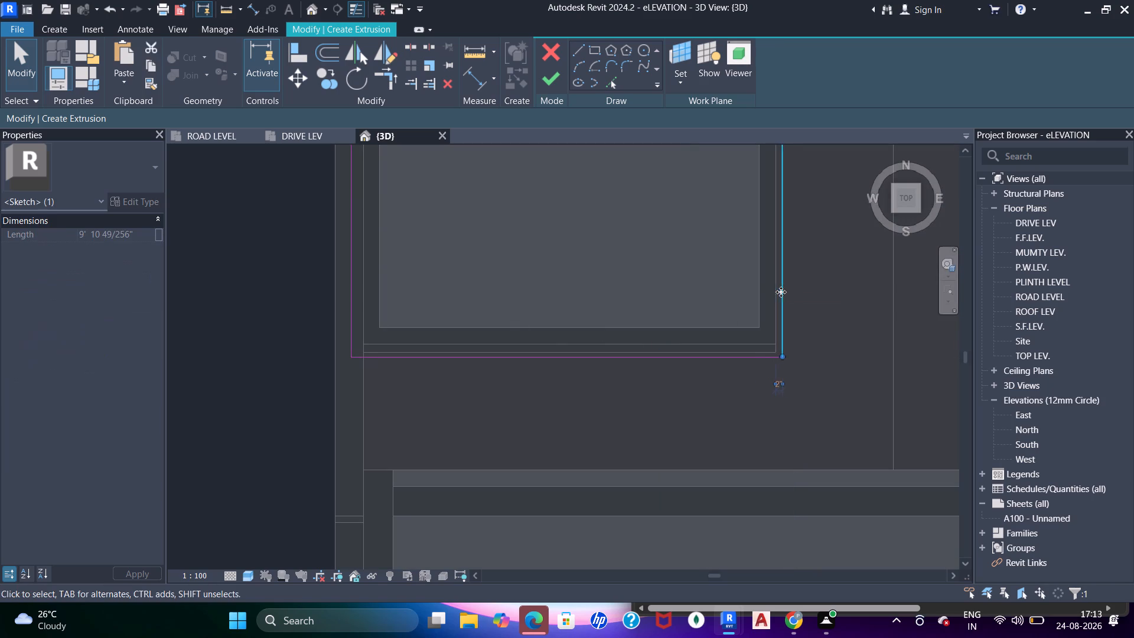
key("Right")
key("Right")
scroll(781, 292, "down", 2)
middle_click_drag(770, 289, 774, 323)
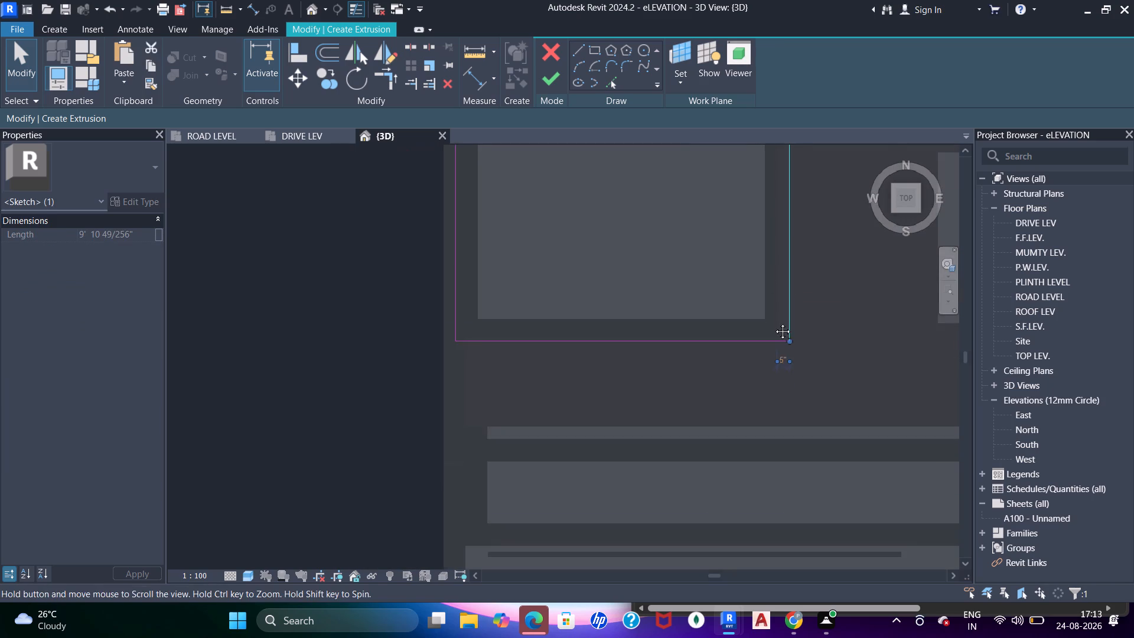
Set the sketch rectangle's front edge offset from the front parapet to 5".
middle_click_drag(774, 323, 774, 323)
key("Escape")
left_click(744, 370)
scroll(753, 377, "up", 2)
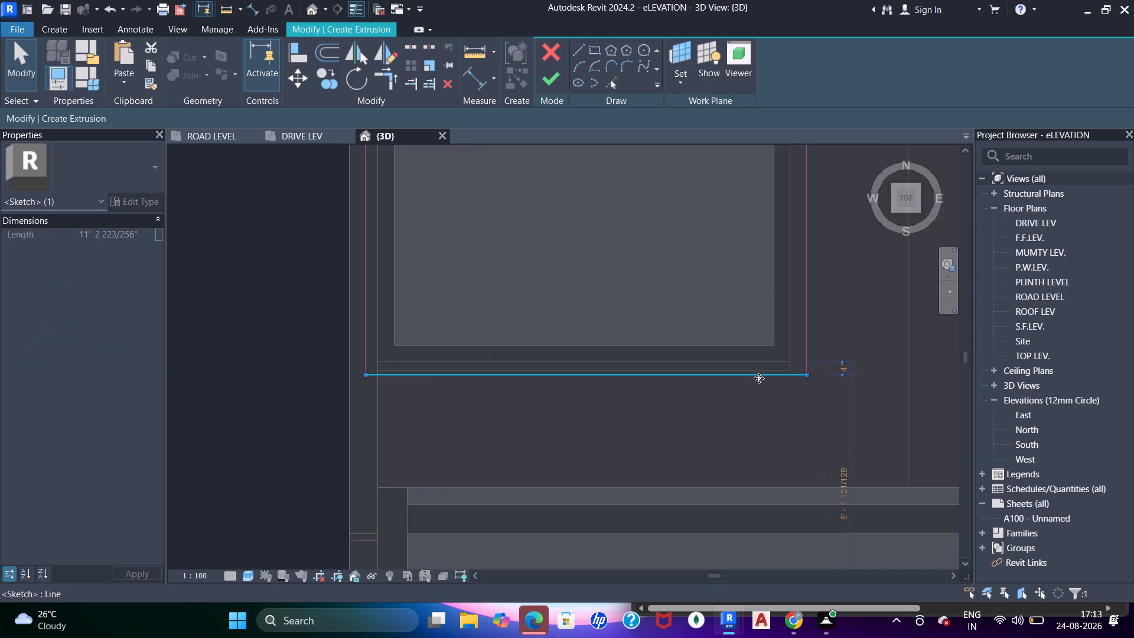
left_click(850, 368)
left_click(842, 369)
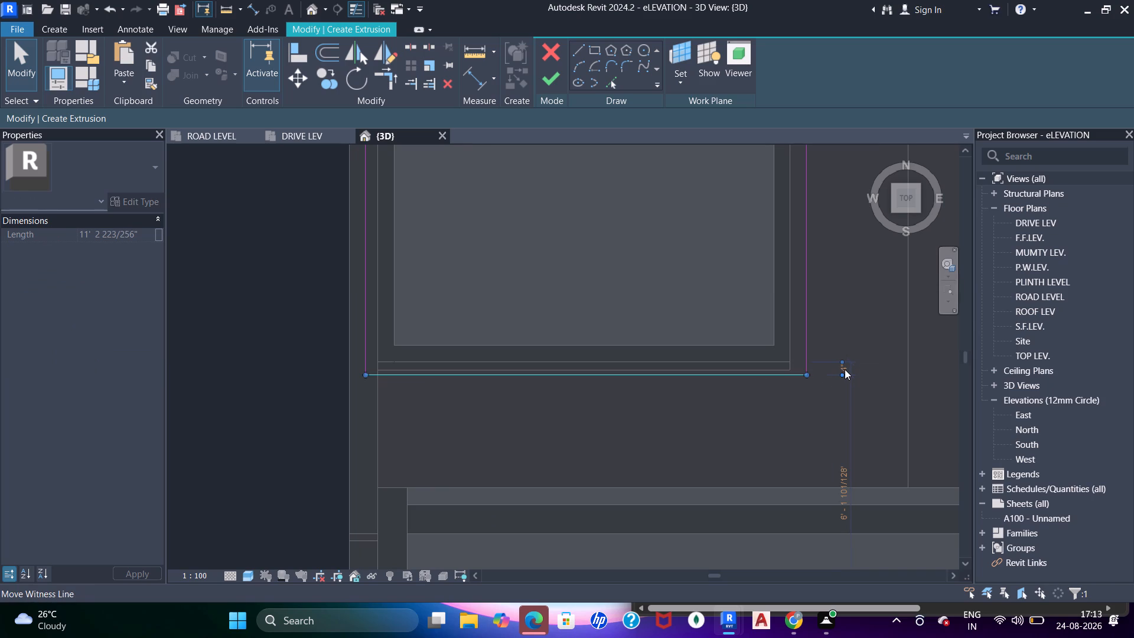
left_click(842, 368)
left_click(842, 368)
scroll(840, 370, "up", 5)
left_click(852, 367)
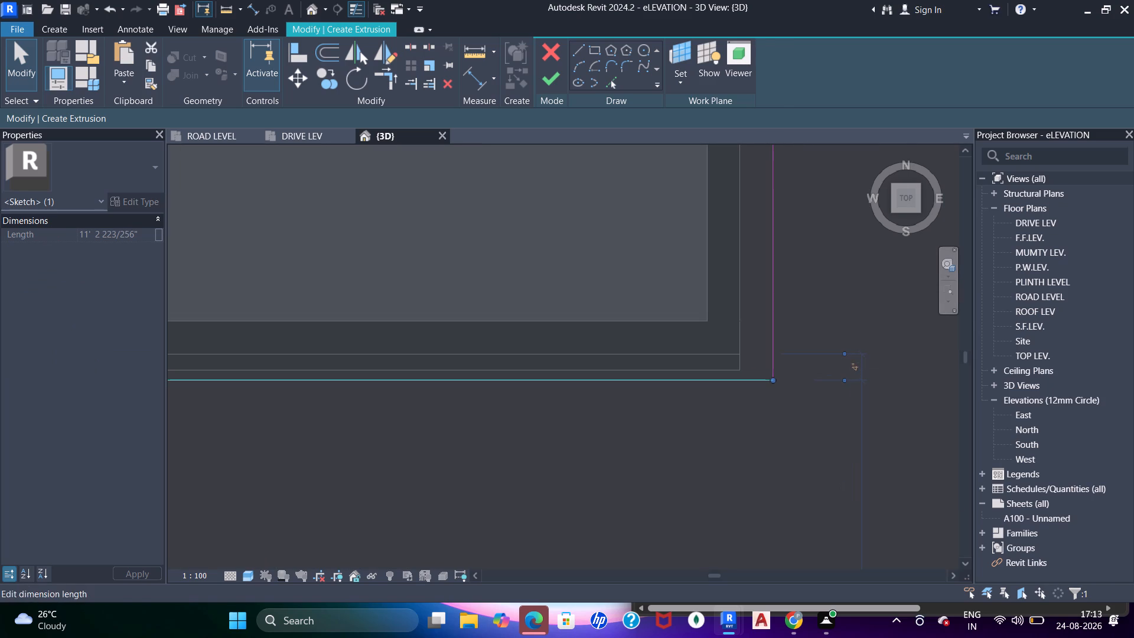
type("5\"")
key("Return")
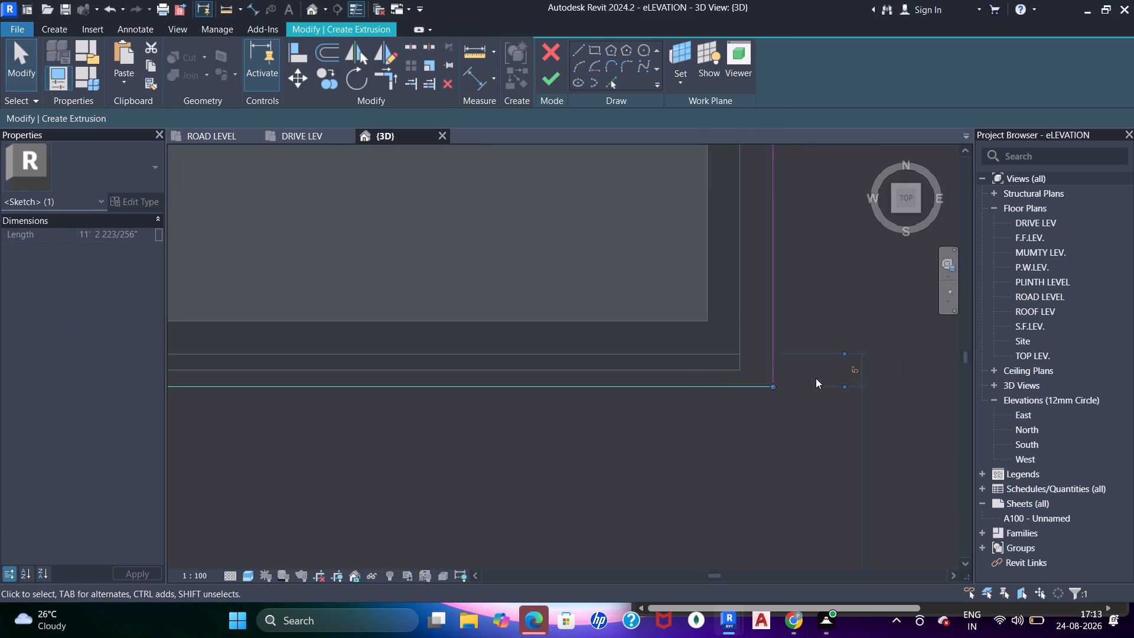
Set the sketch rectangle's side edge offset, on the side away from the pergola, to 5" from the parapet.
scroll(641, 364, "down", 5)
middle_click_drag(493, 293, 573, 372)
key("Escape")
left_click(346, 327)
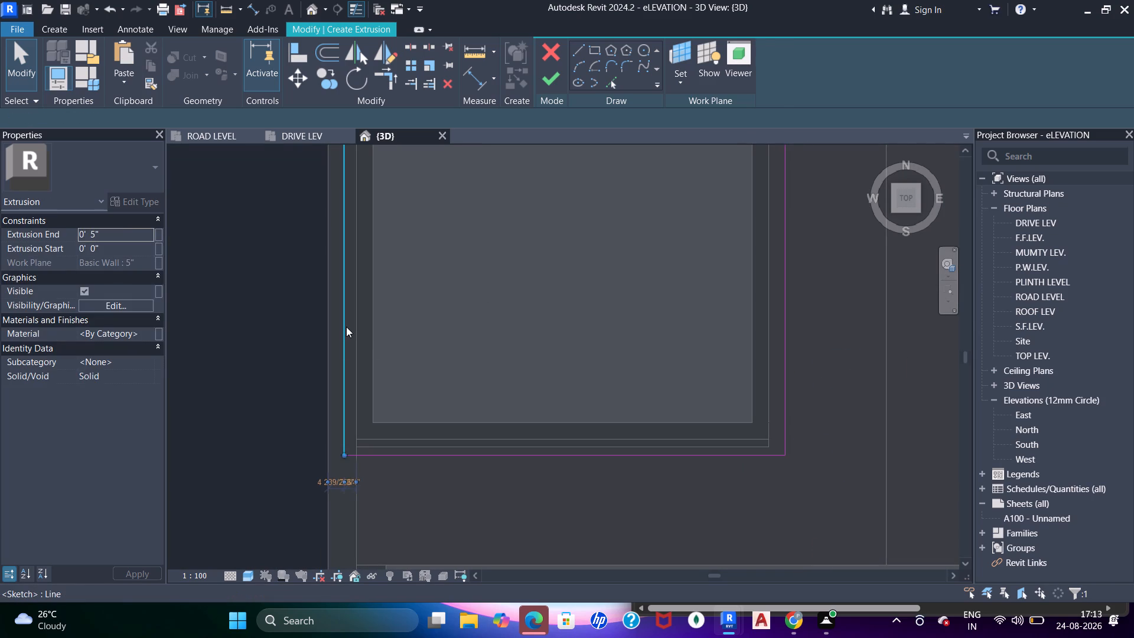
scroll(335, 479, "up", 4)
left_click(334, 486)
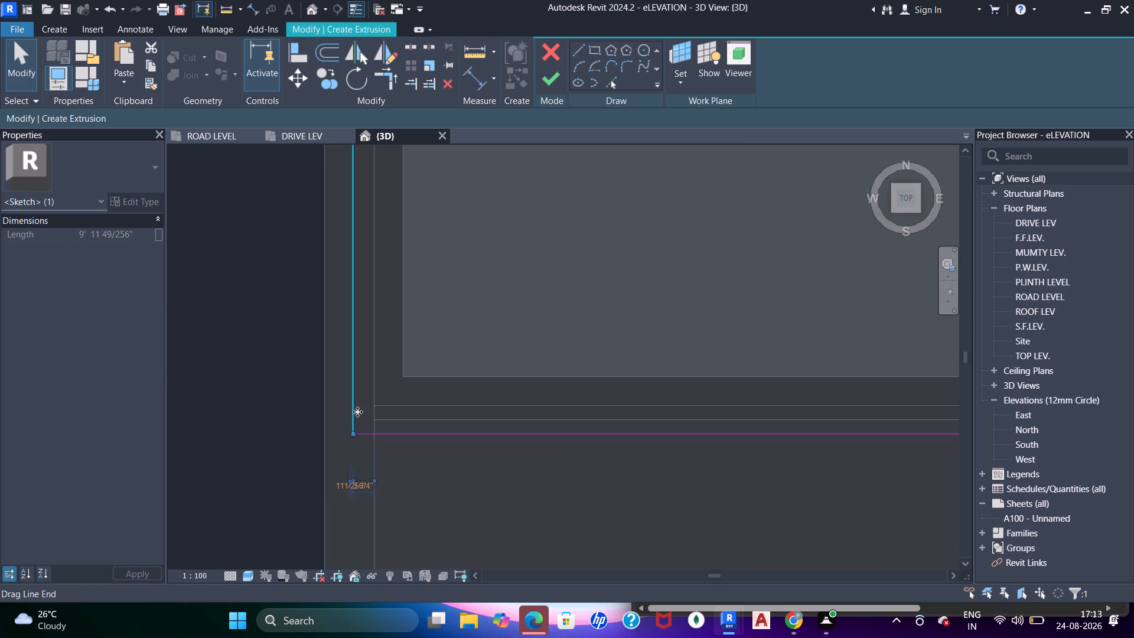
scroll(359, 486, "up", 8)
left_click(380, 500)
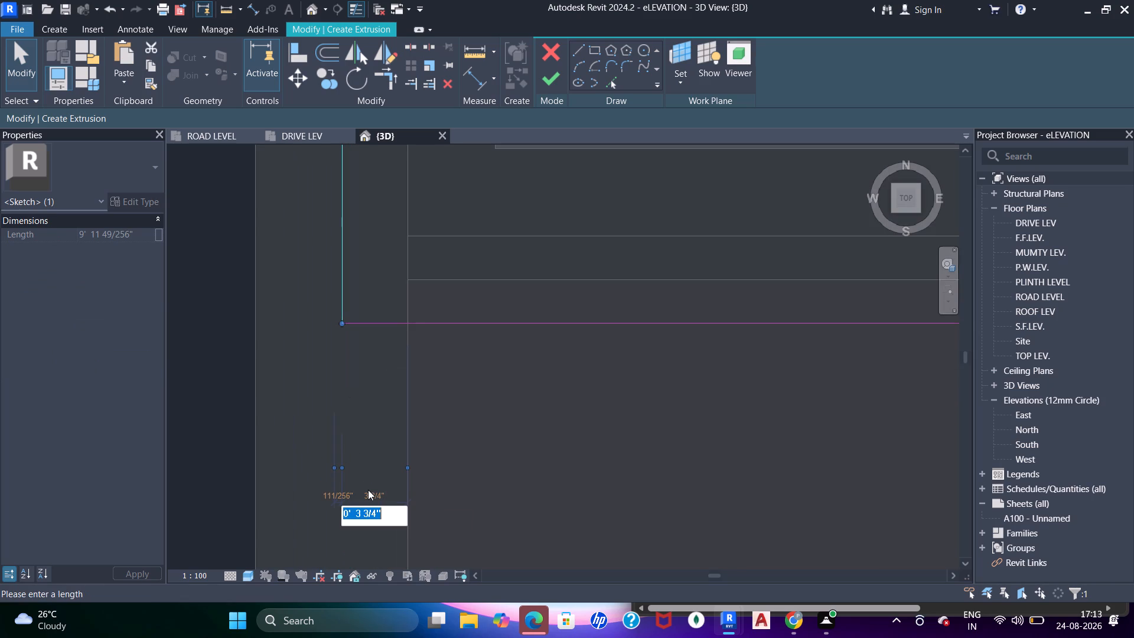
type("5\"")
key("Return")
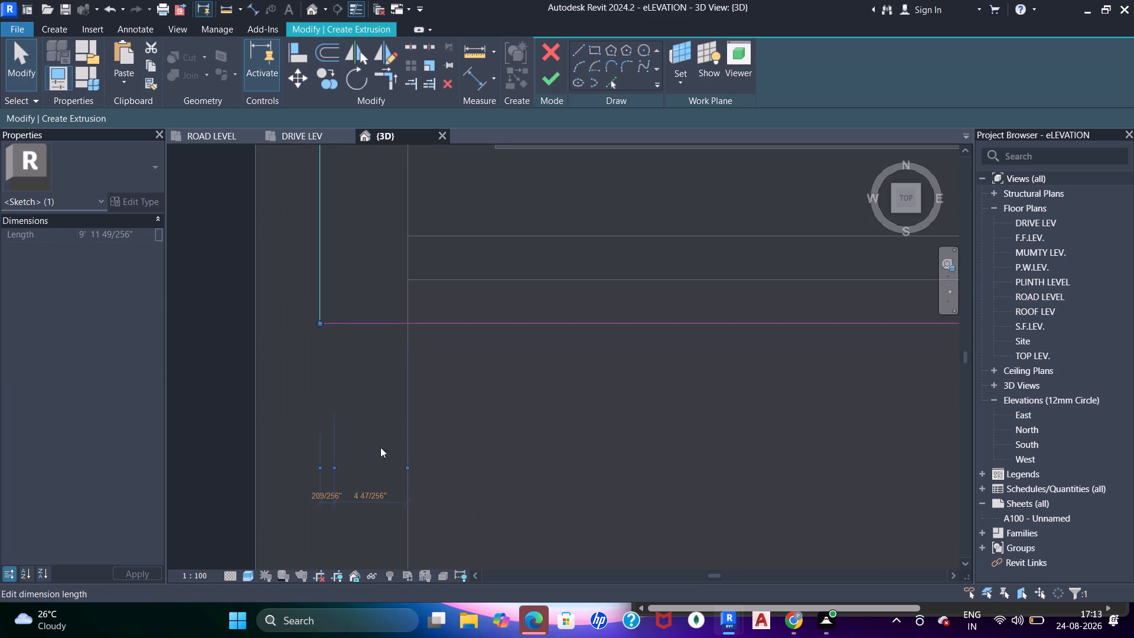
Move the sketch rectangle's rear edge 5" outward beyond the stair room roof and finish the extrusion sketch.
scroll(493, 316, "down", 12)
middle_click_drag(594, 213, 491, 425)
middle_click_drag(600, 232, 592, 437)
key("Escape")
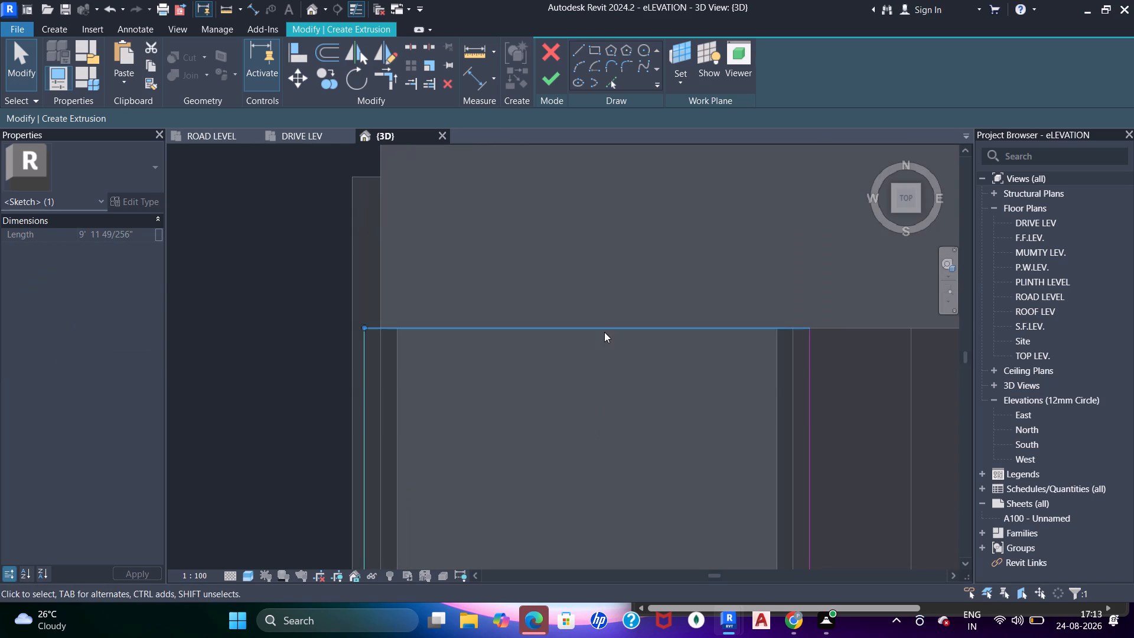
left_click(603, 332)
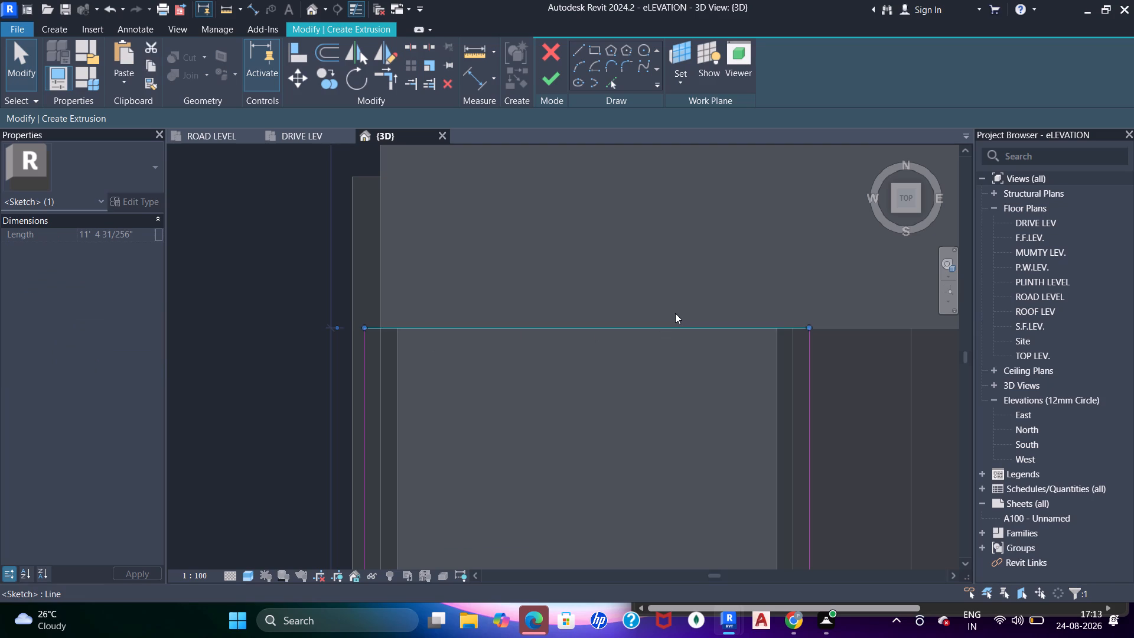
key("Up")
key("Up")
key("Up")
left_click(325, 319)
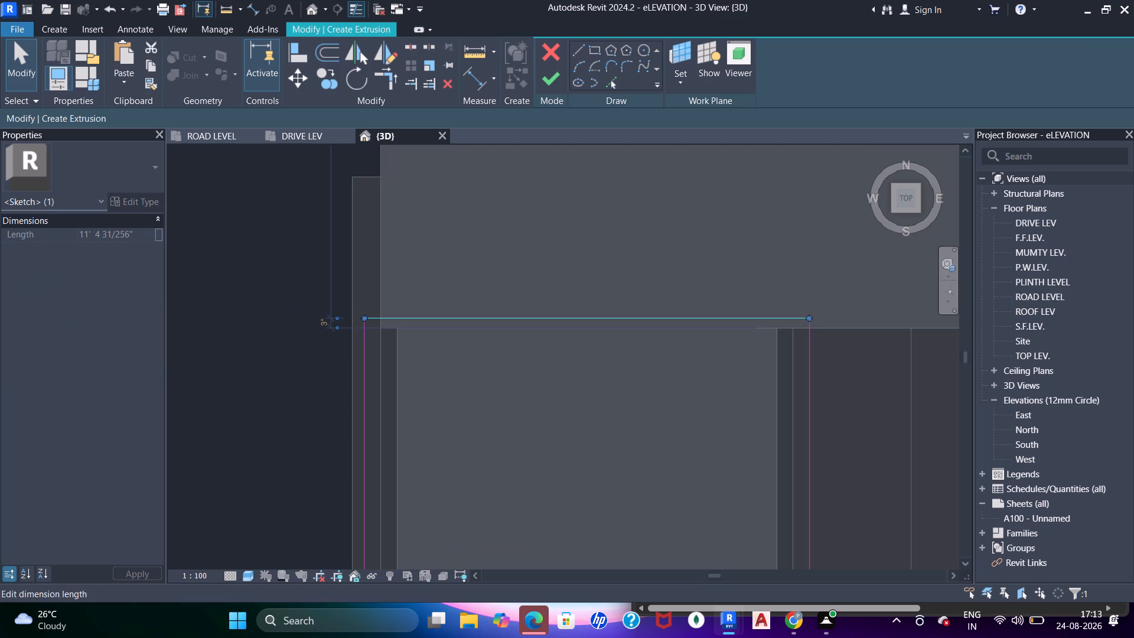
type("5\"")
key("Return")
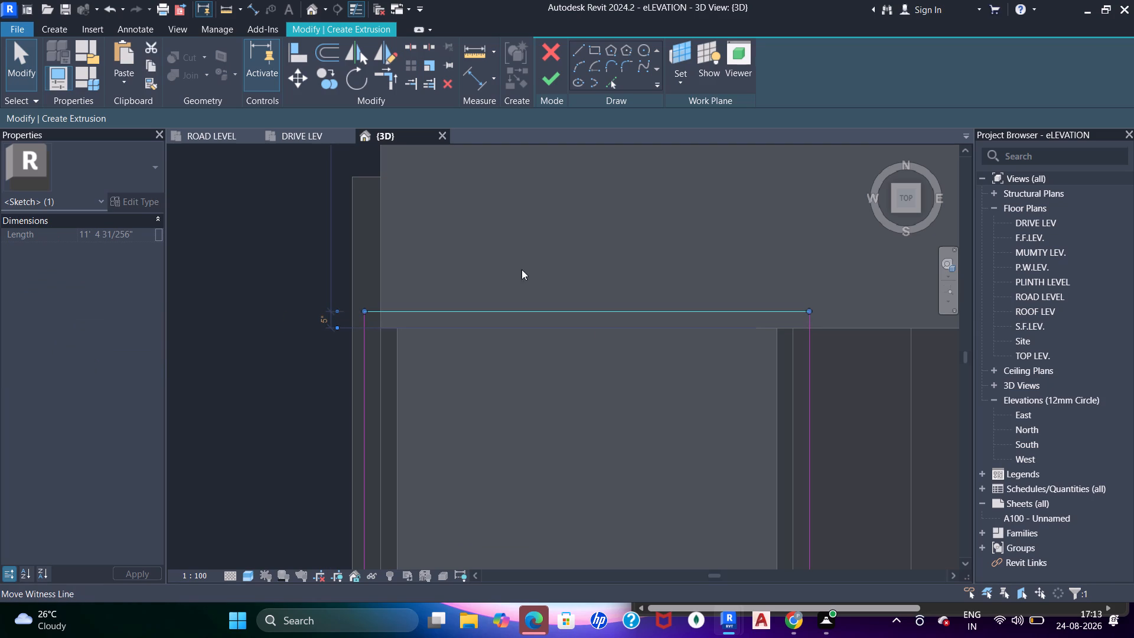
key("Escape")
left_click(550, 79)
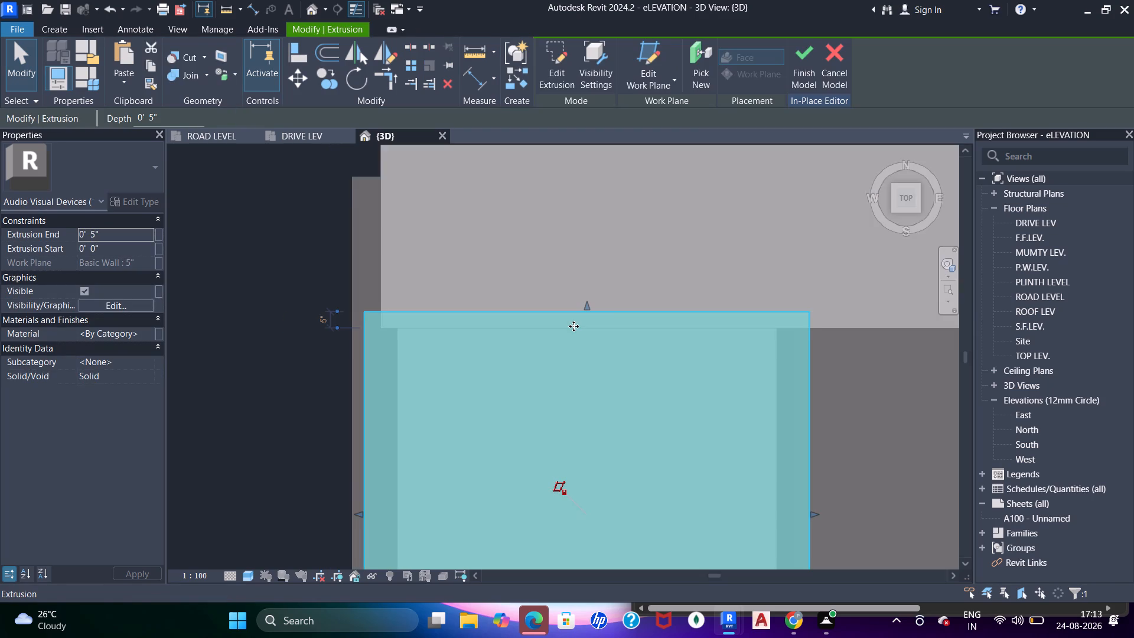
Set the Extrusion End of the cap above the stair room parapets to 4".
scroll(560, 281, "down", 15)
middle_click_drag(583, 436, 750, 227, "shift")
scroll(645, 341, "up", 1, "shift")
middle_click_drag(638, 346, 607, 206, "shift")
scroll(612, 279, "up", 7)
middle_click_drag(530, 357, 506, 288, "shift")
key("Escape")
middle_click_drag(524, 344, 475, 302, "shift")
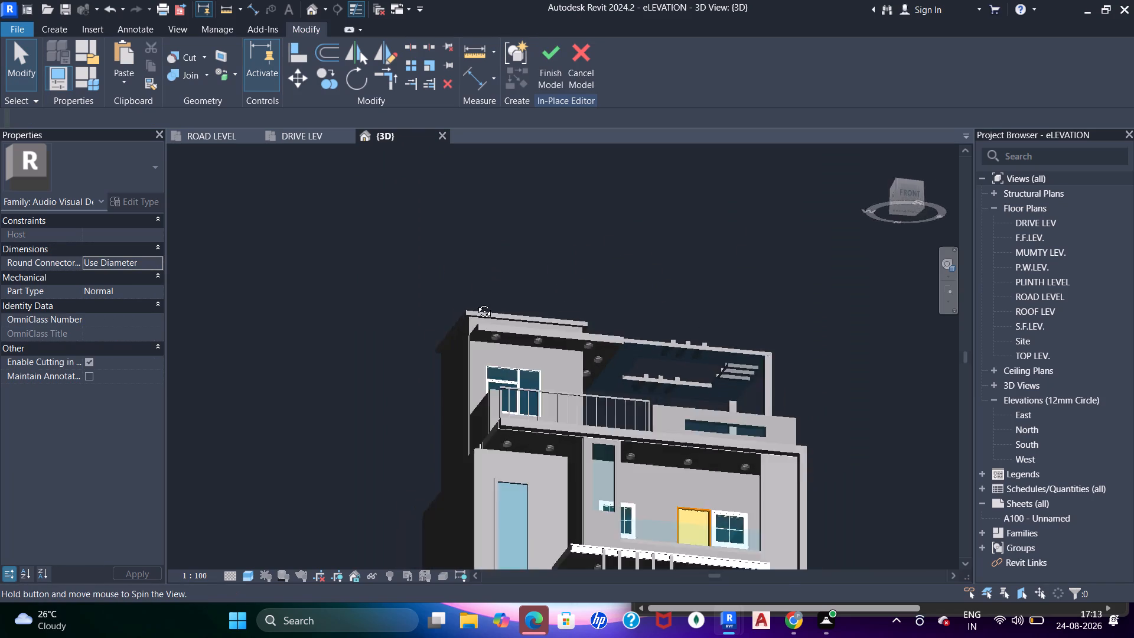
middle_click_drag(475, 302, 510, 398, "shift")
scroll(505, 375, "up", 6)
middle_click_drag(634, 408, 457, 335, "shift")
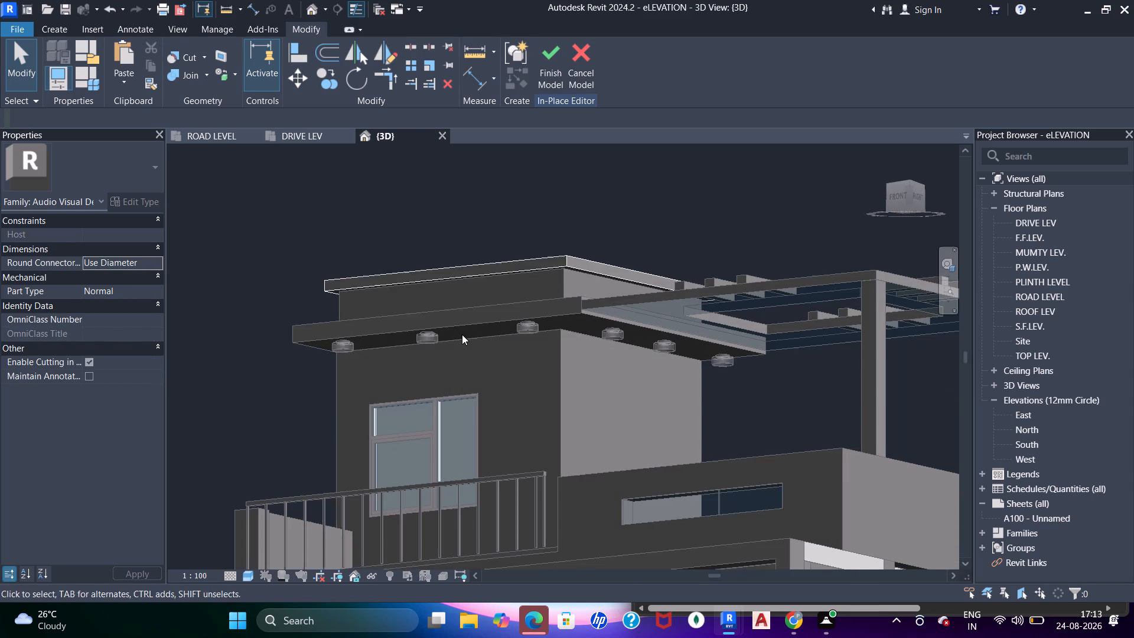
scroll(418, 284, "down", 4)
middle_click_drag(435, 329, 484, 291, "shift")
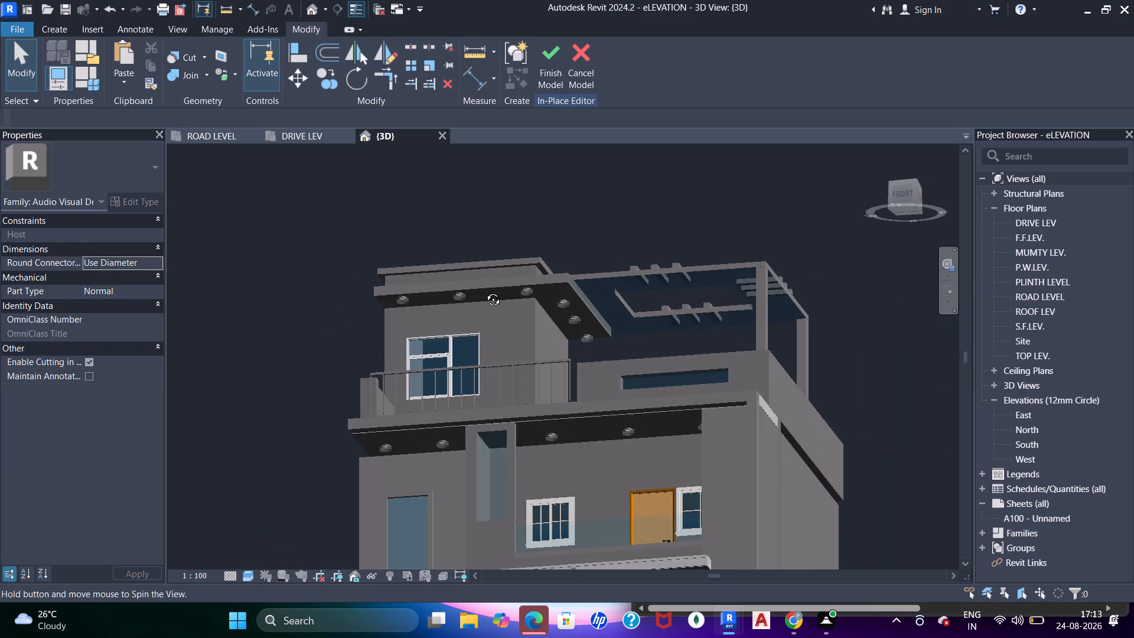
middle_click_drag(484, 291, 458, 418, "shift")
scroll(527, 328, "up", 4)
left_click(510, 291)
scroll(552, 349, "up", 1, "shift")
middle_click_drag(552, 349, 526, 276, "shift")
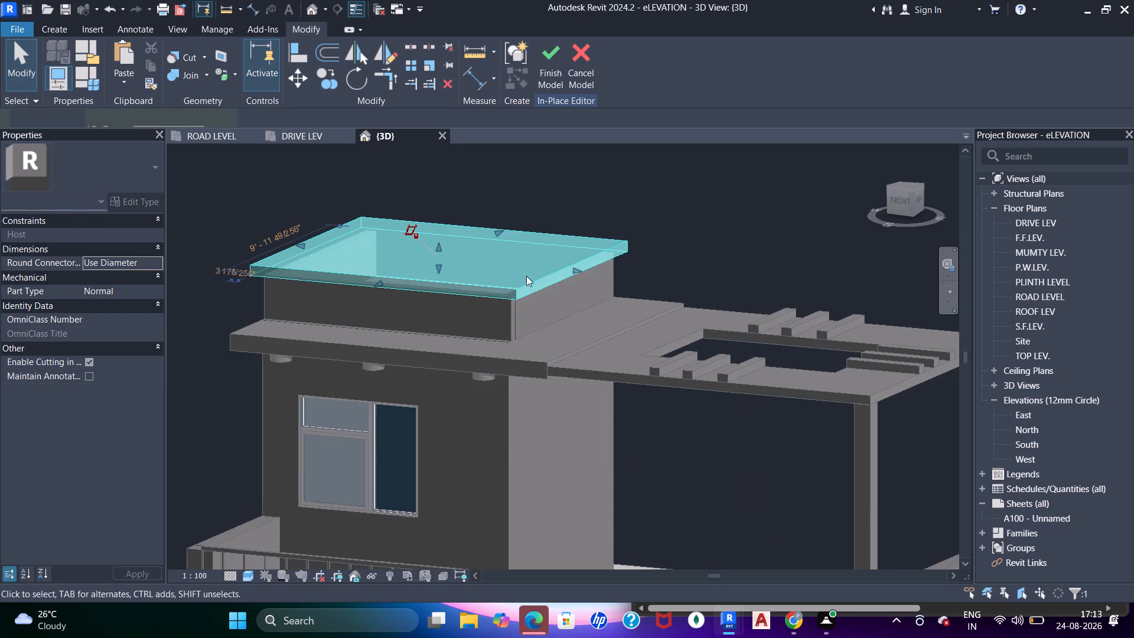
middle_click_drag(526, 276, 523, 262, "shift")
middle_click_drag(565, 318, 557, 337, "shift")
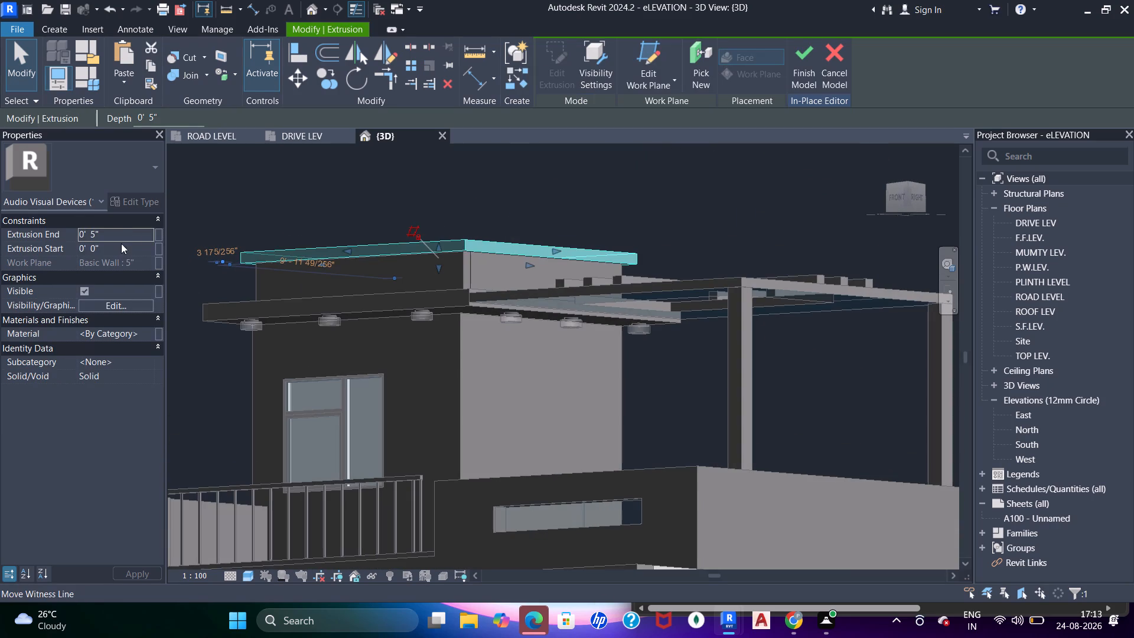
left_click(126, 237)
type("4\"")
key("Return")
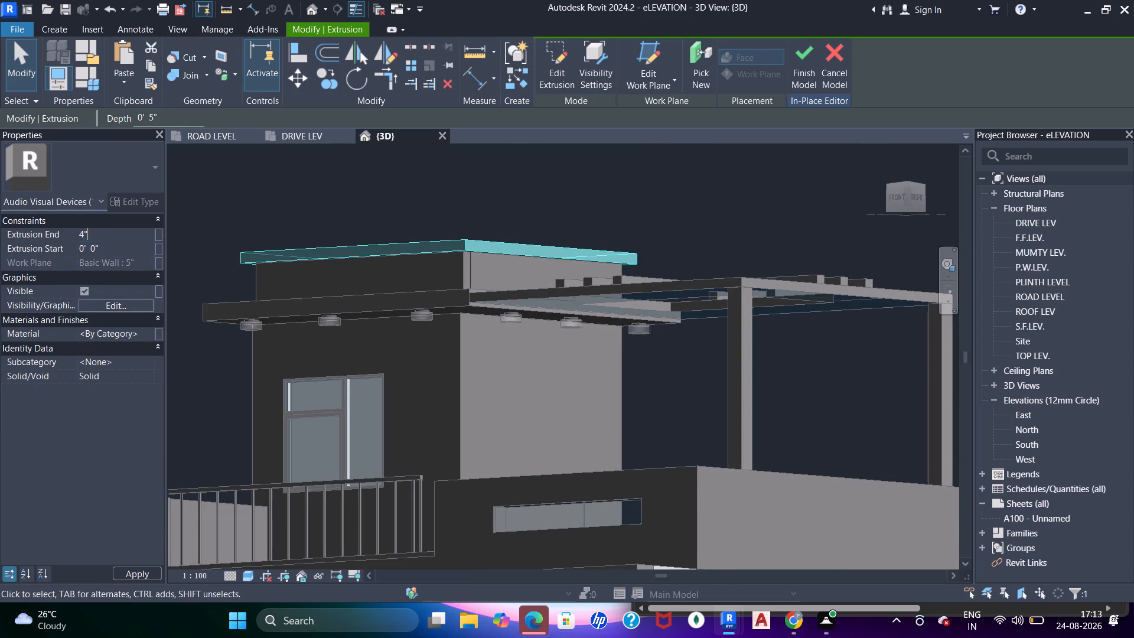
key("Escape")
Examine the capped rooftop and the whole front elevation from several angles down to the entrance.
scroll(434, 210, "down", 7)
middle_click_drag(438, 263, 636, 282, "shift")
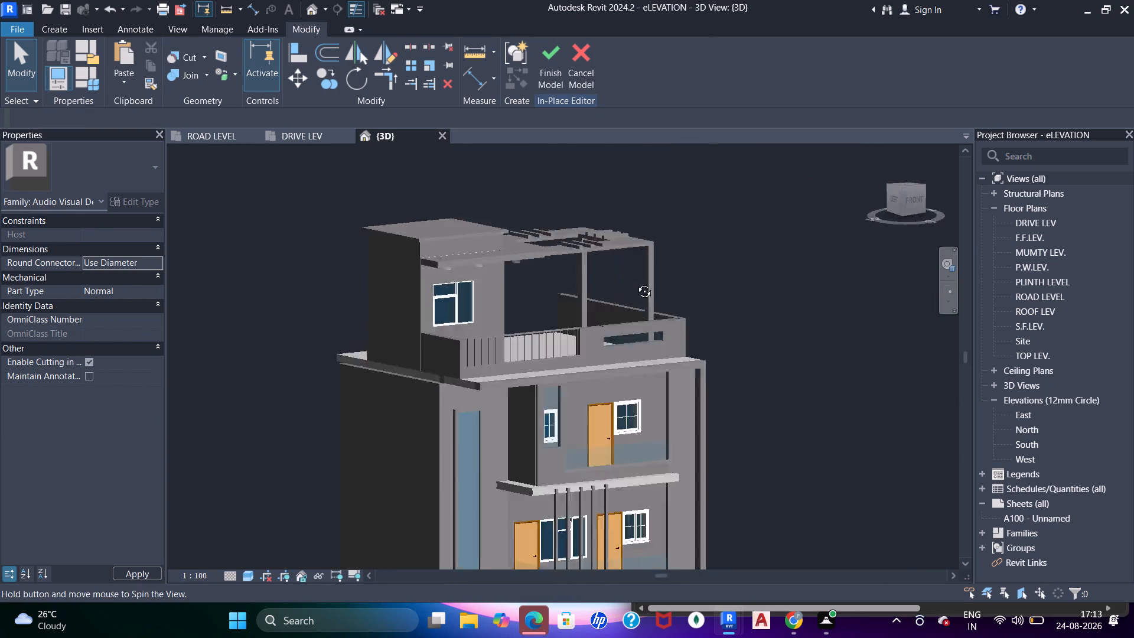
middle_click_drag(636, 282, 665, 207, "shift")
scroll(617, 246, "down", 3)
middle_click_drag(472, 295, 340, 421, "shift")
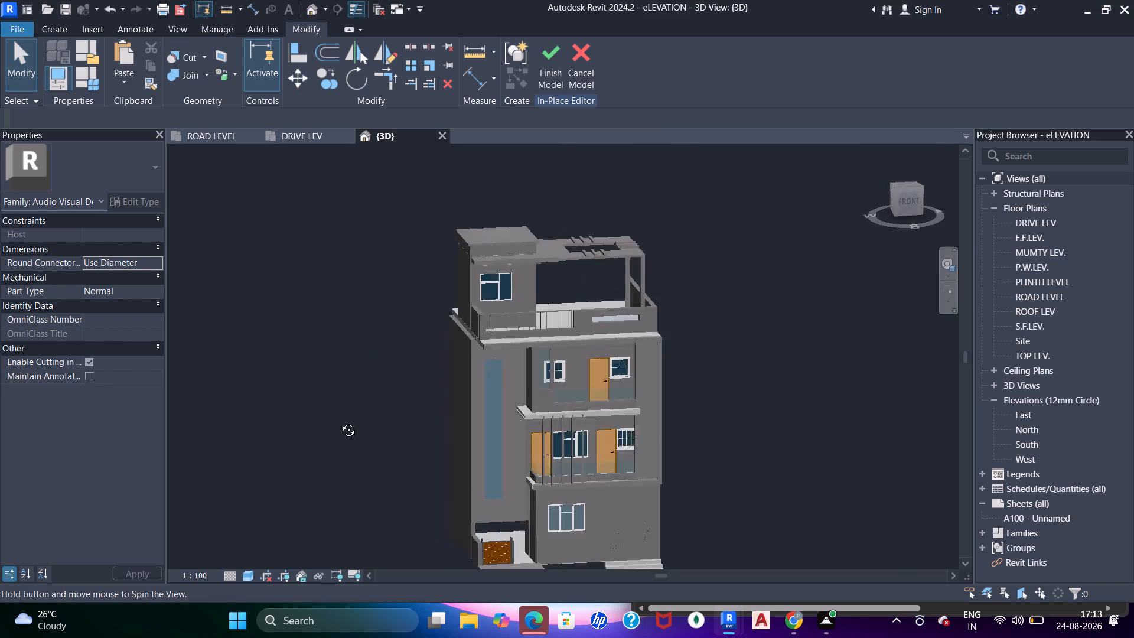
middle_click_drag(340, 421, 333, 419, "shift")
middle_click_drag(684, 432, 615, 392, "shift")
middle_click_drag(586, 410, 601, 291)
middle_click_drag(609, 317, 612, 348, "shift")
scroll(562, 427, "up", 5)
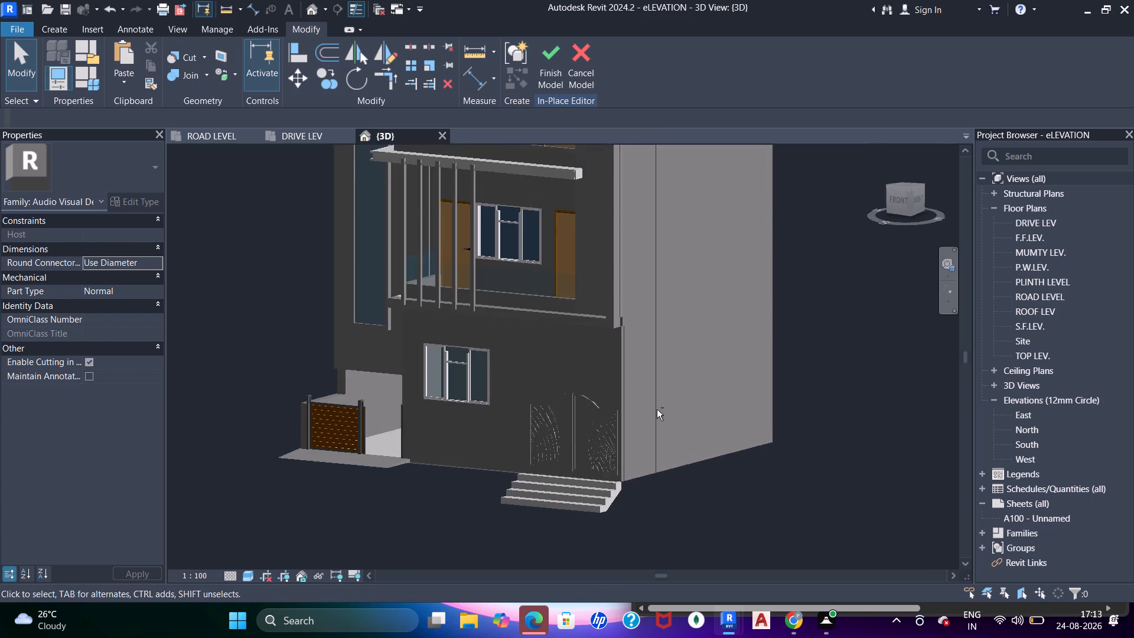
middle_click_drag(657, 409, 571, 440, "shift")
middle_click_drag(368, 327, 501, 313, "shift")
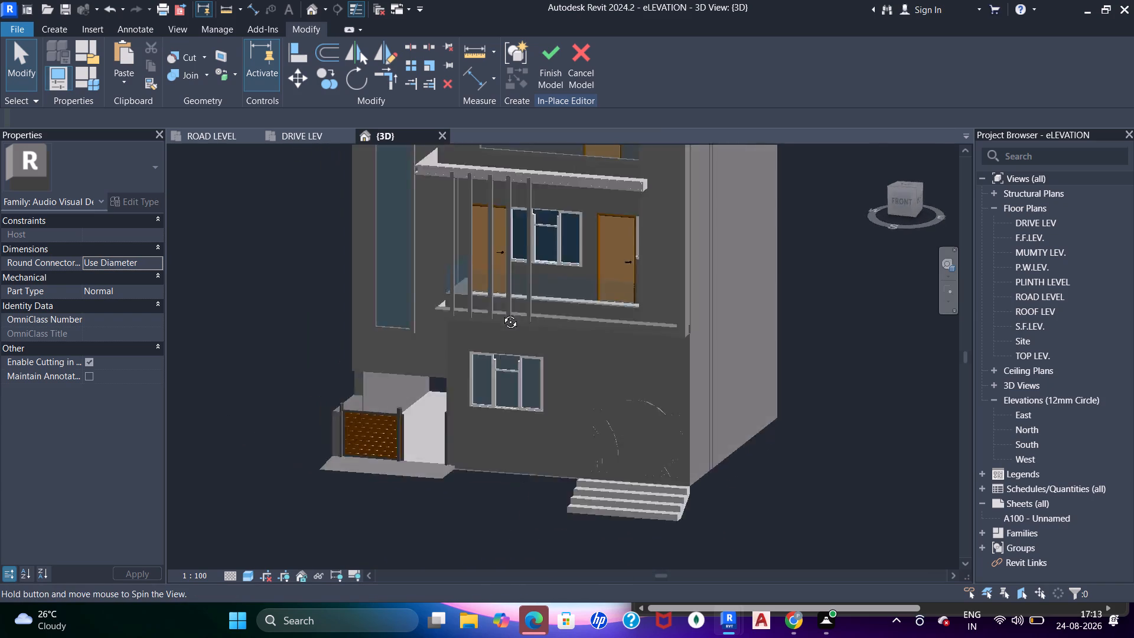
middle_click_drag(501, 313, 546, 290, "shift")
left_click(595, 373)
scroll(587, 378, "up", 3)
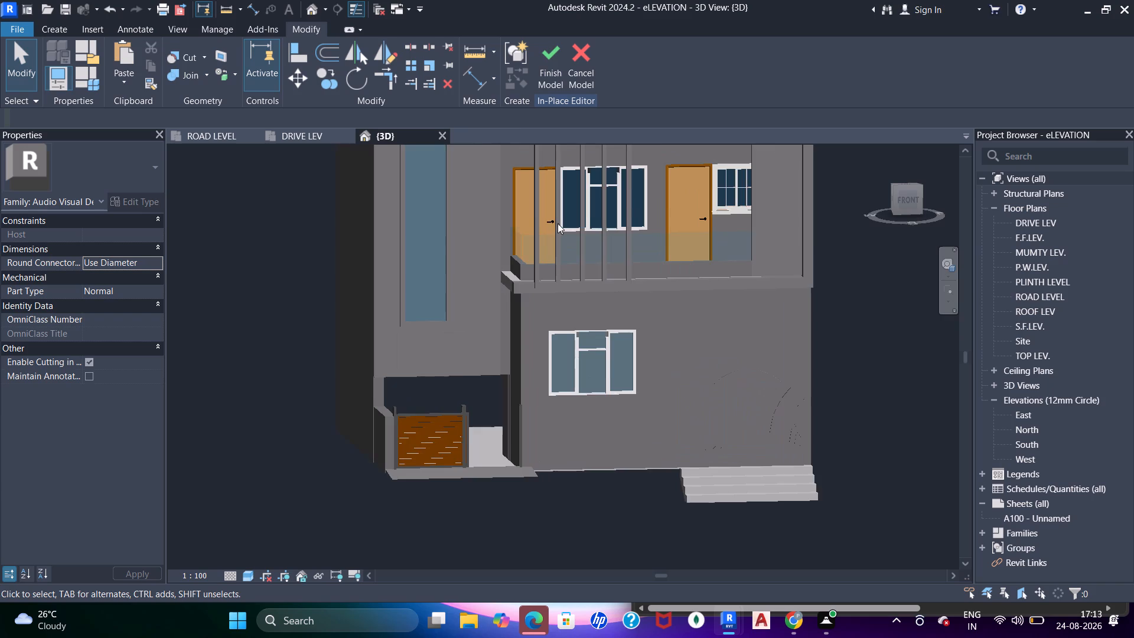
Finish the in-place model of the parapet cap.
left_click(550, 43)
Nudge the ground-floor triple casement window down five increments on the front wall.
middle_click_drag(694, 381, 712, 408, "shift")
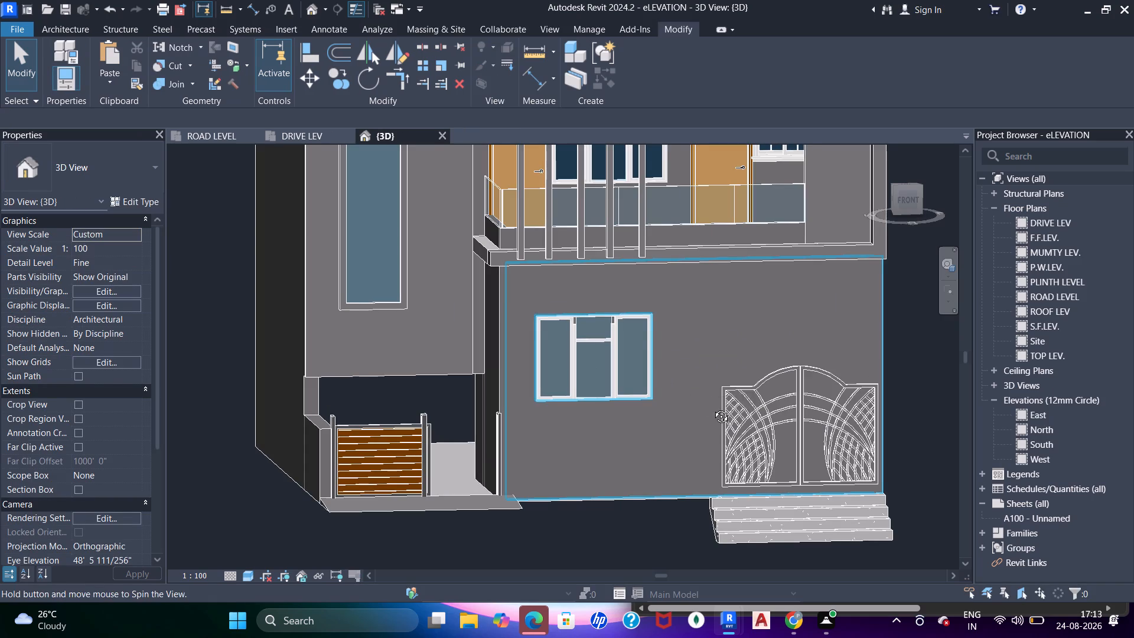
middle_click_drag(712, 408, 726, 428, "shift")
key("Escape")
middle_click_drag(784, 456, 807, 507, "shift")
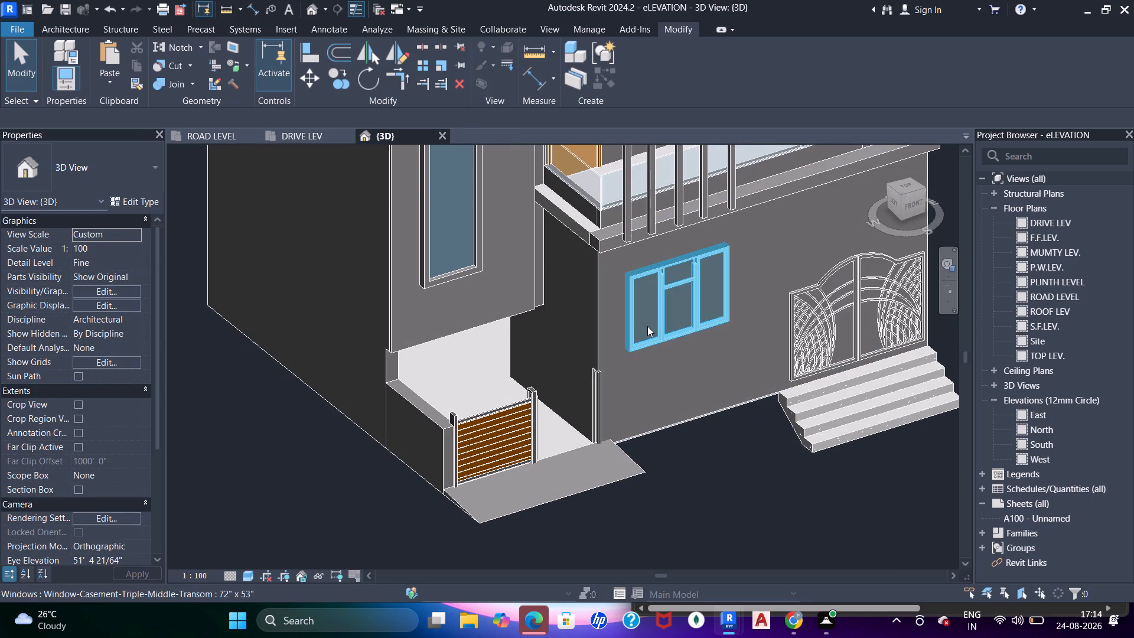
left_click(647, 326)
key("Down")
key("Down")
key("Down")
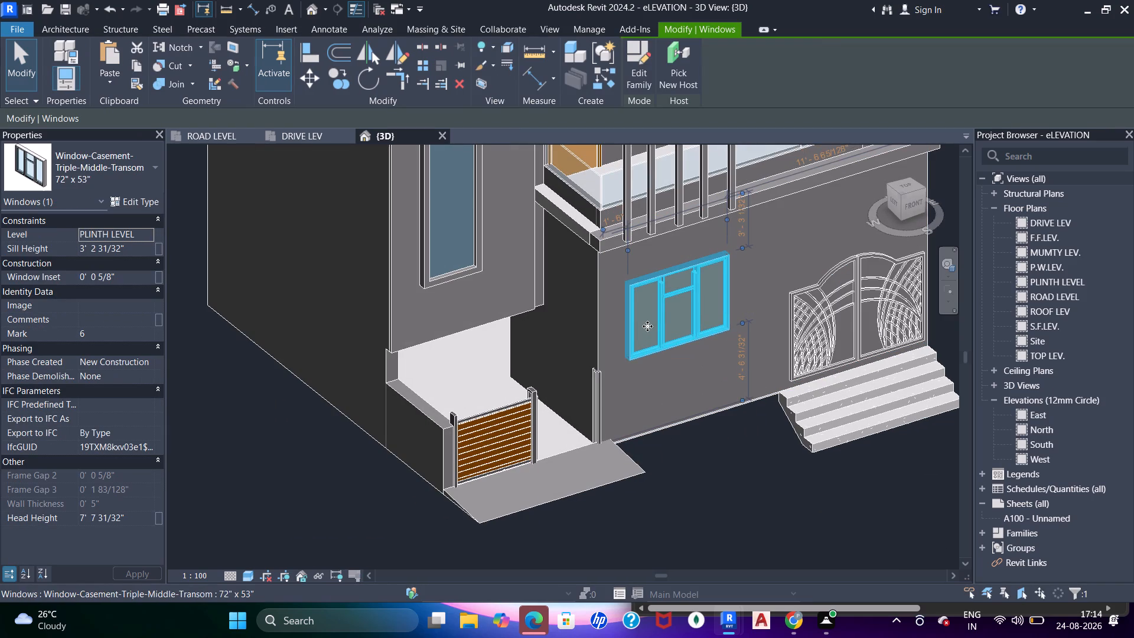
key("Down")
key("Down")
key("Escape")
Stretch the lower end of the vertical side frame above the entrance corner down to the floor slab's underside.
scroll(721, 307, "down", 2)
middle_click_drag(715, 343, 562, 233, "shift")
scroll(536, 244, "down", 2)
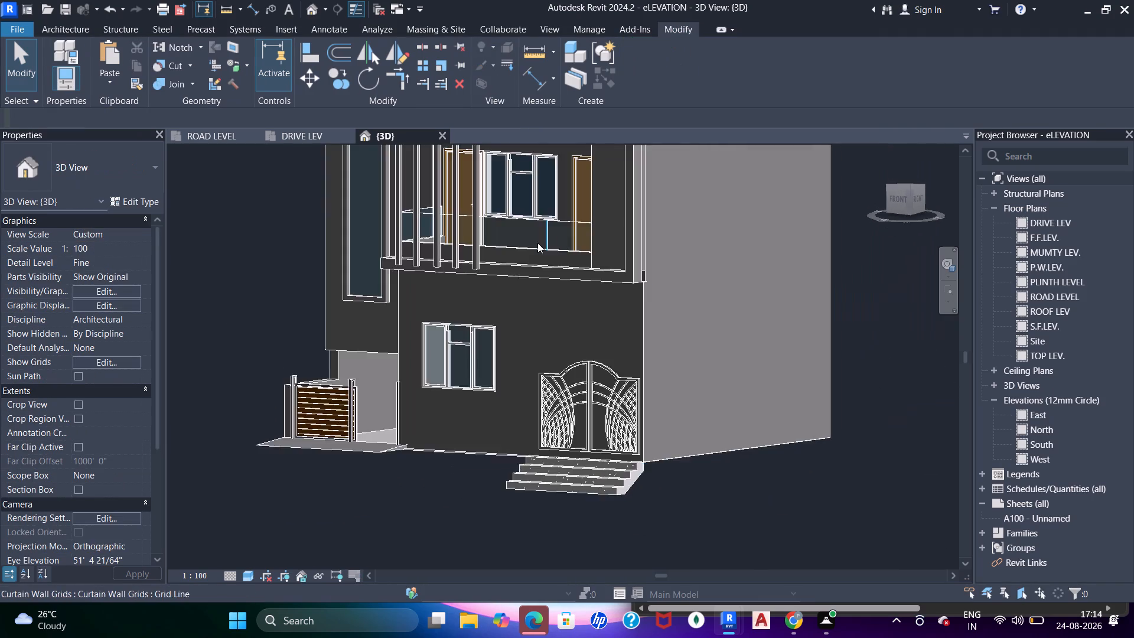
scroll(537, 243, "down", 2)
middle_click_drag(483, 283, 451, 319, "shift")
scroll(544, 310, "up", 5)
middle_click_drag(557, 304, 537, 284, "shift")
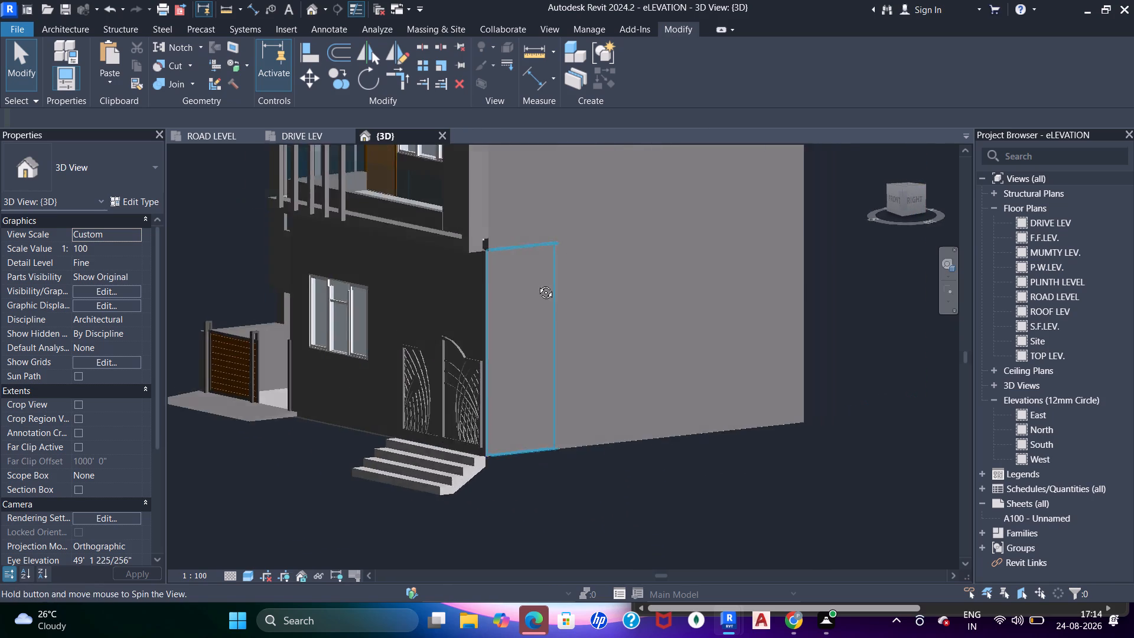
middle_click_drag(537, 284, 504, 275, "shift")
scroll(331, 218, "up", 6)
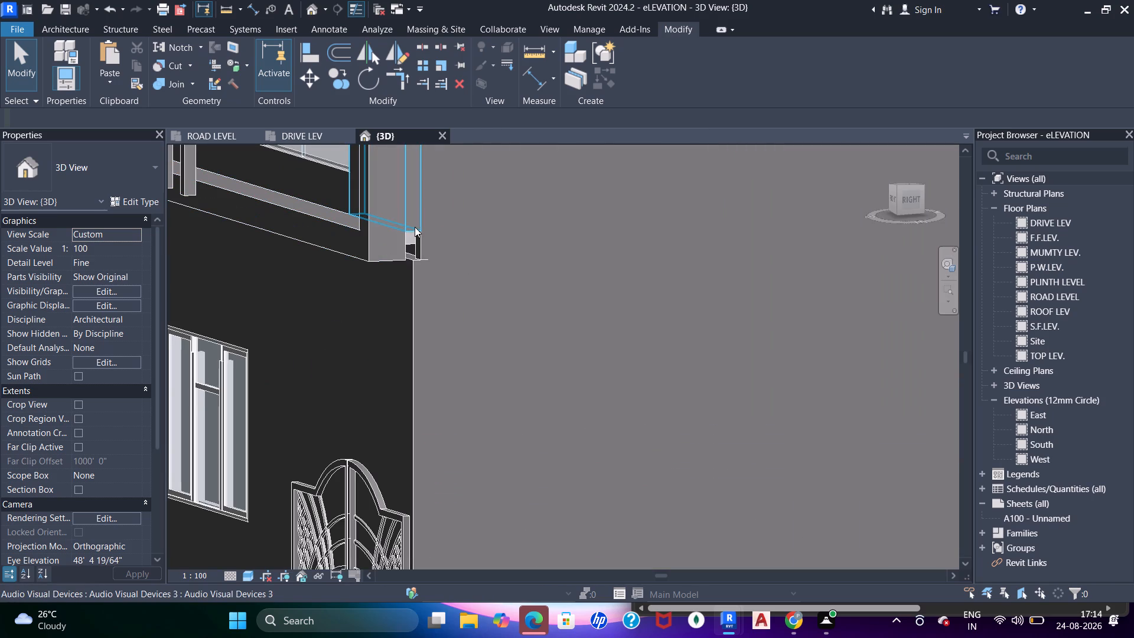
left_click(415, 227)
scroll(416, 230, "up", 5)
middle_click_drag(432, 292, 408, 268, "shift")
key("Escape")
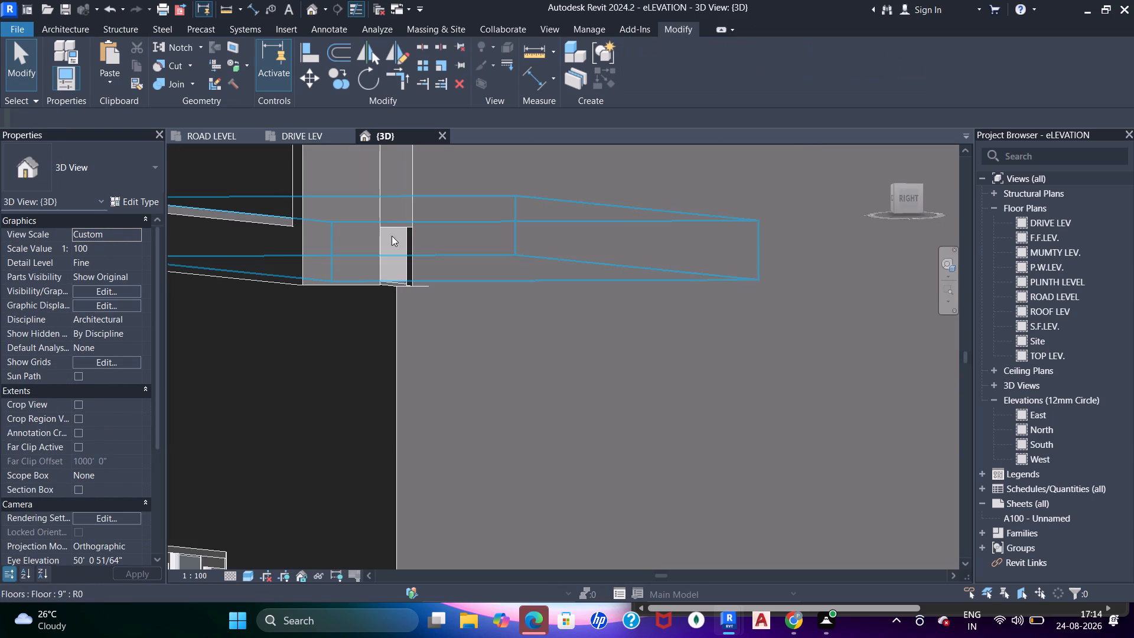
left_click(393, 223)
middle_click_drag(395, 246, 350, 242, "shift")
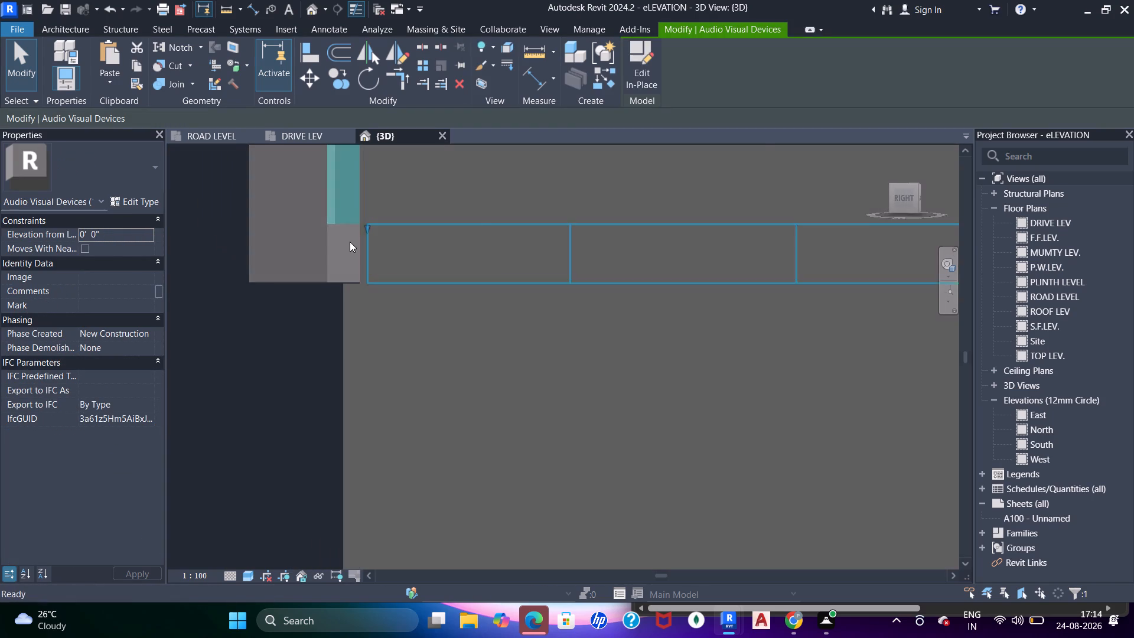
middle_click_drag(382, 248, 403, 249, "shift")
left_click_drag(370, 227, 377, 283)
scroll(380, 275, "down", 6)
middle_click_drag(346, 294, 601, 362, "shift")
scroll(499, 271, "down", 5)
key("Escape")
Examine the whole front elevation from several angles, from the entrance steps up to the roof terrace.
middle_click_drag(421, 370, 450, 318, "shift")
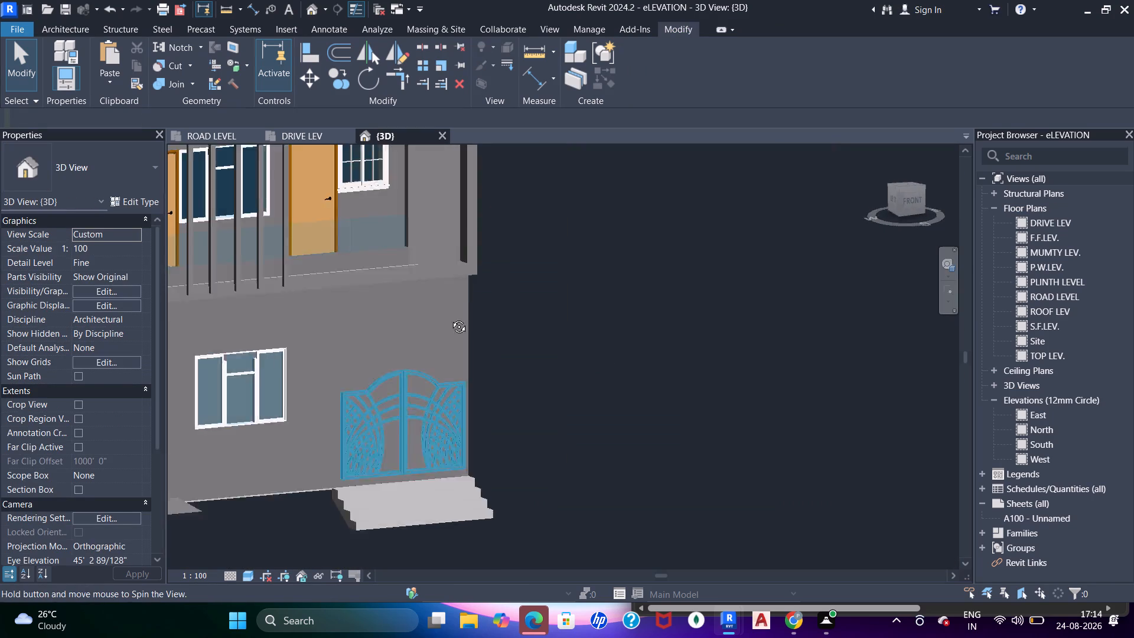
middle_click_drag(450, 318, 461, 209, "shift")
scroll(474, 237, "down", 6)
middle_click_drag(478, 259, 512, 382, "shift")
middle_click_drag(490, 274, 510, 320)
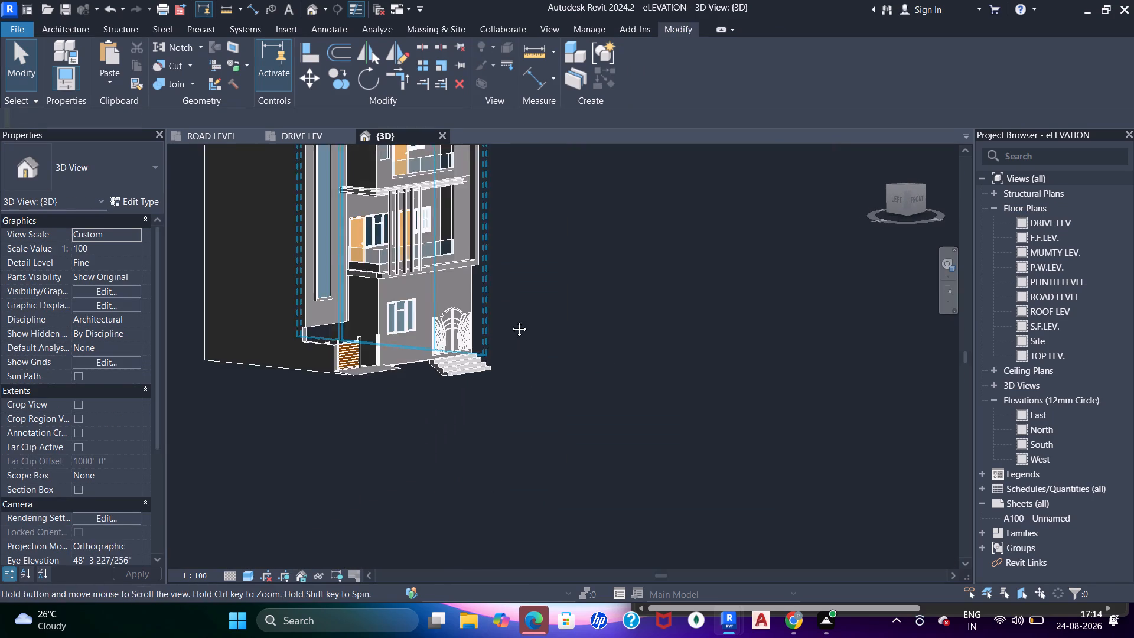
middle_click_drag(510, 320, 534, 354)
middle_click_drag(550, 349, 491, 384, "shift")
middle_click_drag(435, 325, 447, 373)
middle_click_drag(447, 374, 449, 313, "shift")
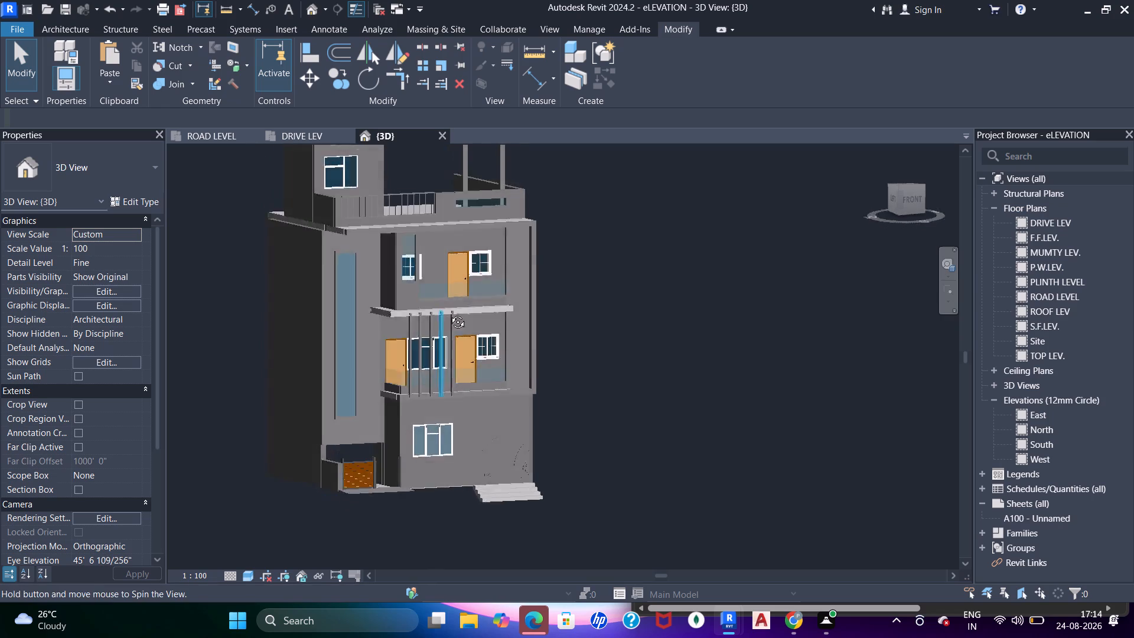
Compare the 3D model's front facade with the rendered reference elevation placed in the DRIVE LEV plan.
middle_click_drag(449, 313, 455, 277, "shift")
middle_click_drag(448, 250, 387, 282, "shift")
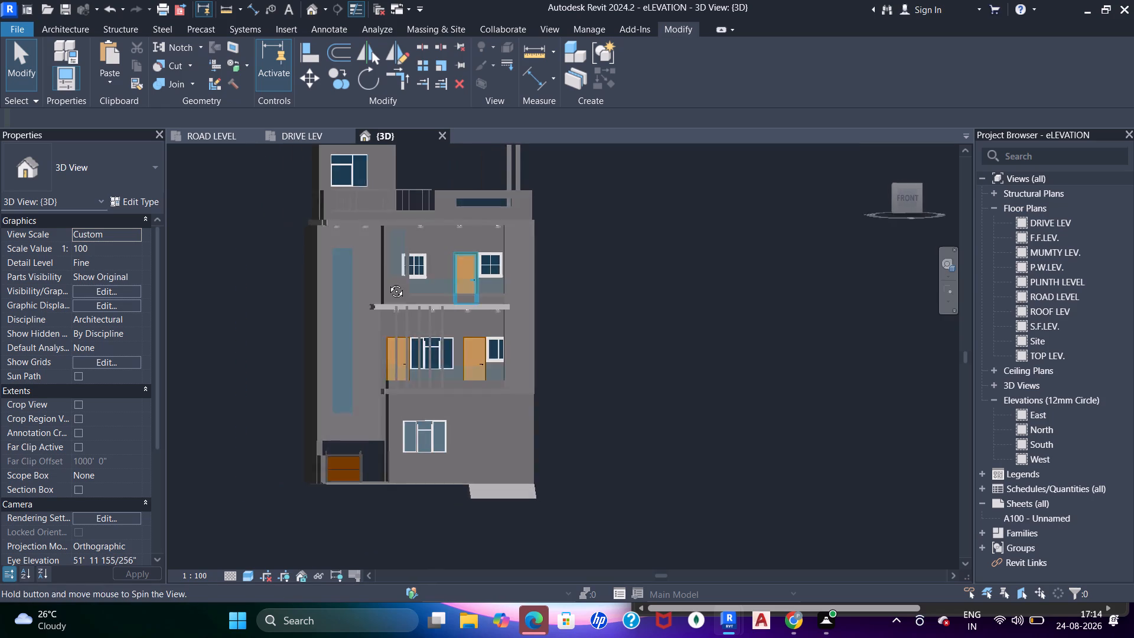
middle_click_drag(387, 282, 449, 318, "shift")
middle_click_drag(512, 198, 506, 278)
middle_click_drag(504, 284, 471, 275, "shift")
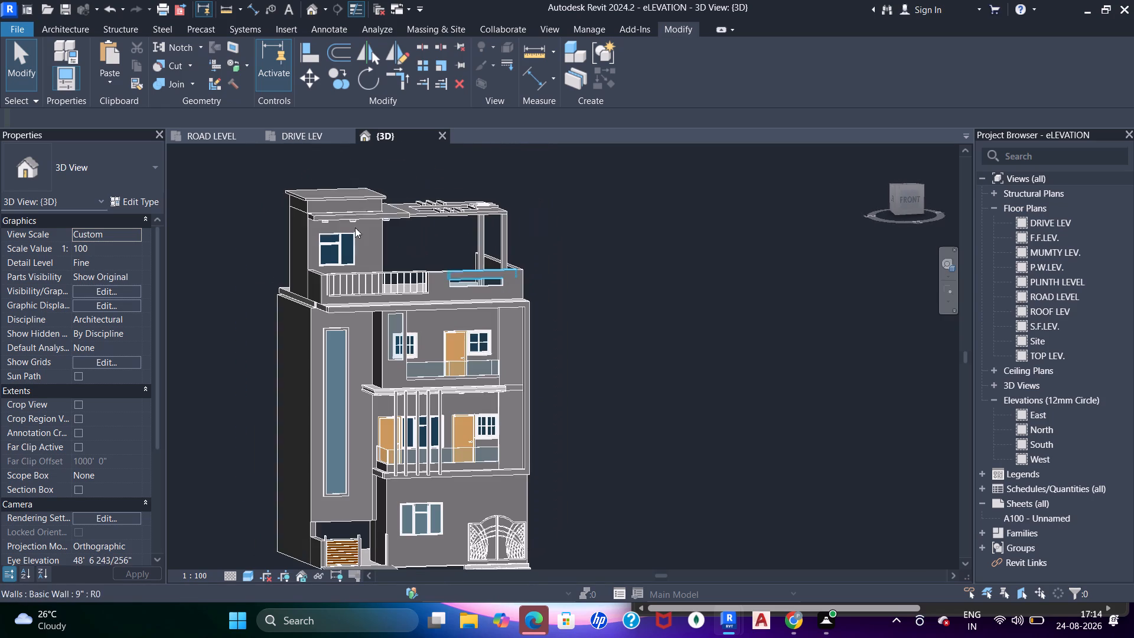
left_click(305, 131)
scroll(475, 281, "down", 2)
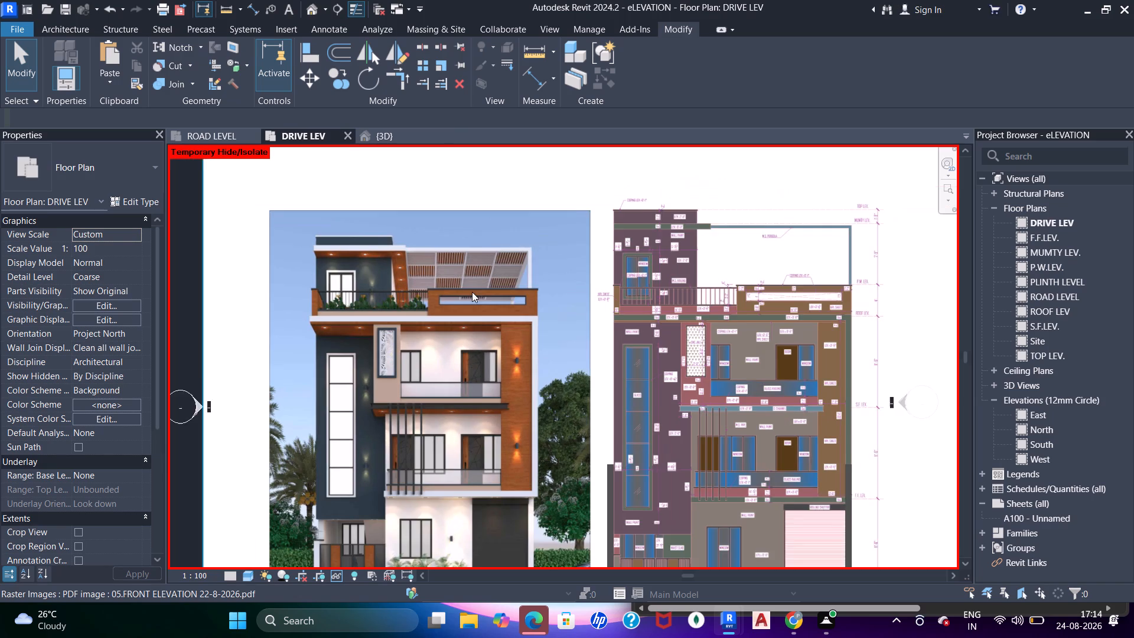
middle_click_drag(468, 293, 462, 254)
middle_click_drag(477, 263, 470, 255)
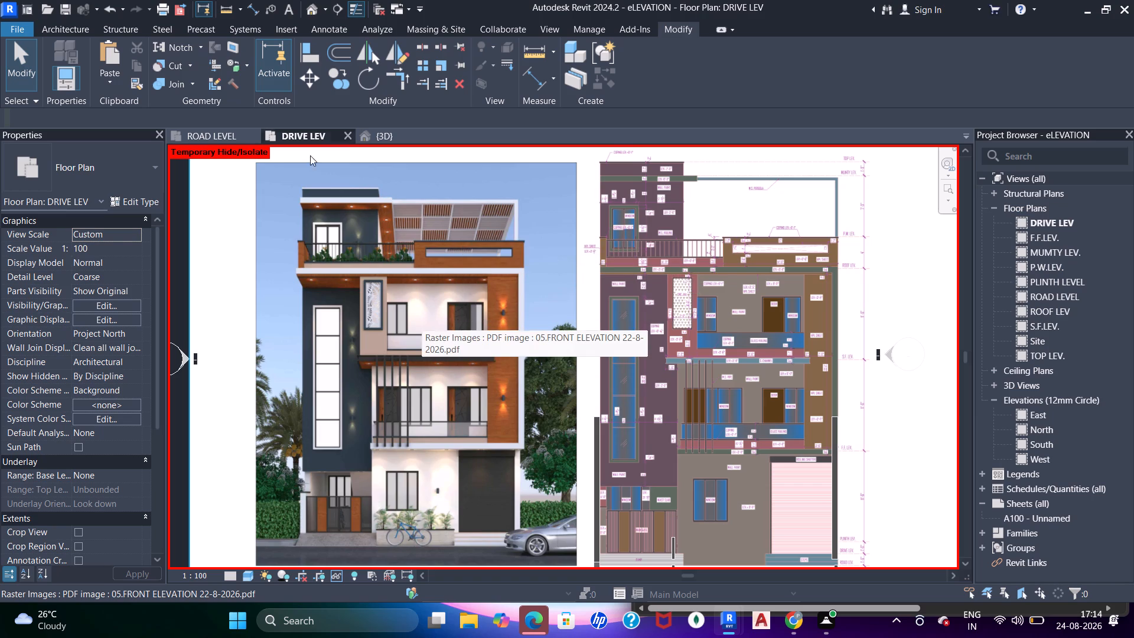
Paint the rear wall face behind the two upper balconies with Gypsum Wall Board.
left_click(367, 129)
key("p")
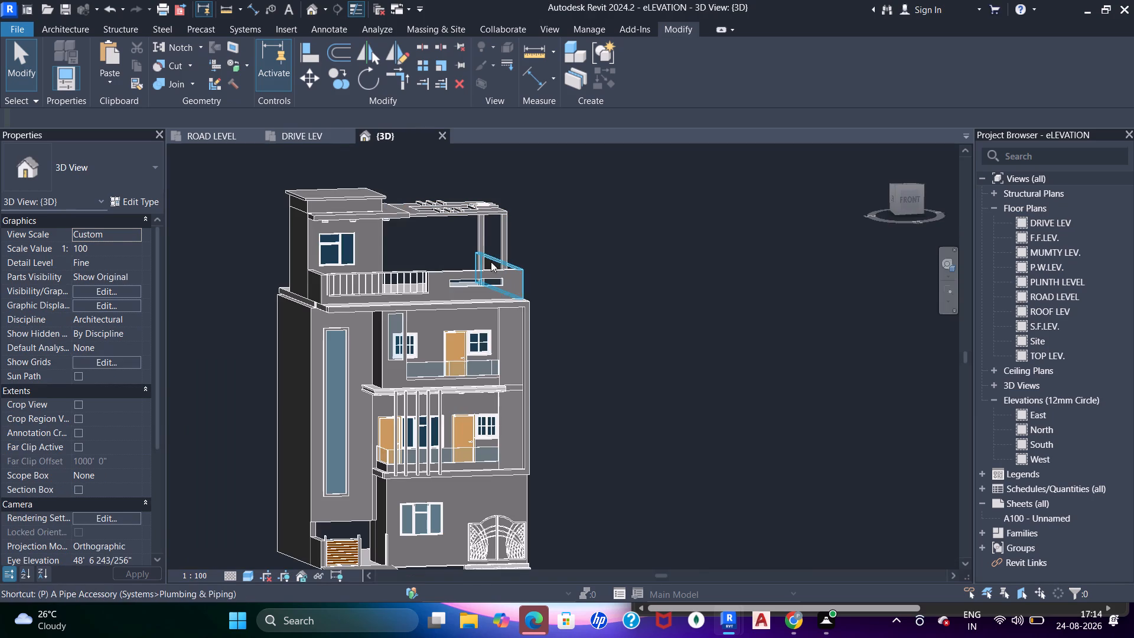
key("t")
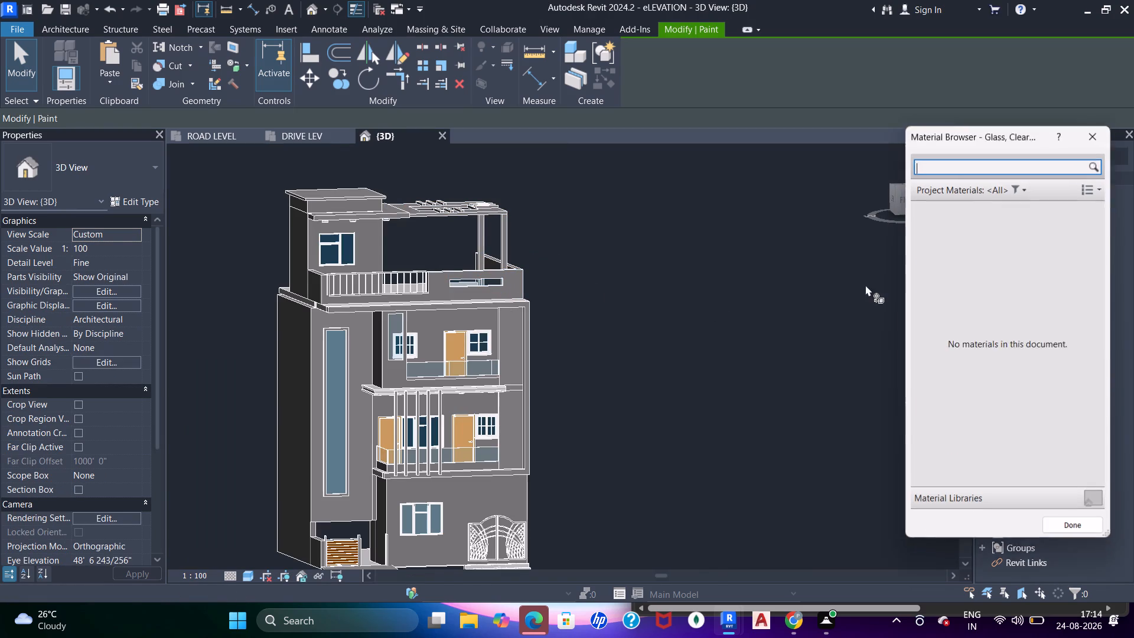
left_click(1011, 409)
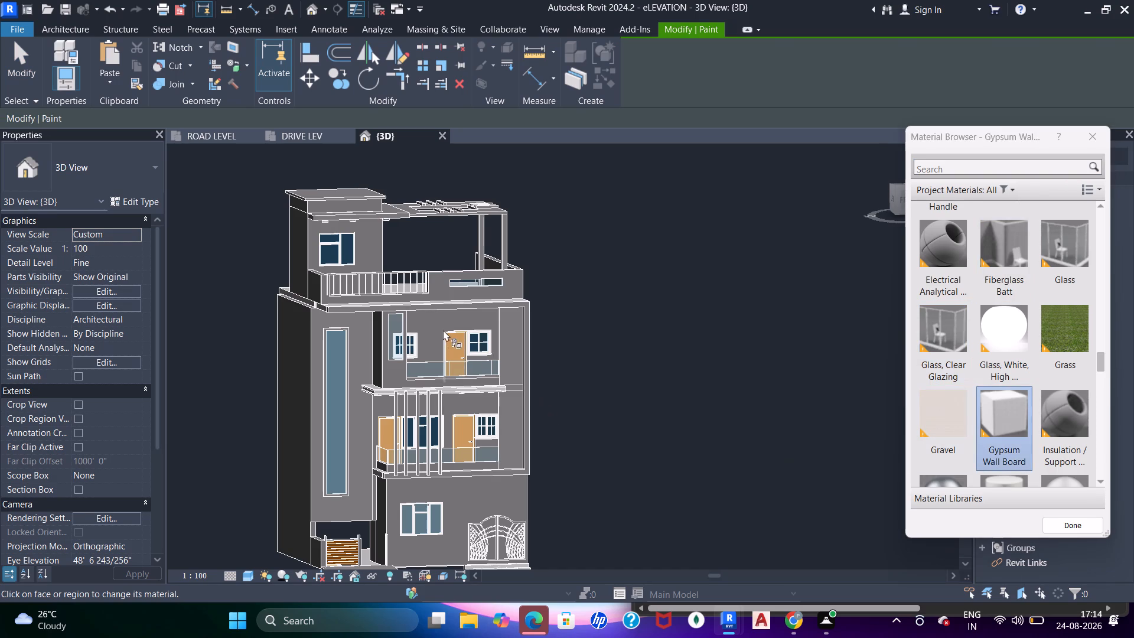
left_click(436, 324)
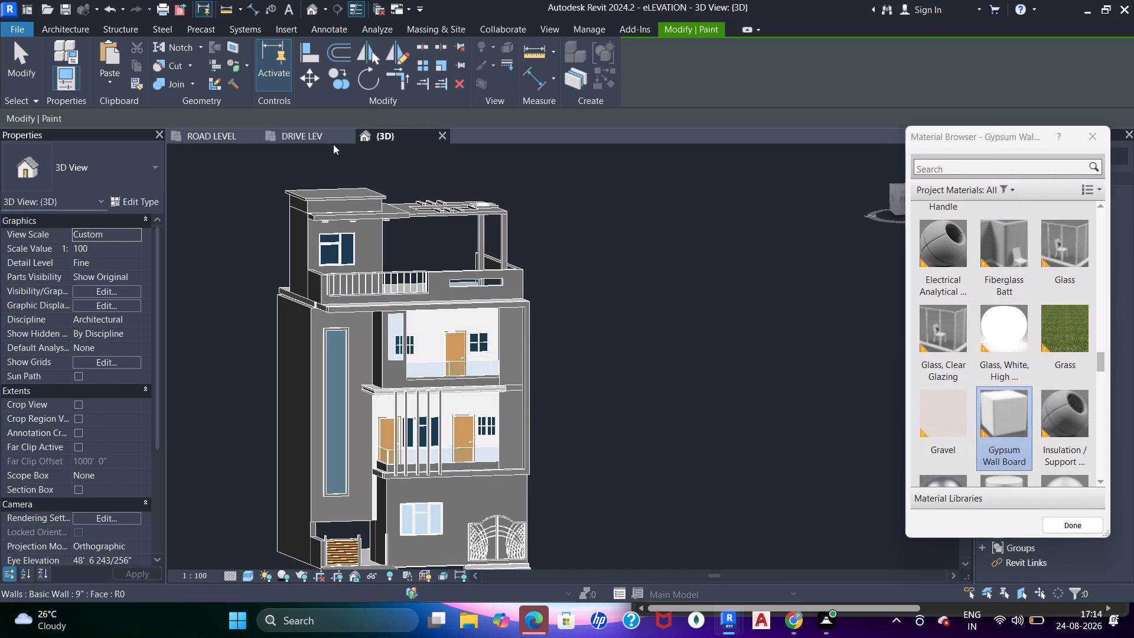
Check the painted balcony wall from several angles against the rendered reference elevation in DRIVE LEV.
left_click(305, 135)
left_click(391, 134)
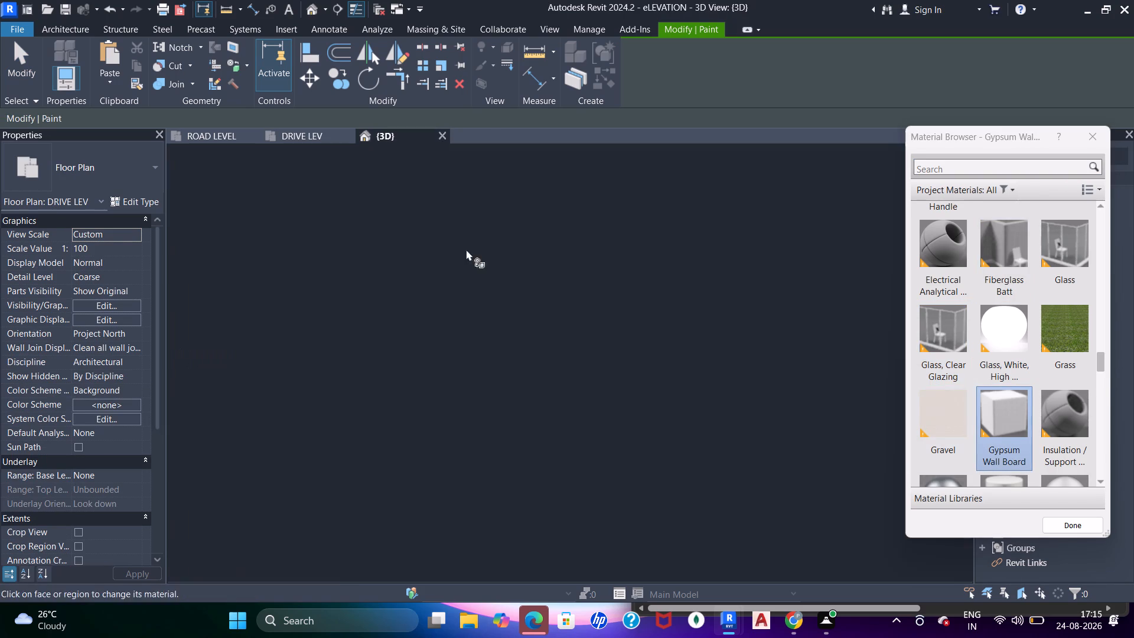
middle_click_drag(507, 300, 529, 338, "shift")
middle_click_drag(513, 364, 510, 279)
scroll(510, 279, "up", 1)
middle_click_drag(496, 284, 520, 339)
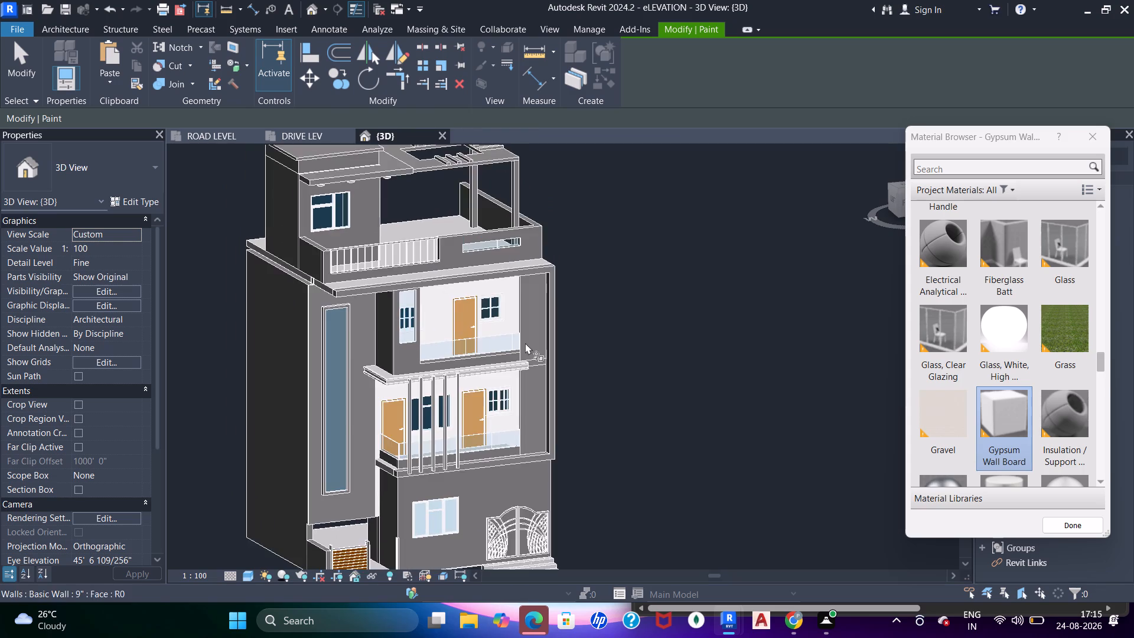
scroll(526, 343, "up", 1, "shift")
middle_click_drag(526, 343, 539, 298, "shift")
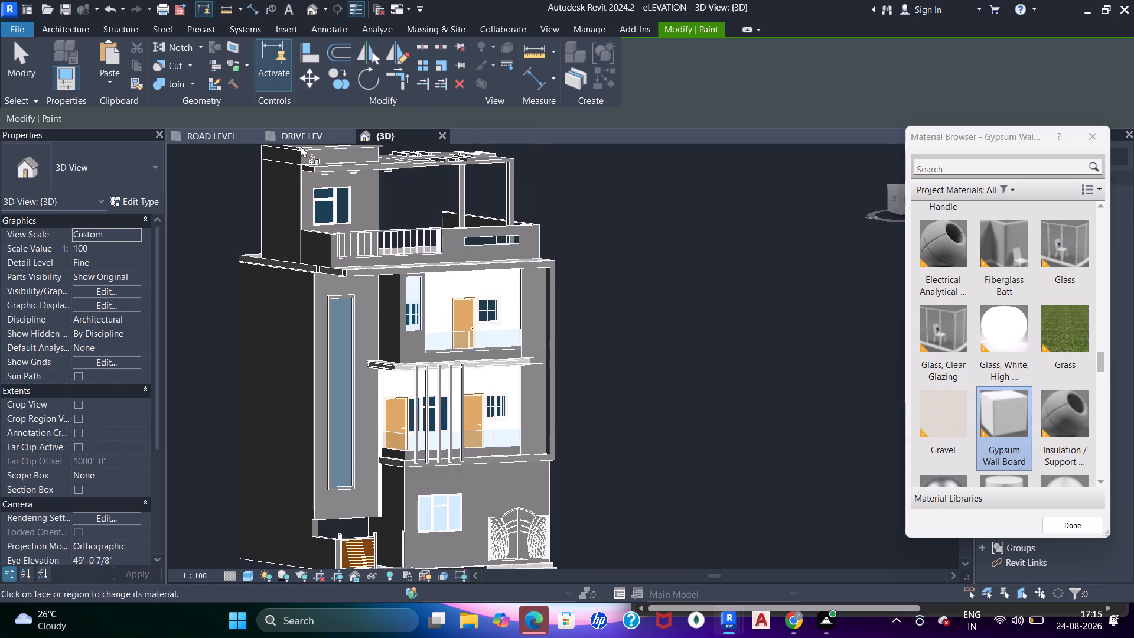
left_click(300, 138)
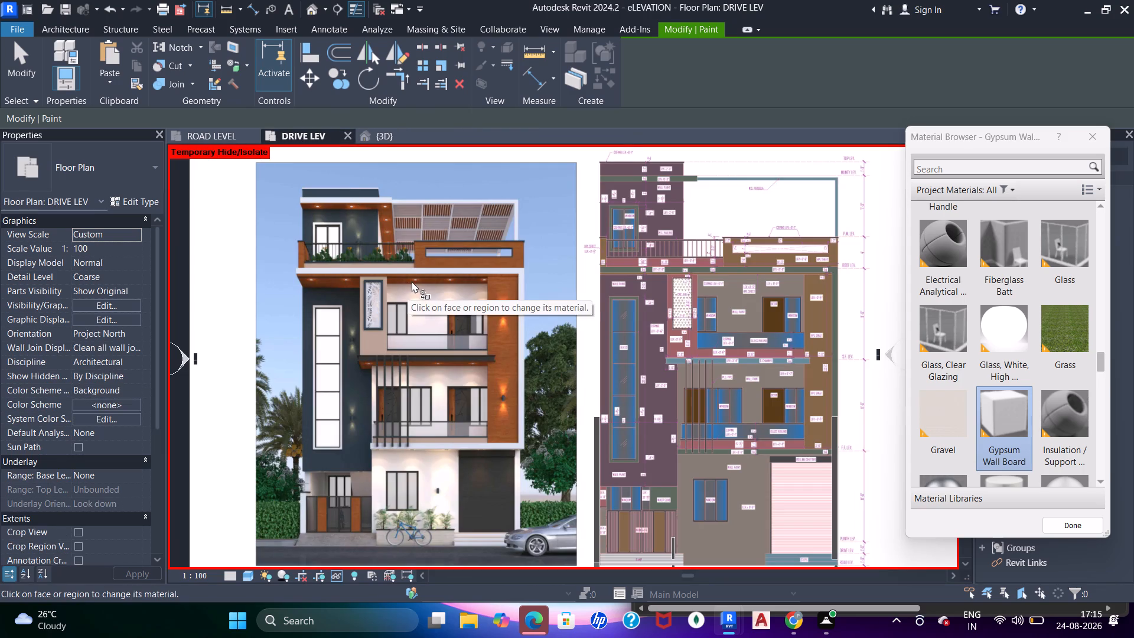
left_click(382, 139)
middle_click_drag(617, 421, 576, 421, "shift")
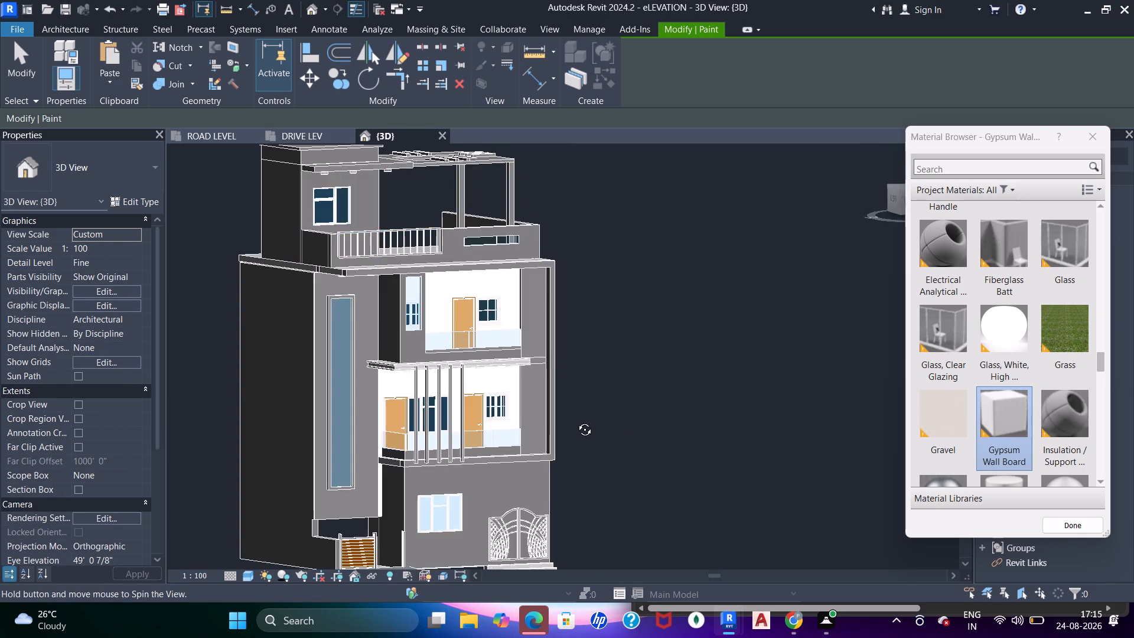
middle_click_drag(576, 421, 553, 458, "shift")
left_click(308, 134)
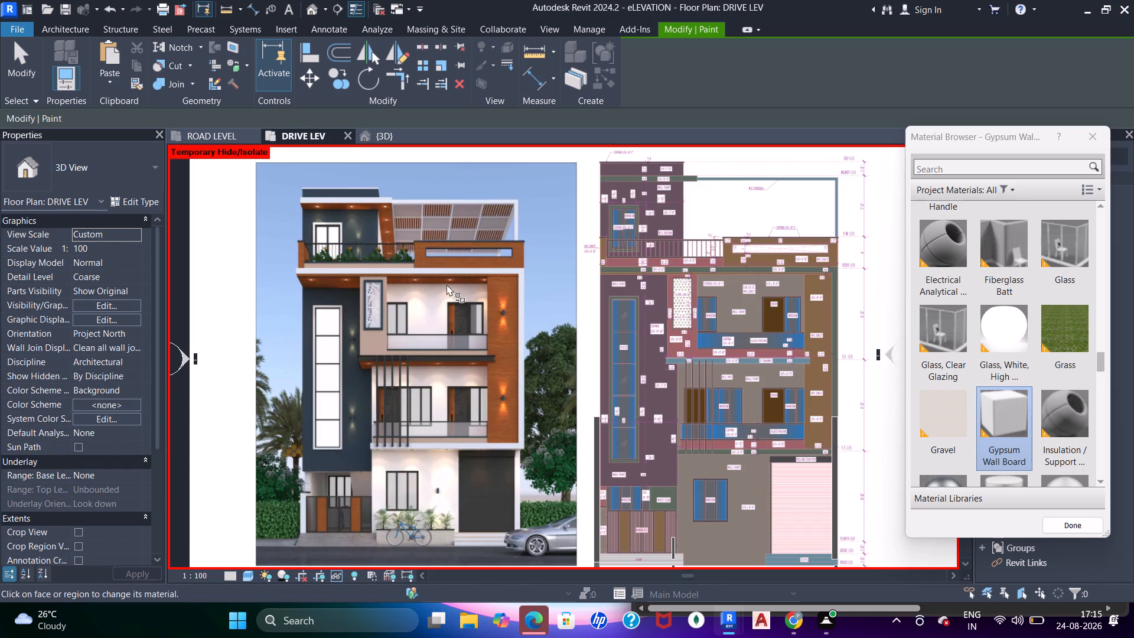
Paint the ground-floor front wall and its side return face with Gypsum Wall Board.
left_click(391, 141)
middle_click_drag(588, 459, 542, 429)
left_click(522, 484)
scroll(458, 499, "up", 1)
middle_click_drag(458, 499, 565, 484, "shift")
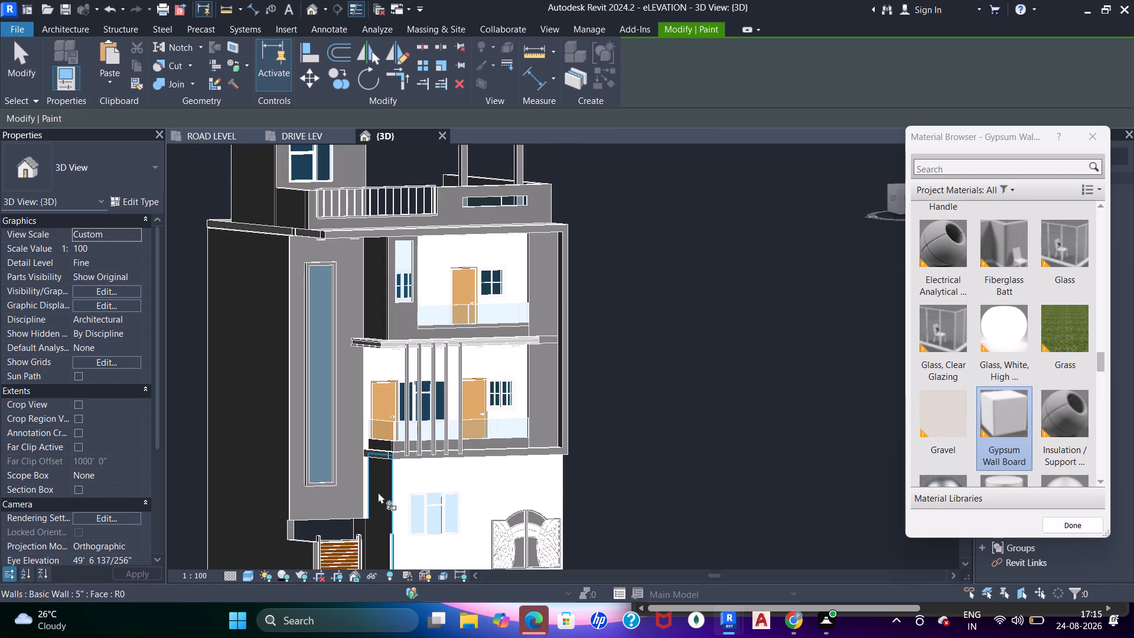
left_click(378, 492)
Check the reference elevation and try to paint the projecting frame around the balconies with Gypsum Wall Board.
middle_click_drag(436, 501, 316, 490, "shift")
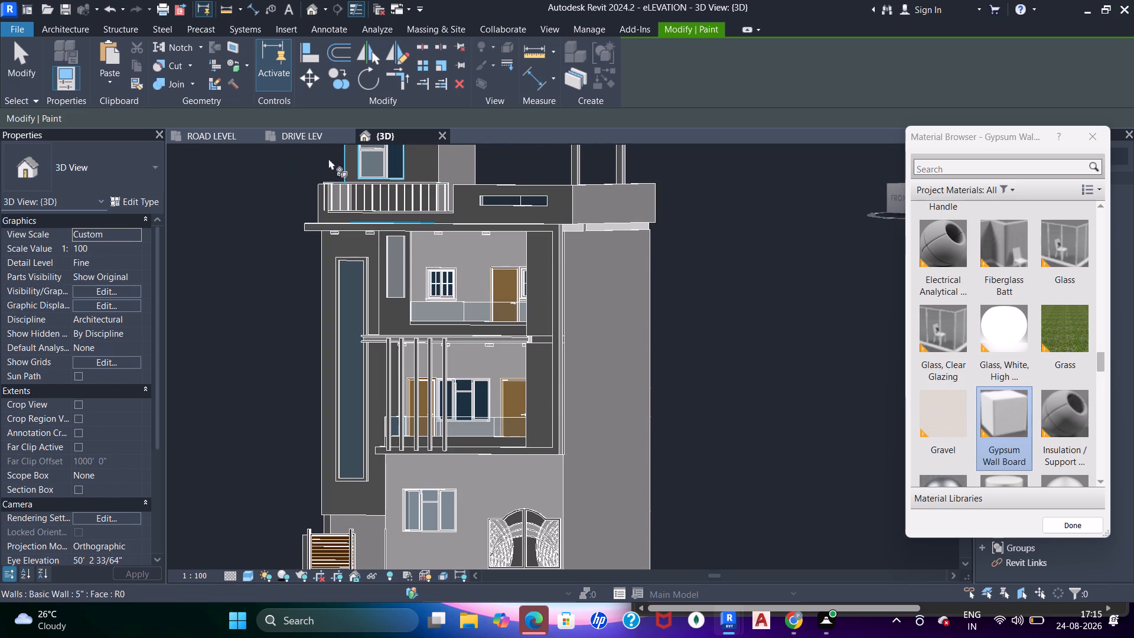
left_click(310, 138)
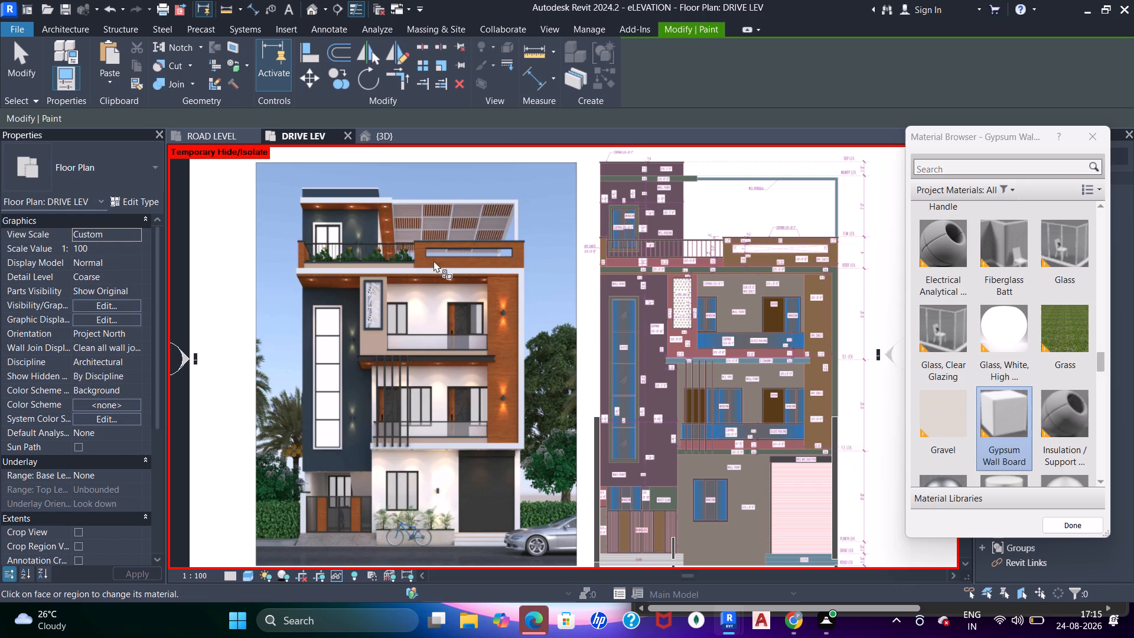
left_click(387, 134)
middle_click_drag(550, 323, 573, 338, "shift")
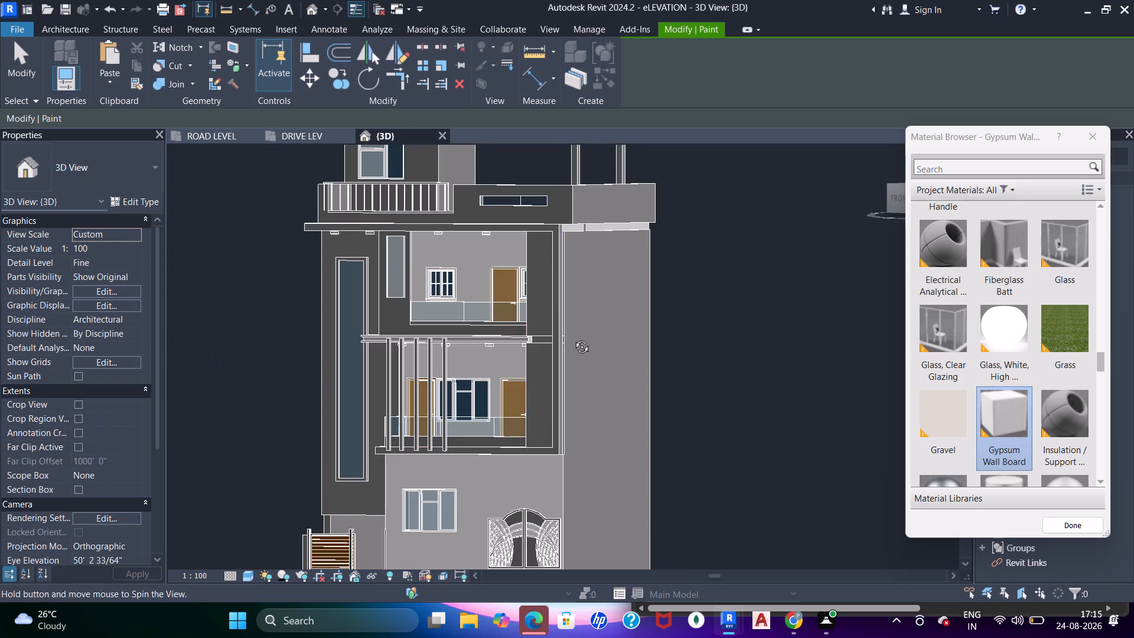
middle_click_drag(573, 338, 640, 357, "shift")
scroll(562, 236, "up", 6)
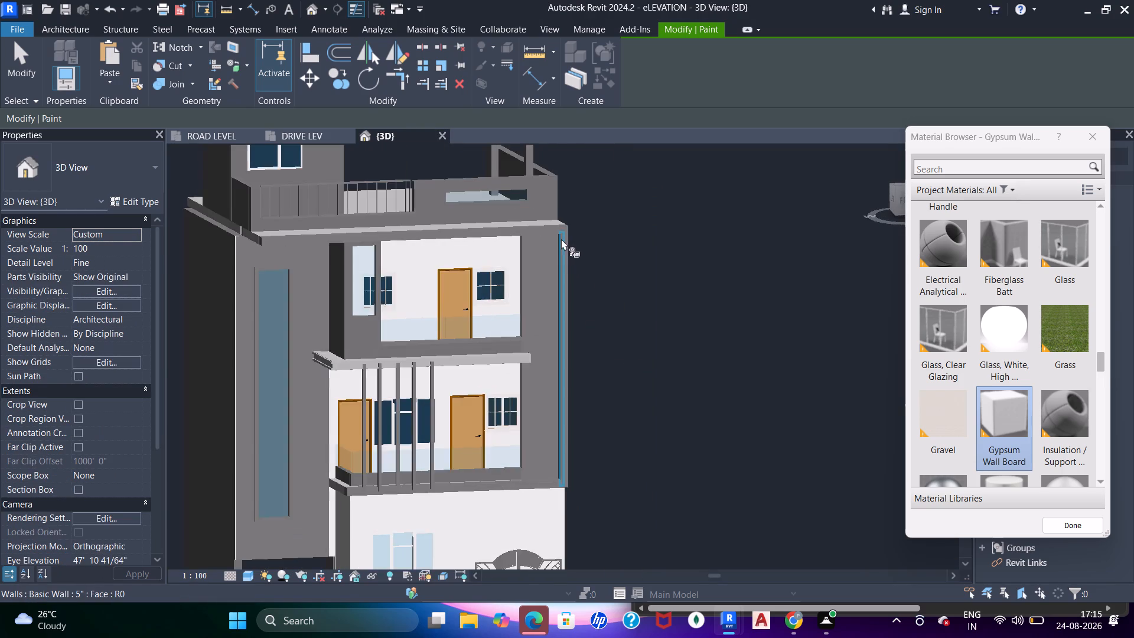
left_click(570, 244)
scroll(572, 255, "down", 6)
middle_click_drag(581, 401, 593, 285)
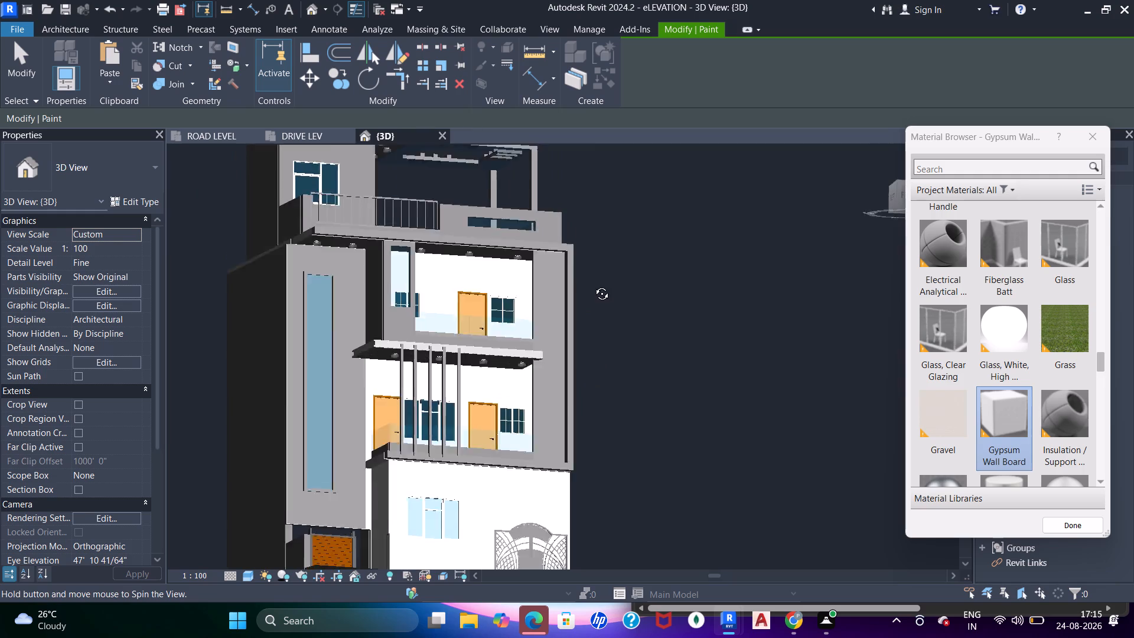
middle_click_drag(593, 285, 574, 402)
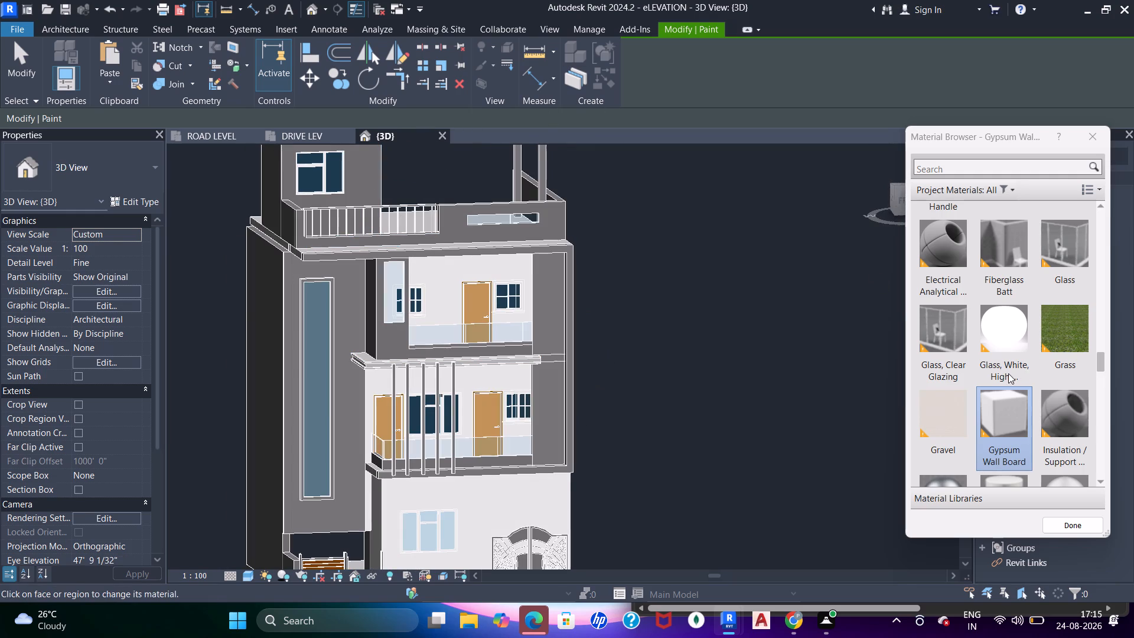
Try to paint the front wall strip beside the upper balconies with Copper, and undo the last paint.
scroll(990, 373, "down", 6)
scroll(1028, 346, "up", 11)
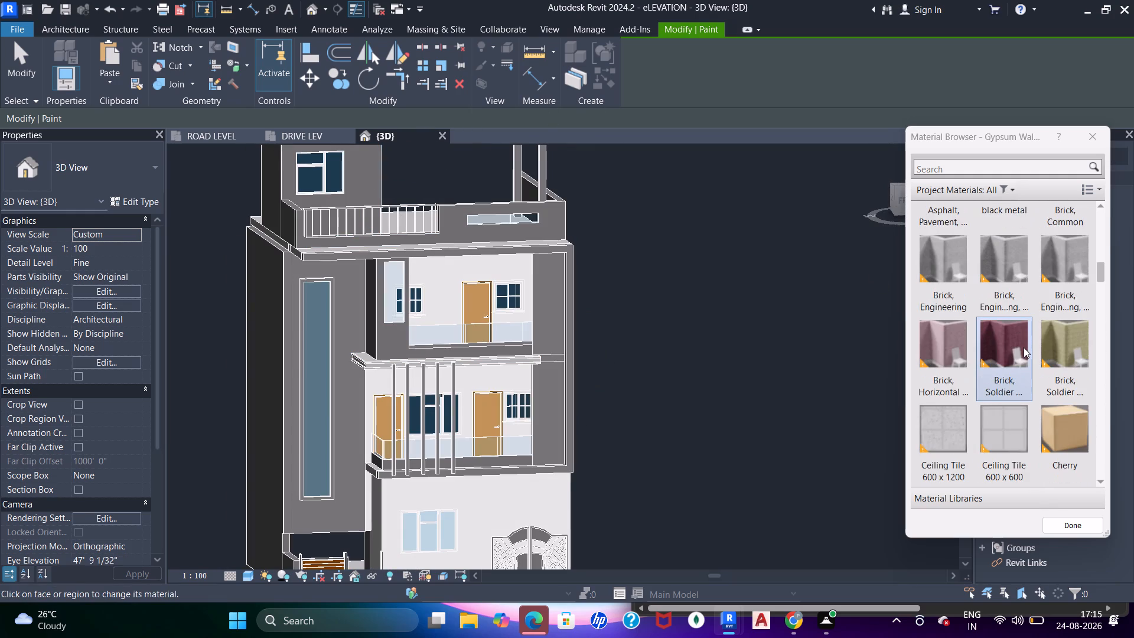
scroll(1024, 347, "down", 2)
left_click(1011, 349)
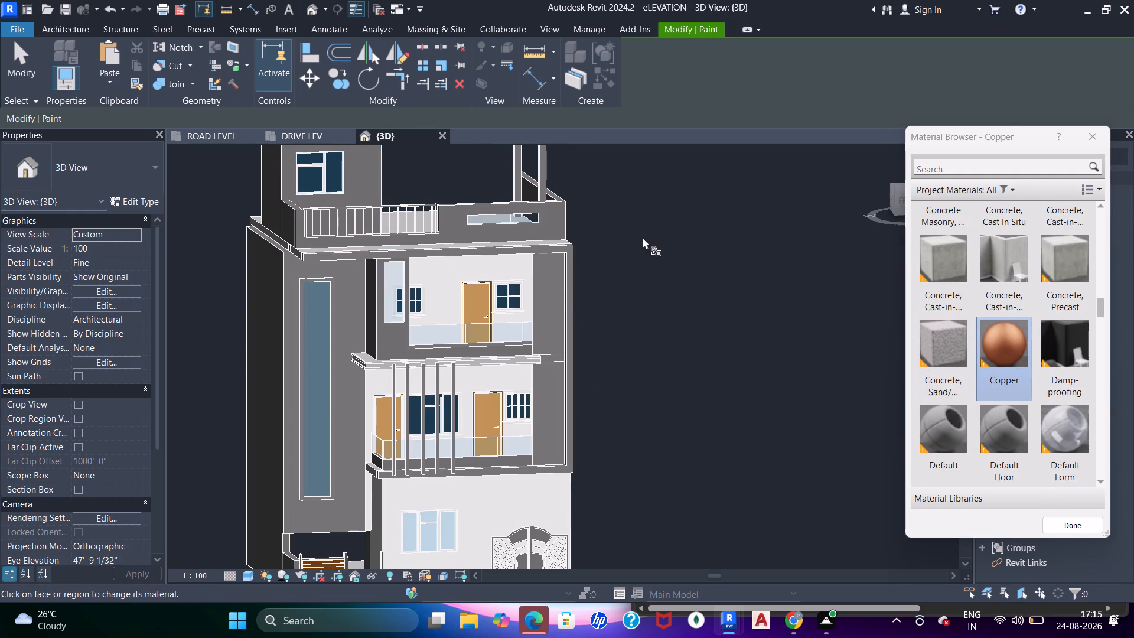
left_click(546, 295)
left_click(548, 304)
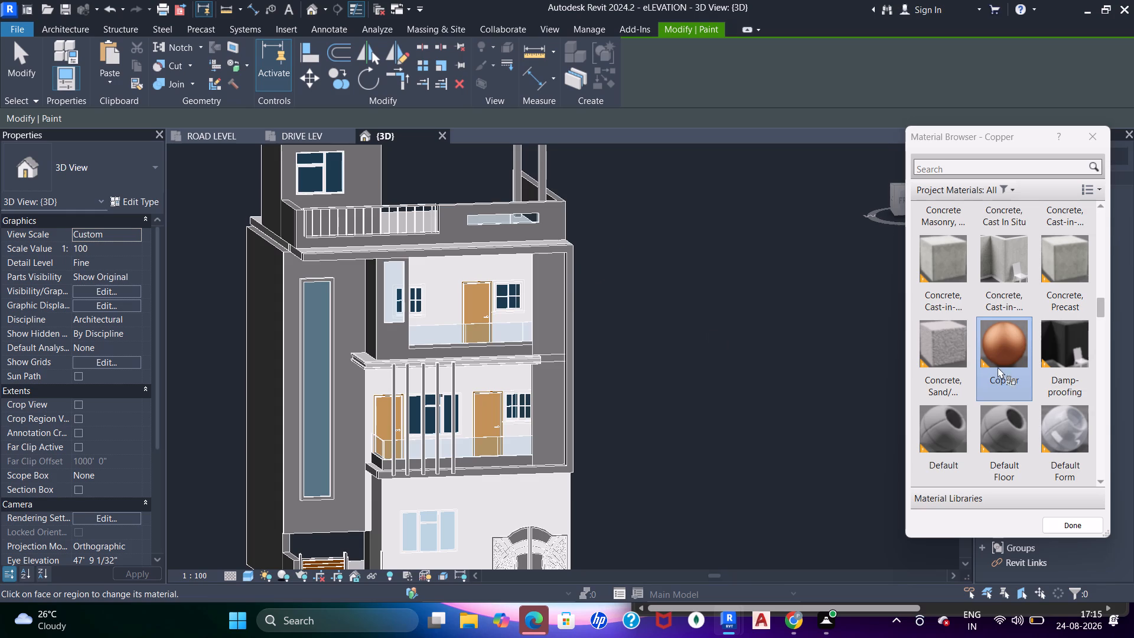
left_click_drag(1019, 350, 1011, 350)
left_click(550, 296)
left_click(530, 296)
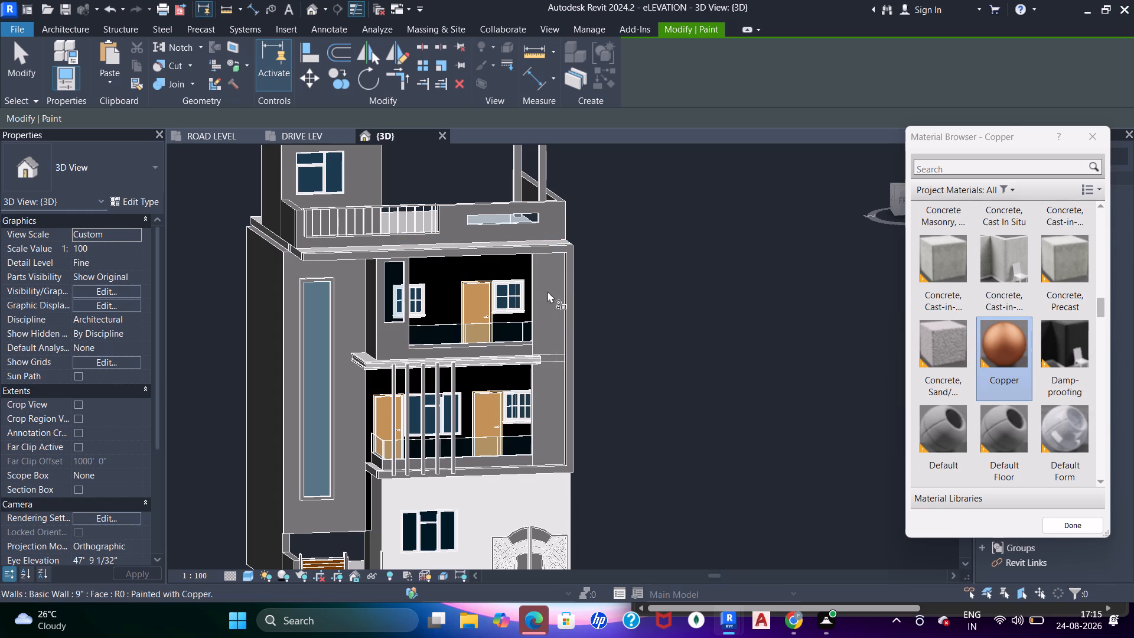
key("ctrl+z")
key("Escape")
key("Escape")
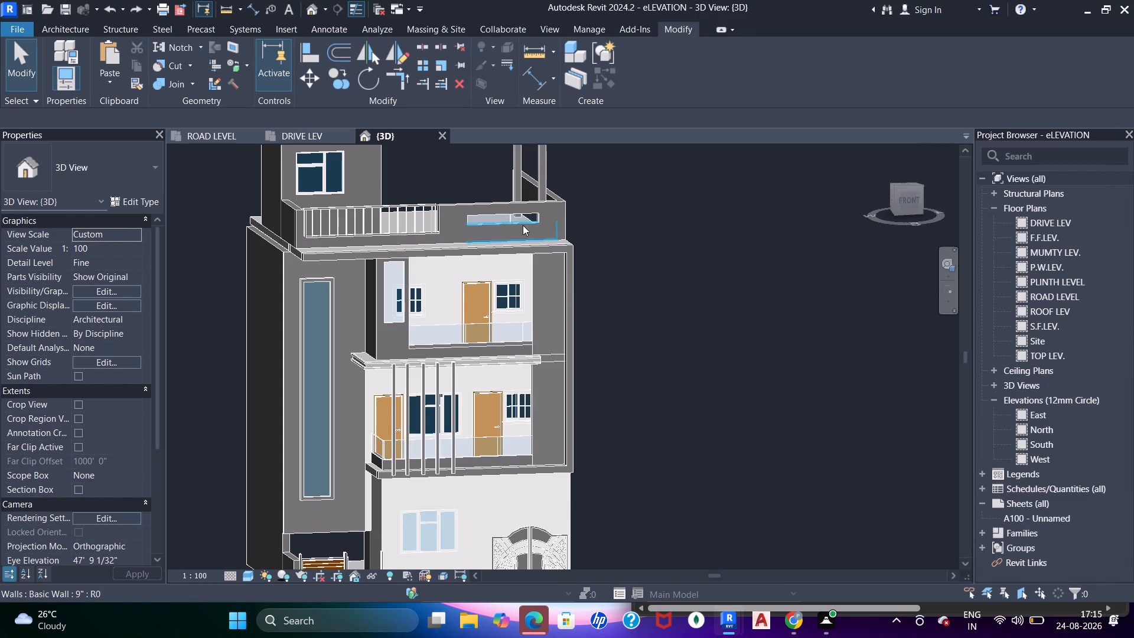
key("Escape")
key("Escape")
Open the in-place frame around the two upper balconies for editing and paint its front face with Gypsum Wall Board.
double_click(568, 282)
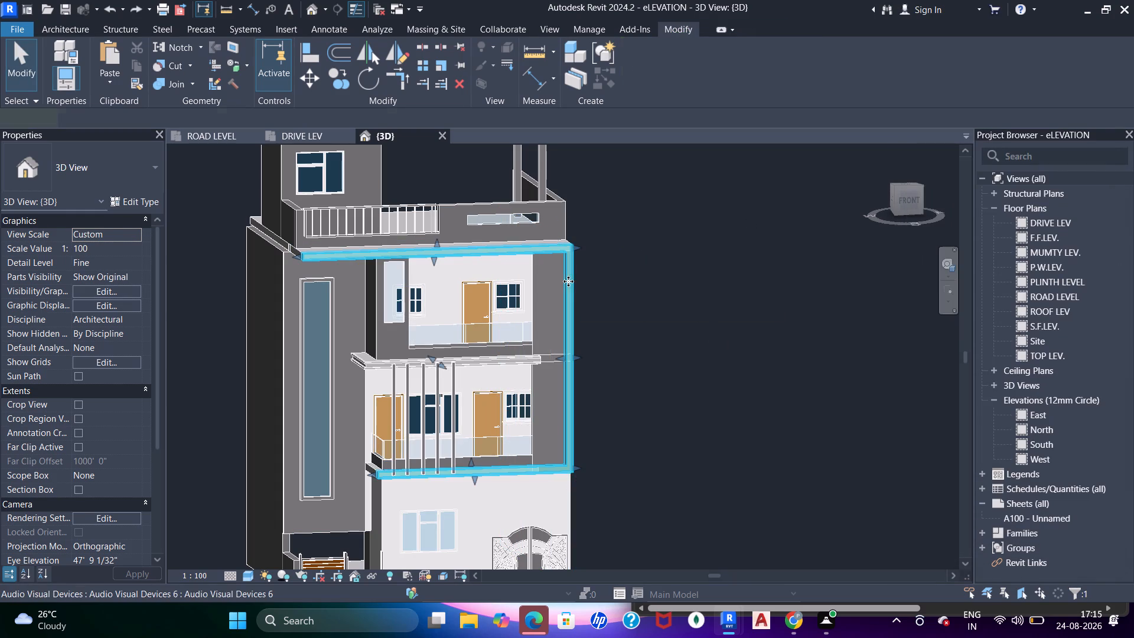
key("p")
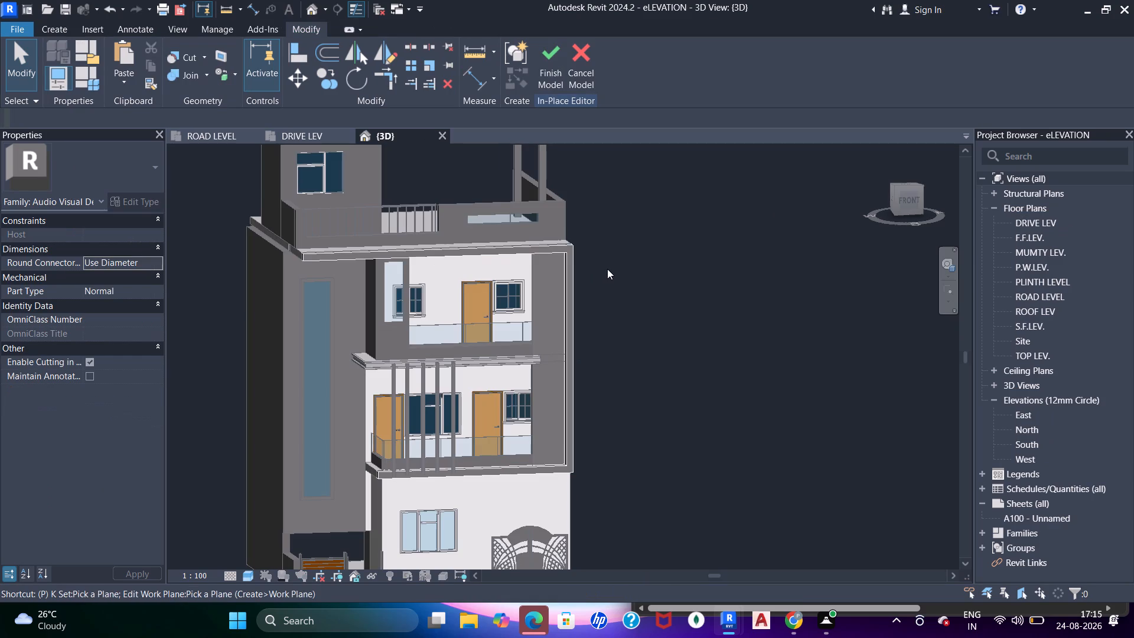
key("t")
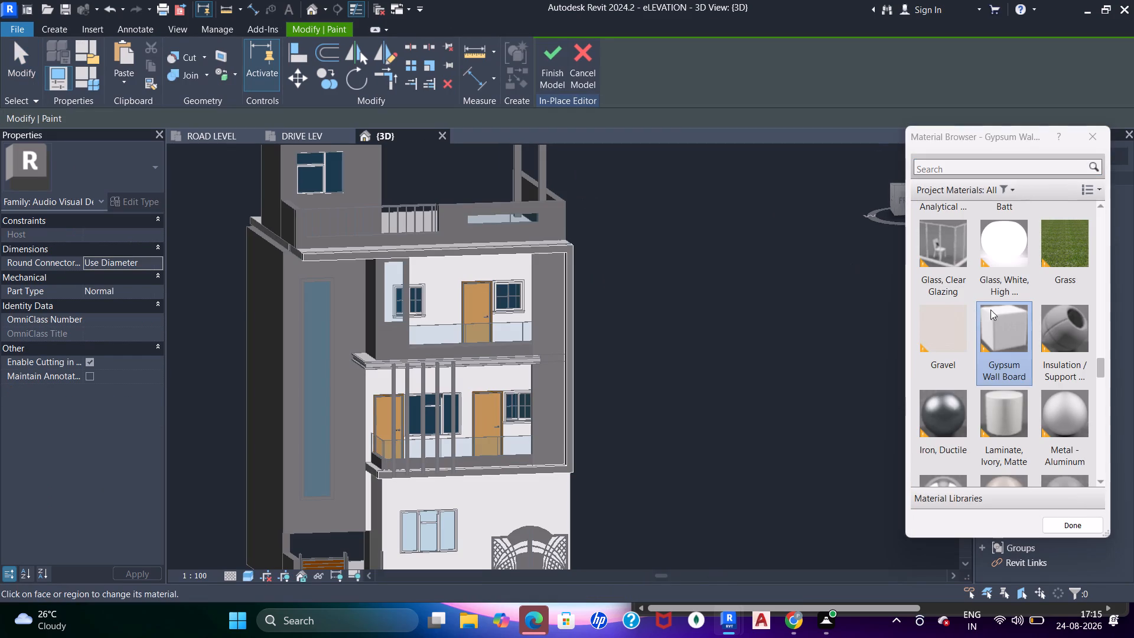
left_click_drag(1003, 317, 996, 317)
left_click(571, 296)
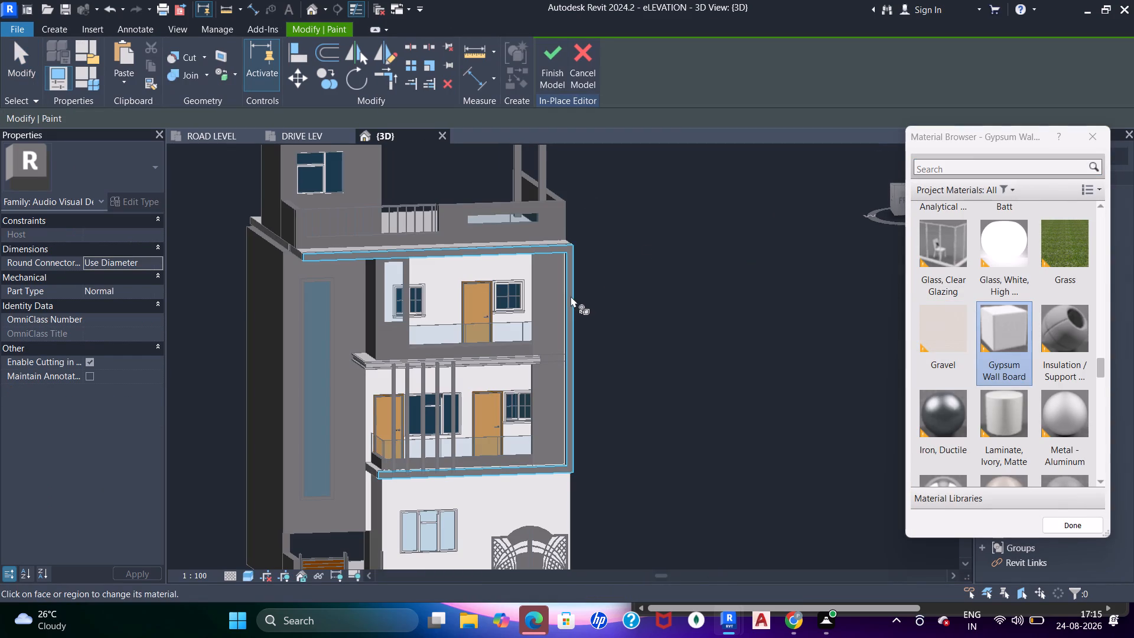
Paint the frame's top and outer side faces with Gypsum Wall Board at its upper corner.
middle_click_drag(582, 329, 401, 387, "shift")
scroll(511, 275, "up", 9)
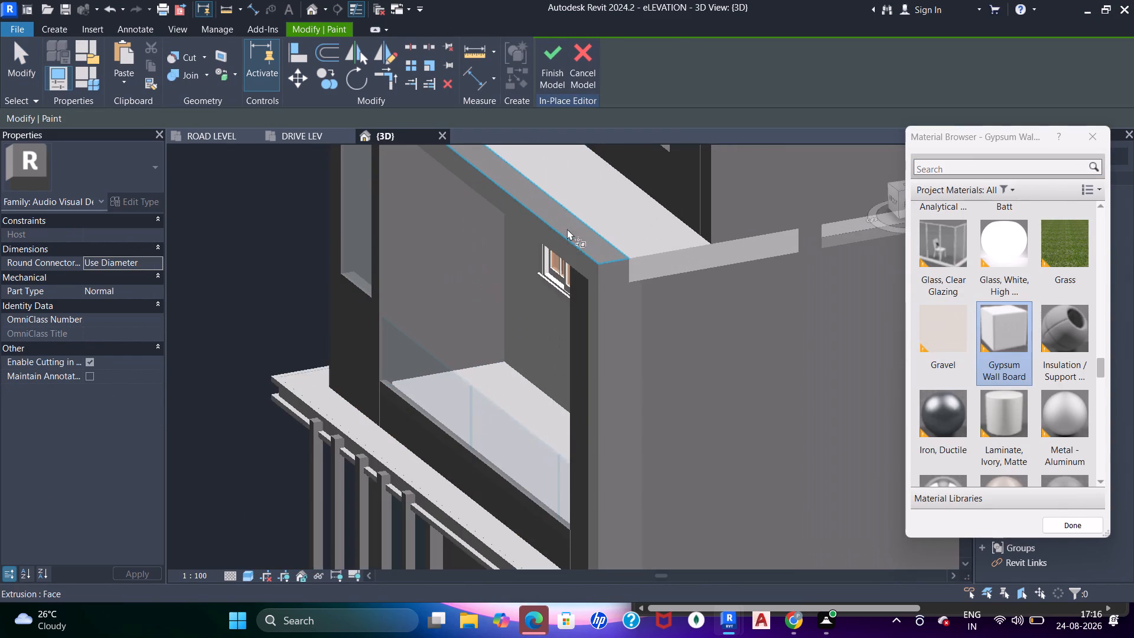
left_click(581, 235)
left_click(605, 276)
left_click(610, 326)
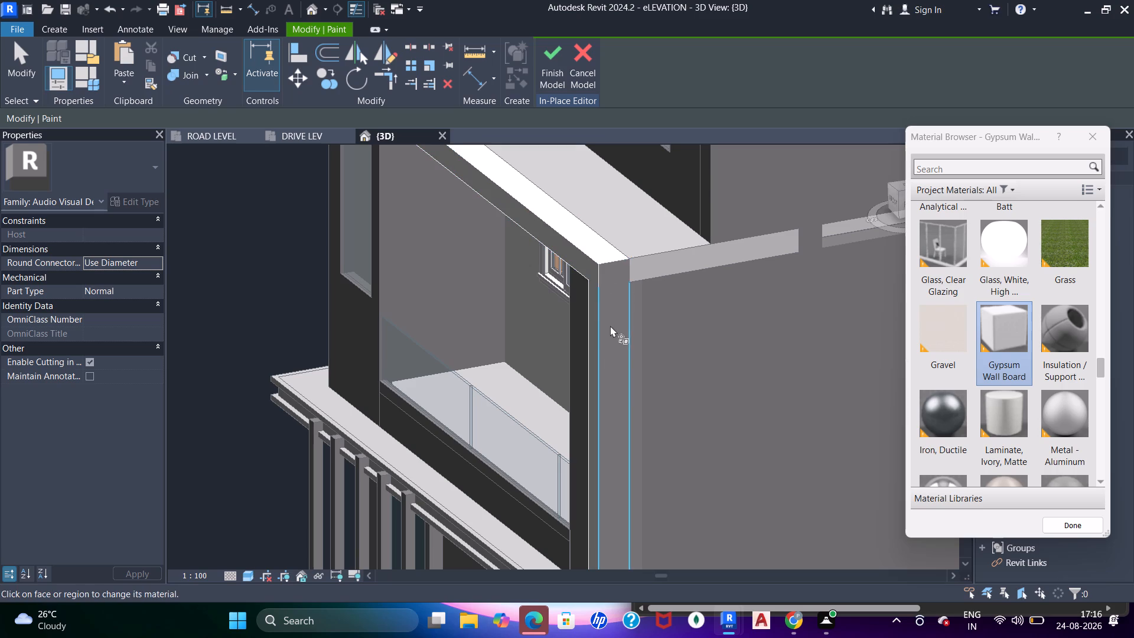
left_click(609, 278)
Paint the frame's end and bottom faces at its lower outer corner with Gypsum Wall Board.
scroll(578, 294, "down", 6)
middle_click_drag(561, 425, 589, 244)
scroll(578, 287, "up", 1)
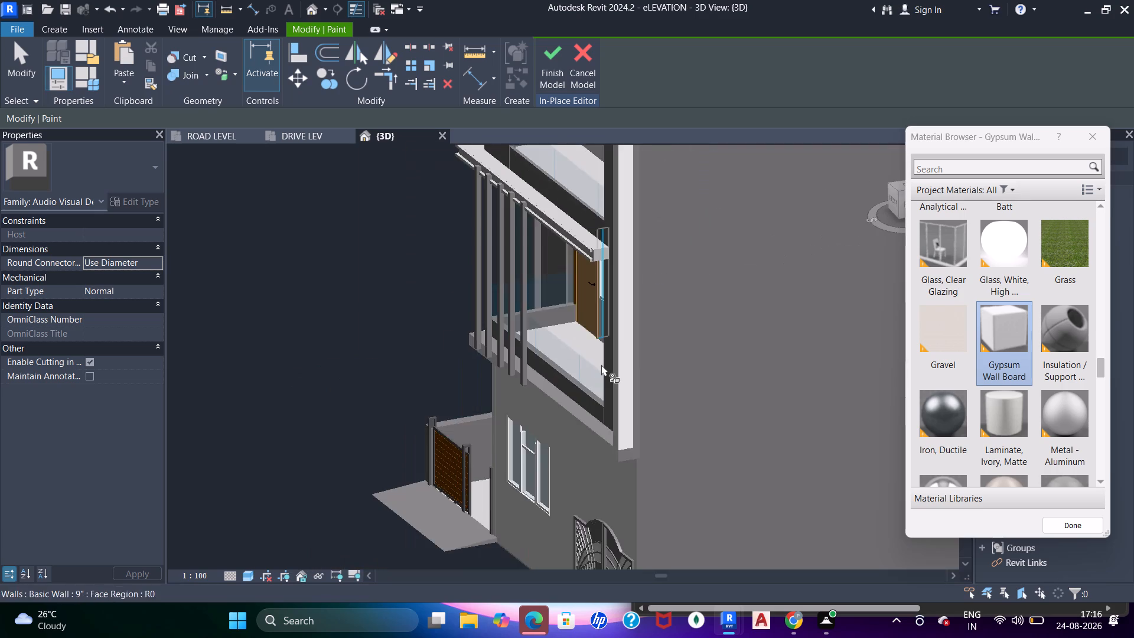
middle_click_drag(602, 375, 683, 230, "shift")
middle_click_drag(627, 469, 629, 385, "shift")
scroll(640, 375, "up", 6)
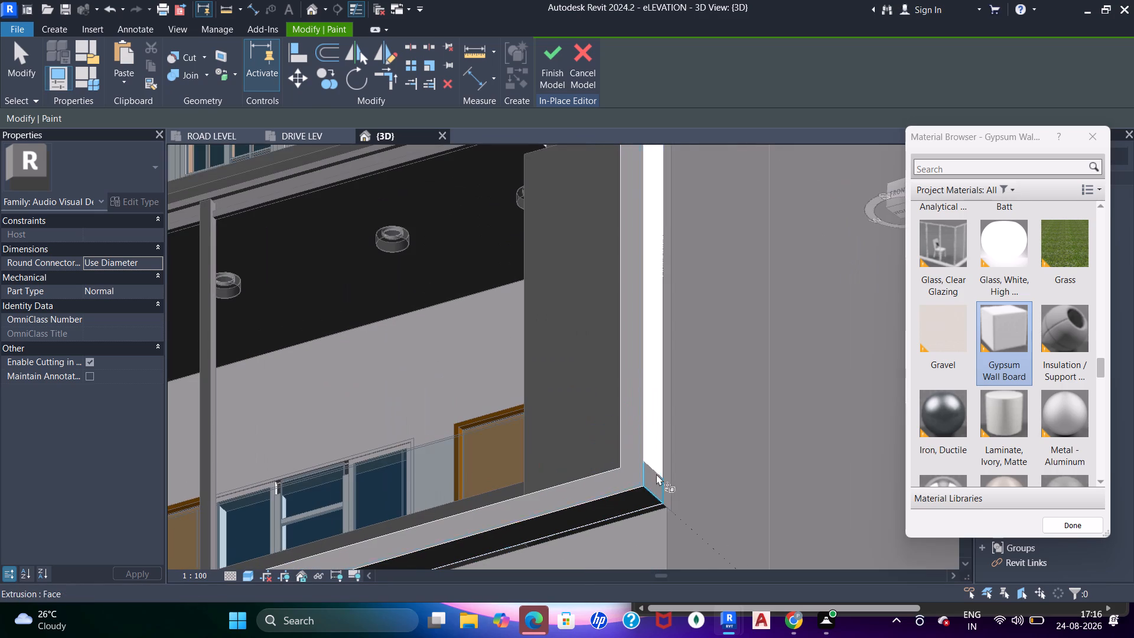
left_click(649, 480)
left_click(651, 488)
left_click(651, 483)
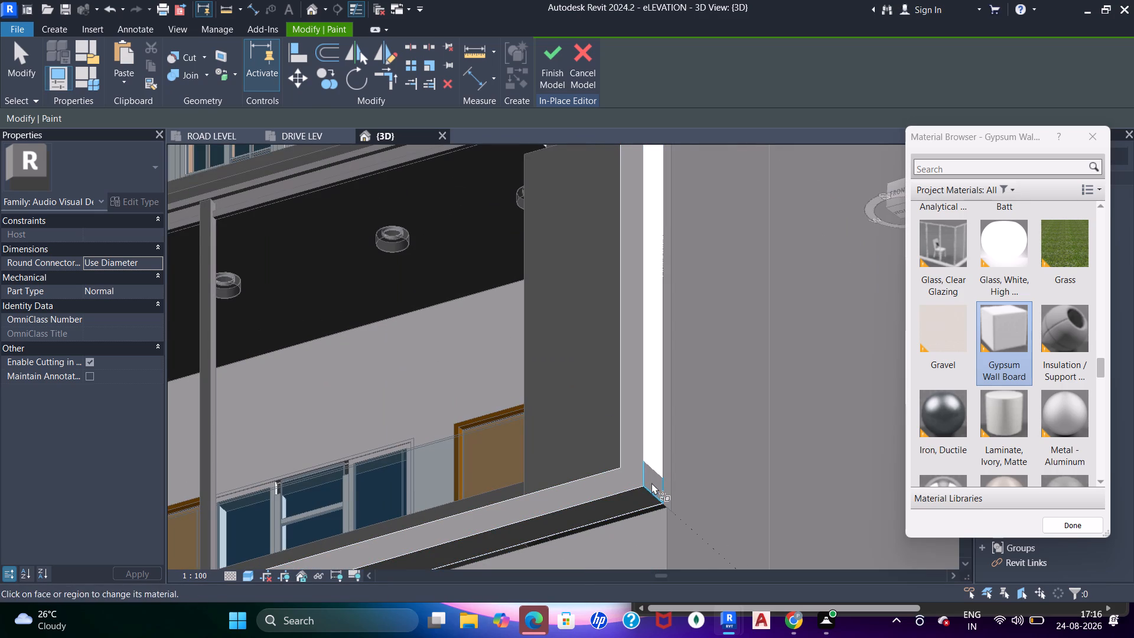
Paint the end face and underside of the frame's top member with Gypsum Wall Board.
scroll(647, 452, "down", 6)
middle_click_drag(550, 444, 669, 313, "shift")
middle_click_drag(346, 369, 418, 530, "shift")
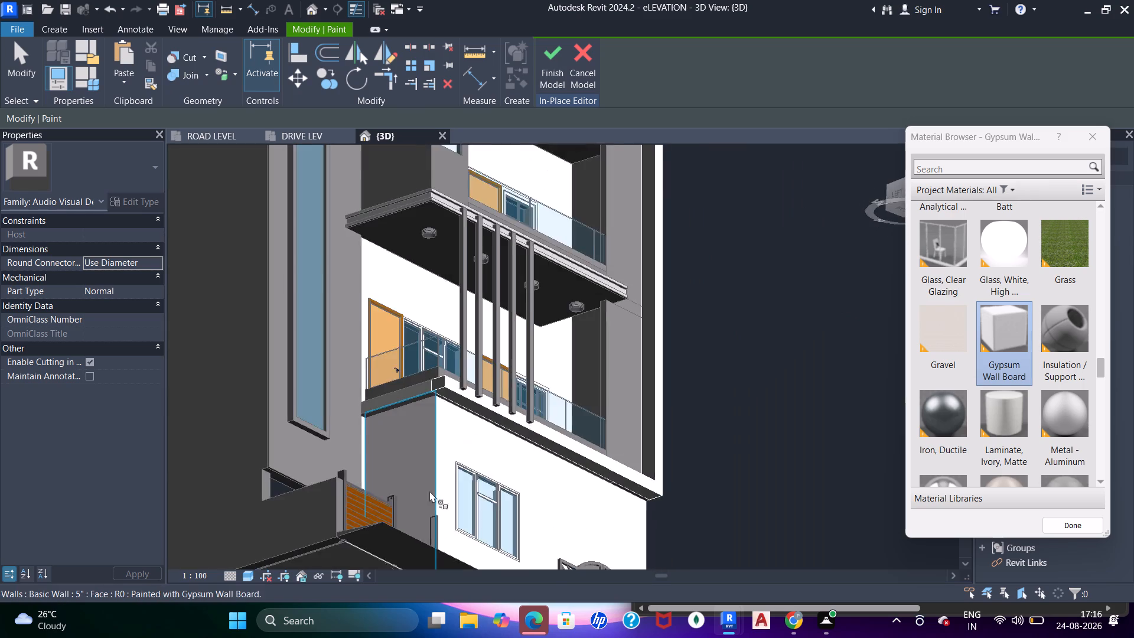
scroll(421, 429, "up", 10)
left_click(491, 282)
scroll(486, 293, "down", 13)
scroll(548, 265, "up", 1)
middle_click_drag(552, 276, 569, 399)
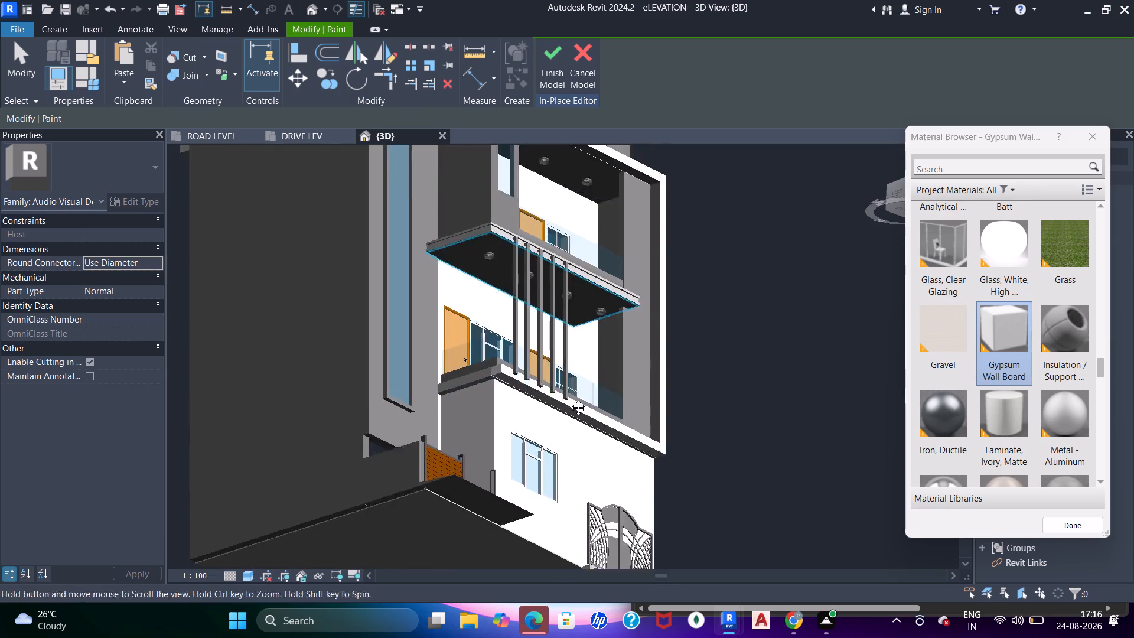
middle_click_drag(569, 399, 569, 398)
middle_click_drag(521, 217, 526, 379)
scroll(404, 259, "up", 11)
left_click(545, 364)
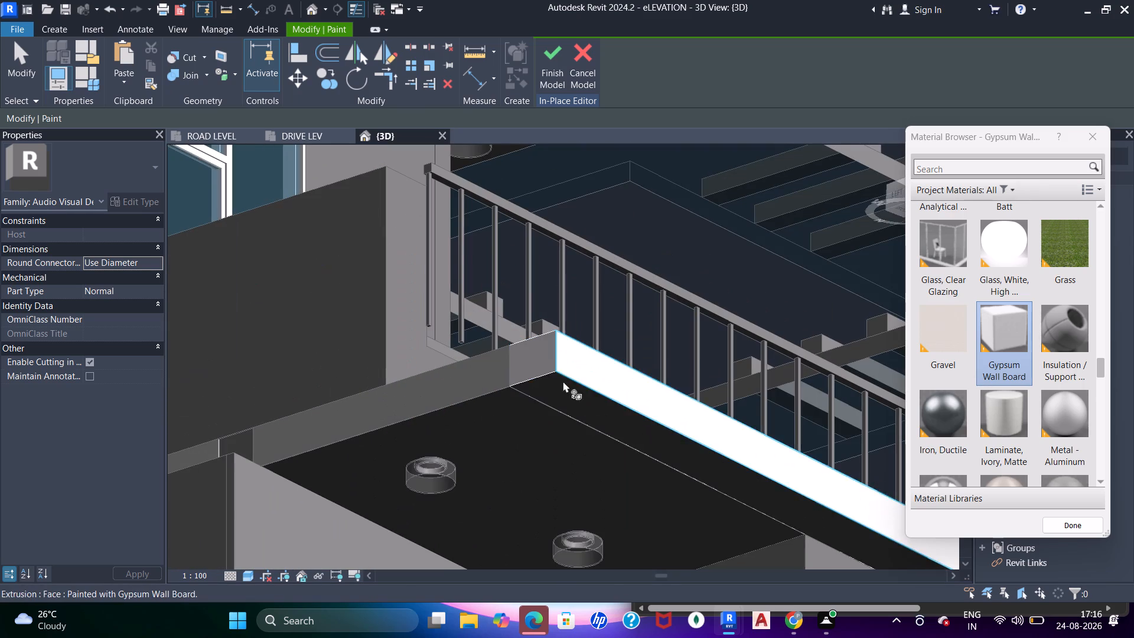
left_click(566, 388)
Review the painted frame against the reference elevation and finish editing the in-place model.
scroll(598, 359, "down", 7)
middle_click_drag(724, 398, 715, 391, "shift")
middle_click_drag(729, 387, 481, 323)
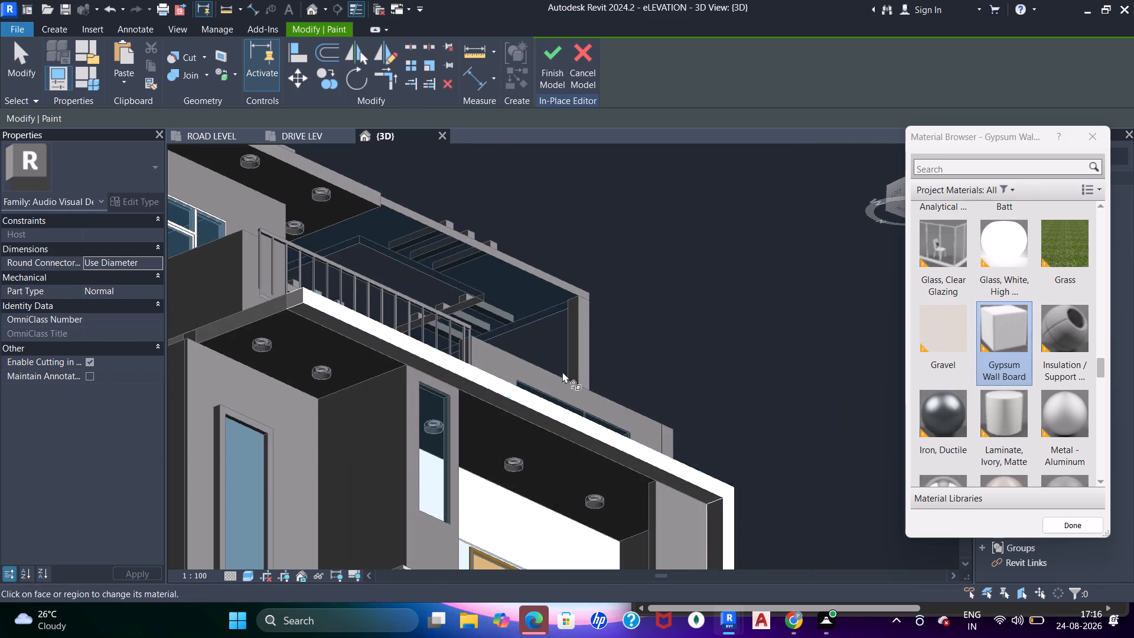
middle_click_drag(646, 460, 663, 295)
scroll(669, 289, "down", 8)
middle_click_drag(647, 291, 619, 438, "shift")
middle_click_drag(674, 359, 651, 360)
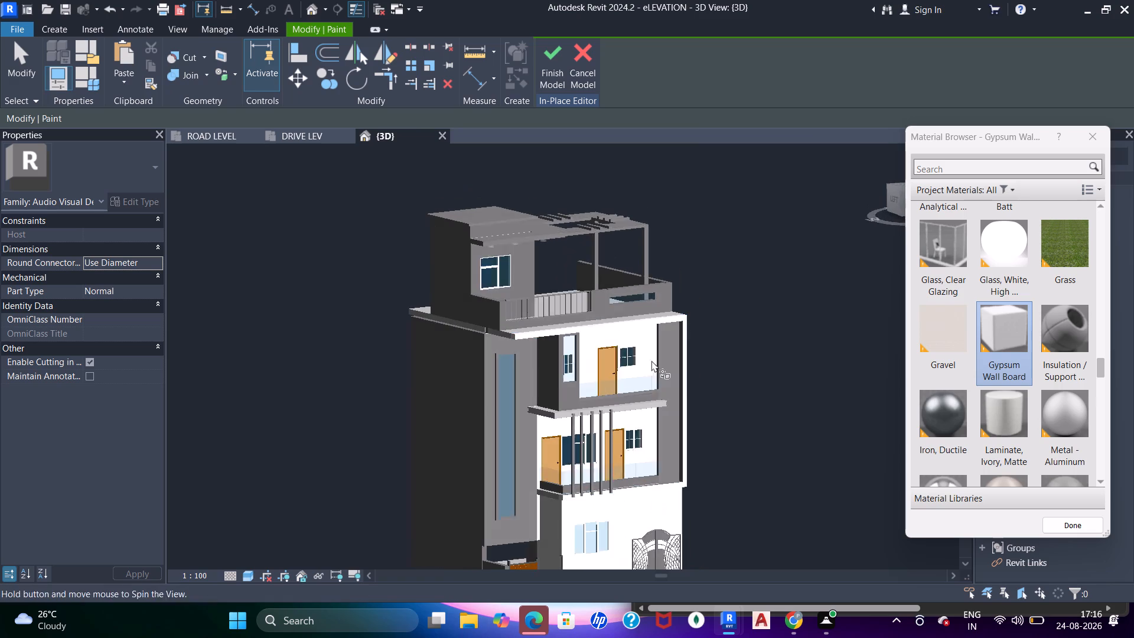
middle_click_drag(651, 360, 661, 375)
left_click(304, 131)
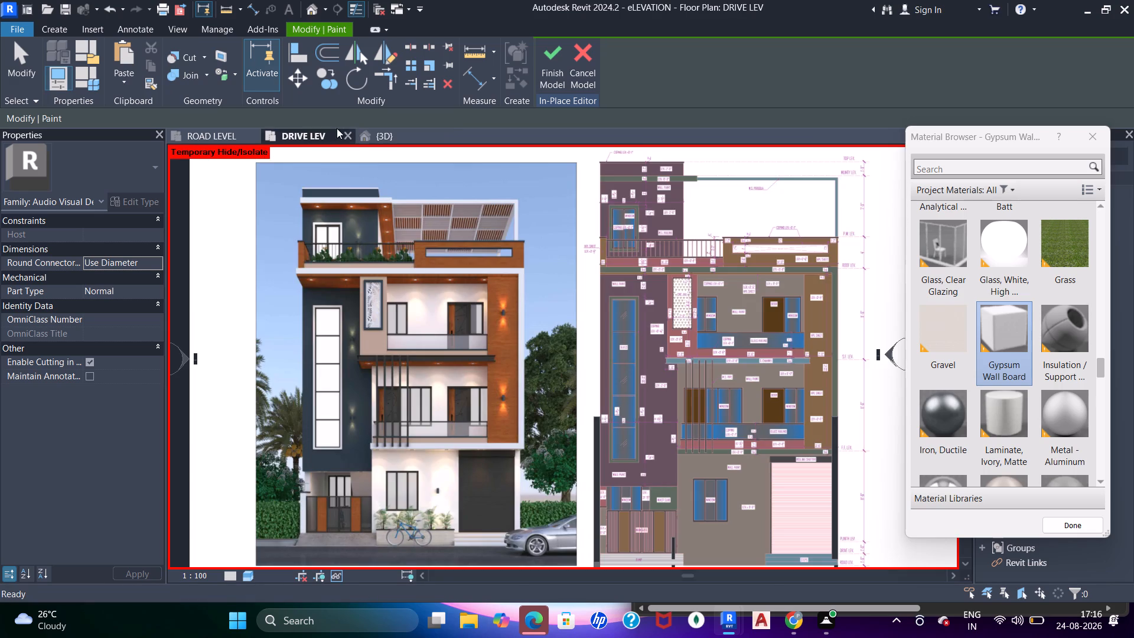
left_click_drag(383, 134, 395, 134)
left_click(547, 60)
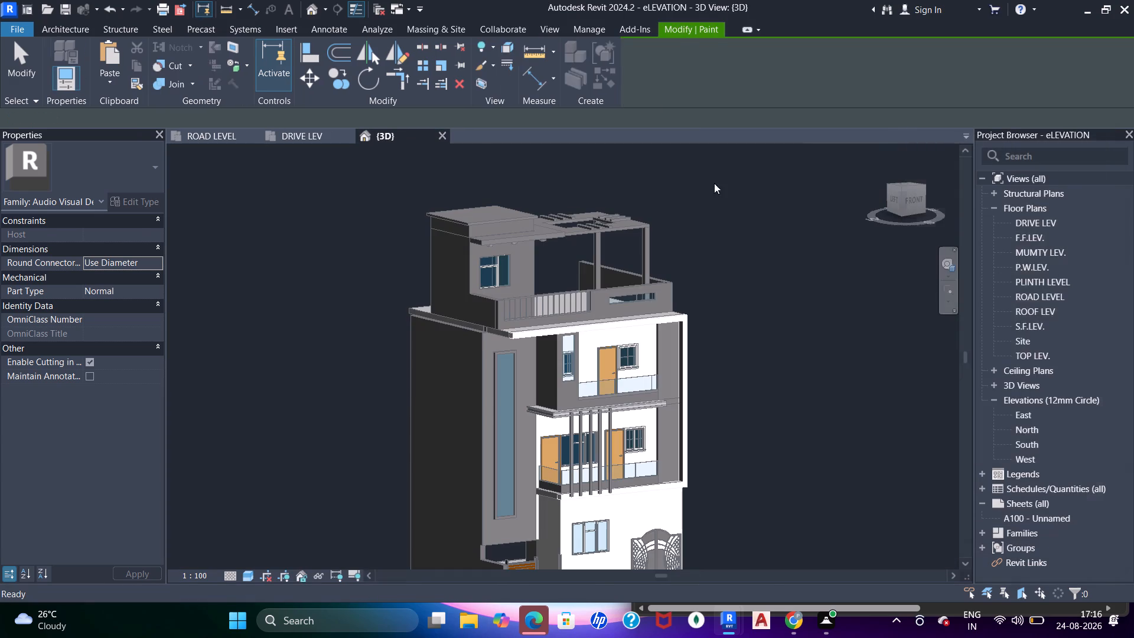
Open the in-place panel beside the lower of the two upper balconies for editing.
middle_click_drag(615, 364, 571, 297)
scroll(625, 301, "up", 4)
left_click(626, 269)
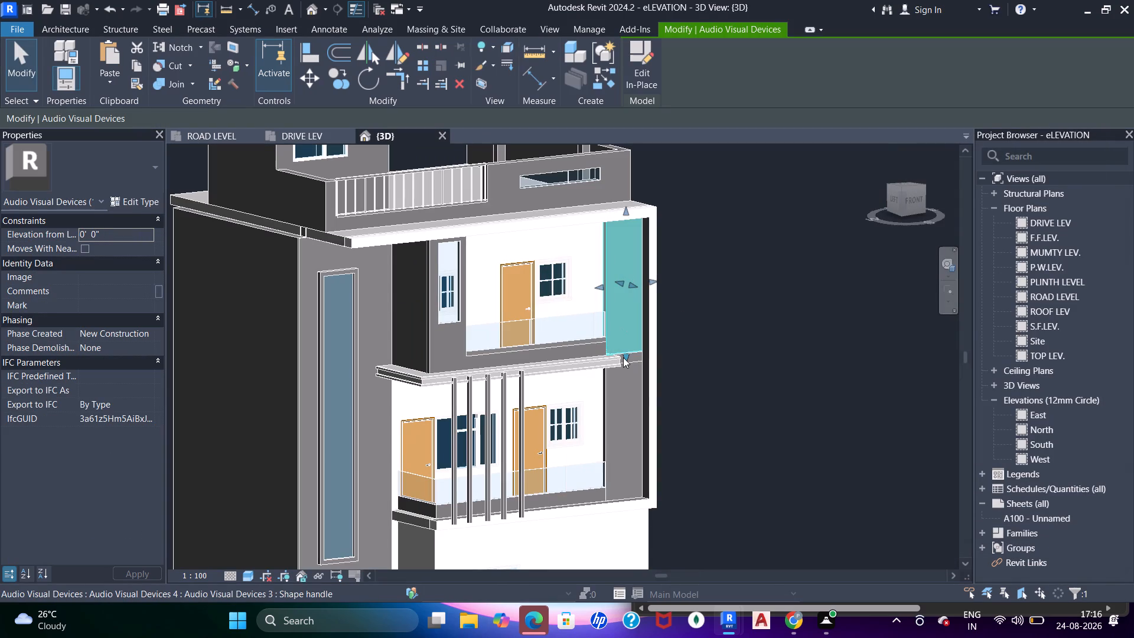
key("Escape")
left_click(630, 374)
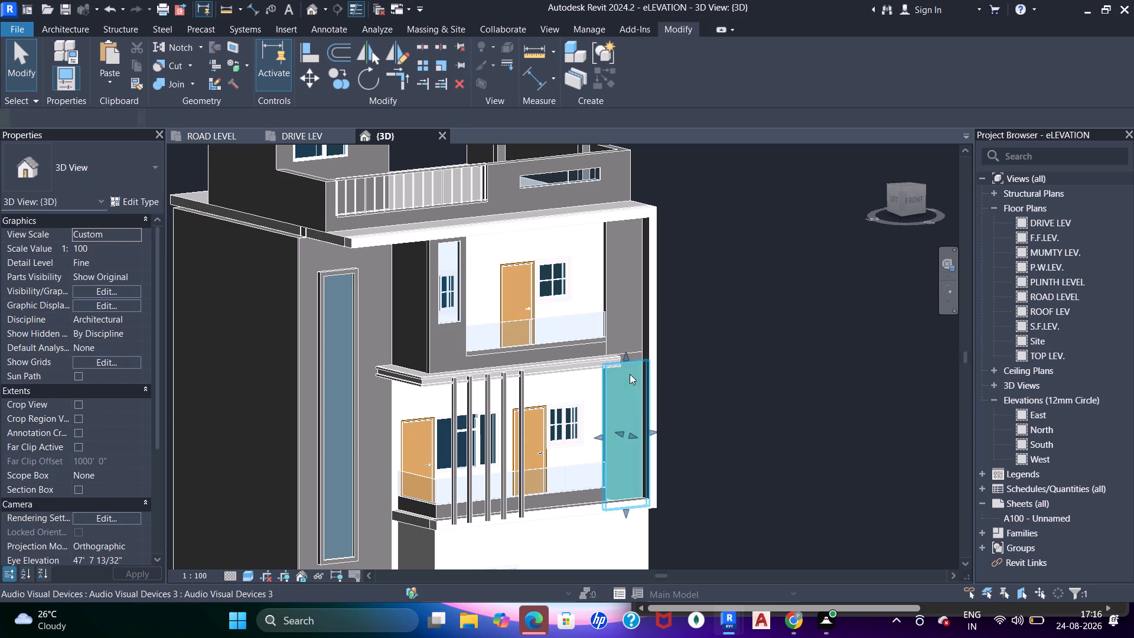
double_click(630, 380)
left_click(631, 382)
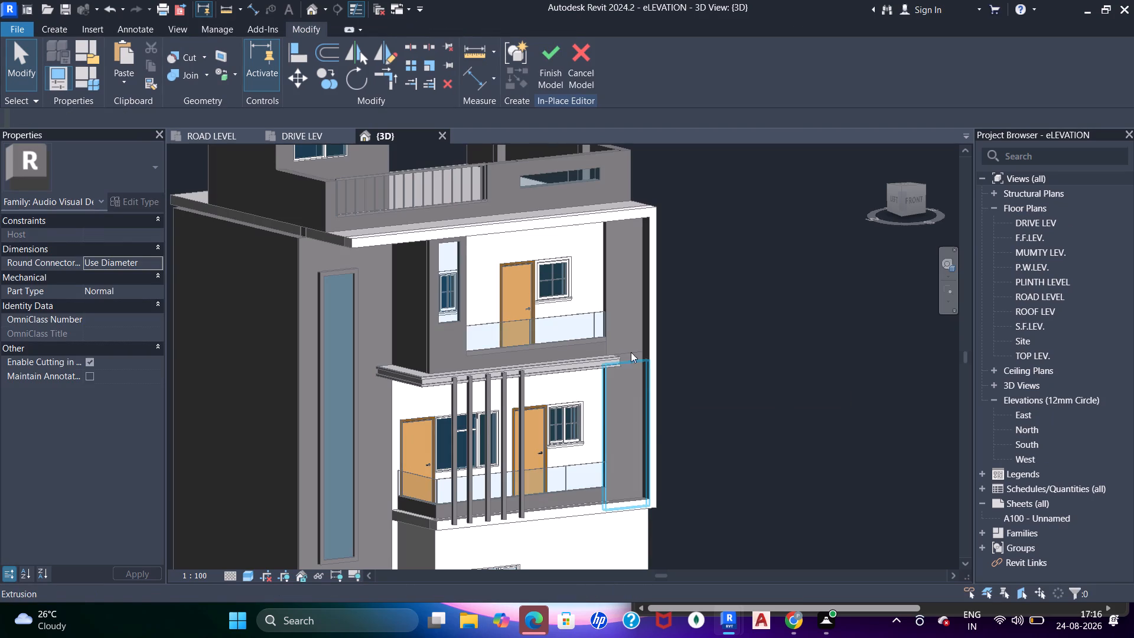
left_click(623, 331)
left_click(629, 341)
left_click(629, 376)
key("Escape")
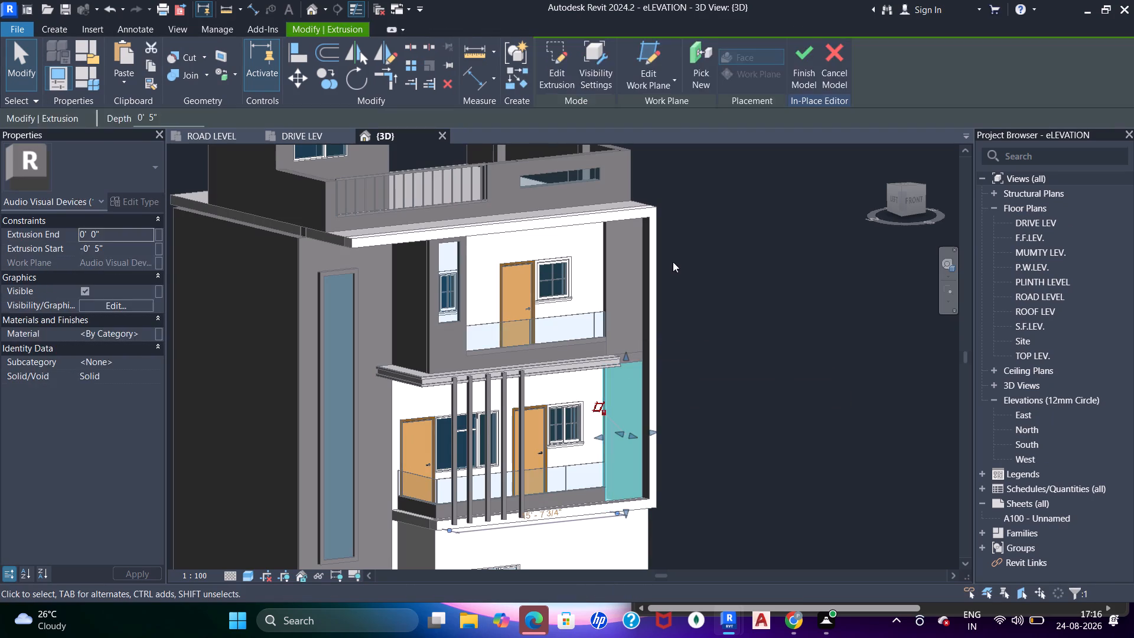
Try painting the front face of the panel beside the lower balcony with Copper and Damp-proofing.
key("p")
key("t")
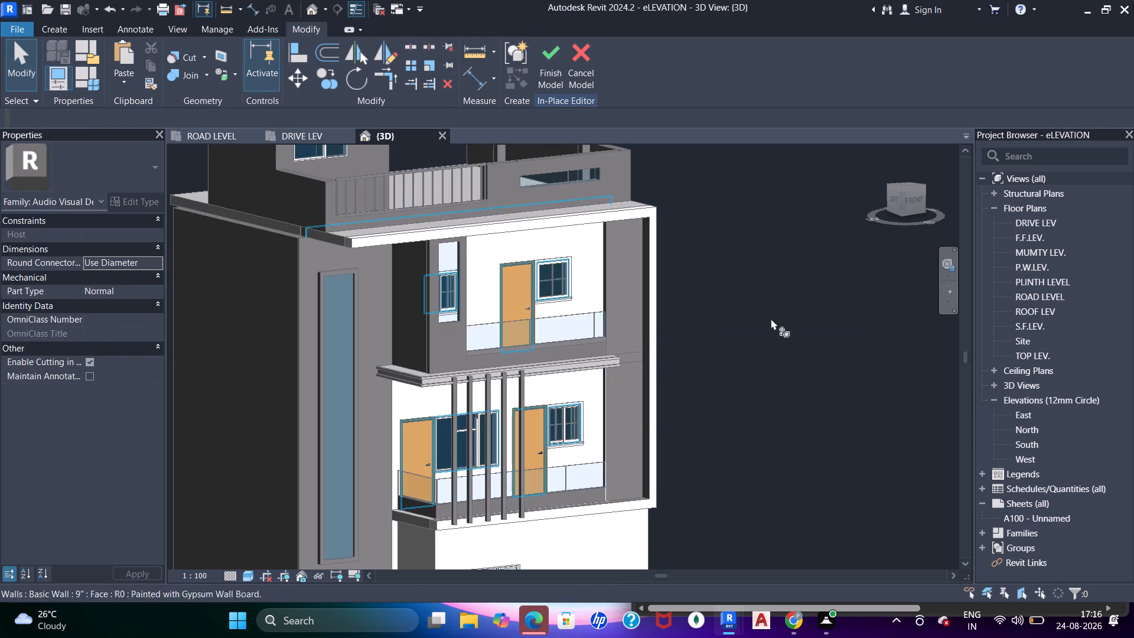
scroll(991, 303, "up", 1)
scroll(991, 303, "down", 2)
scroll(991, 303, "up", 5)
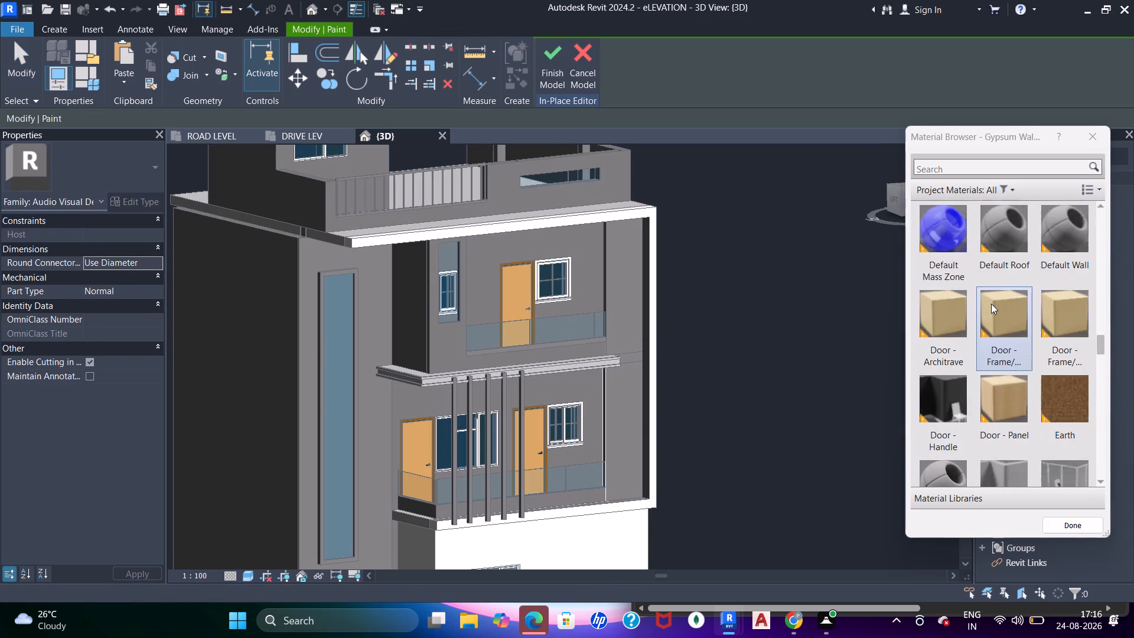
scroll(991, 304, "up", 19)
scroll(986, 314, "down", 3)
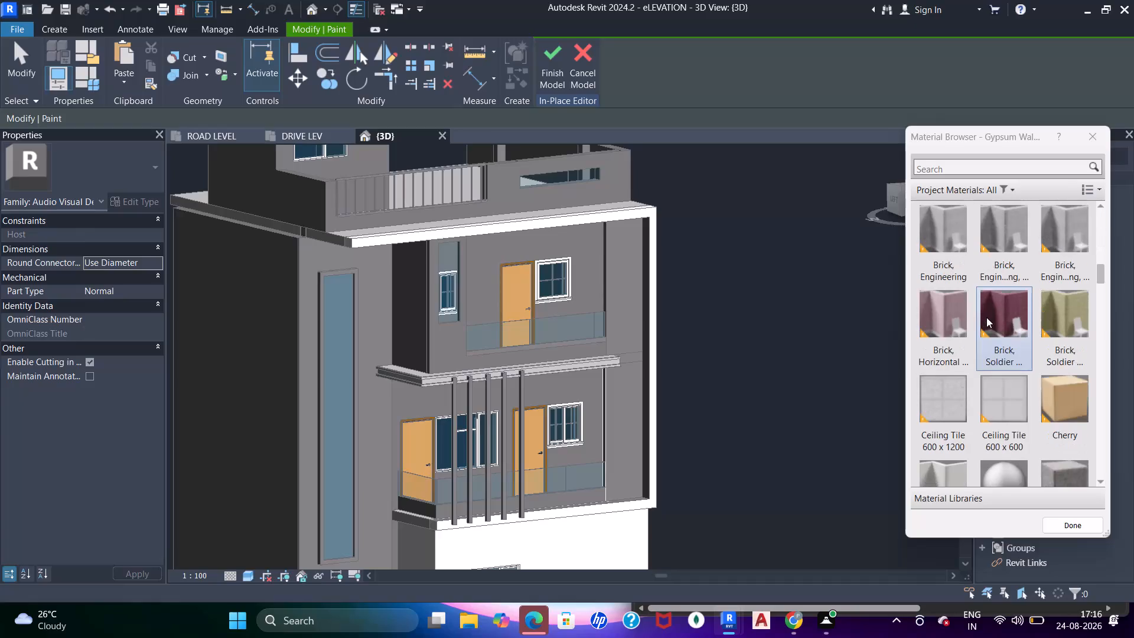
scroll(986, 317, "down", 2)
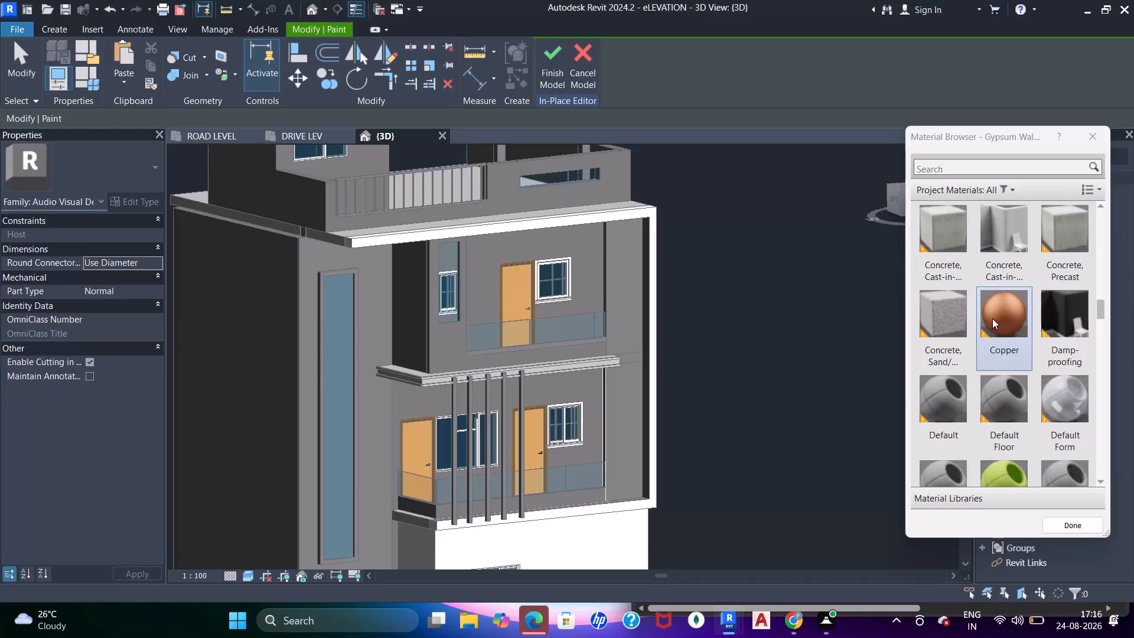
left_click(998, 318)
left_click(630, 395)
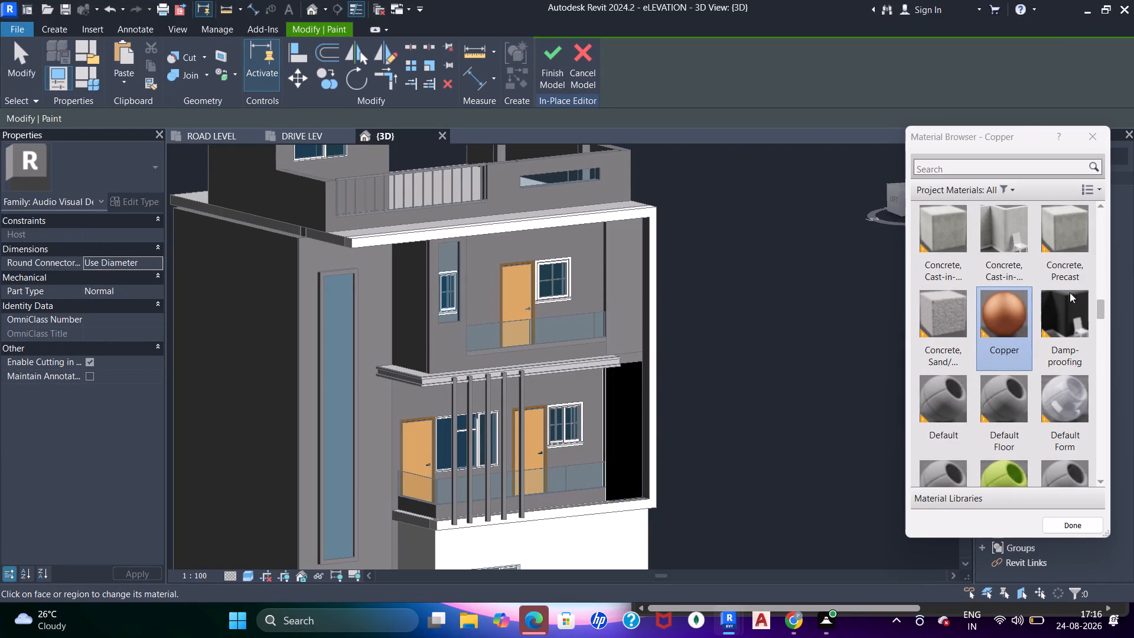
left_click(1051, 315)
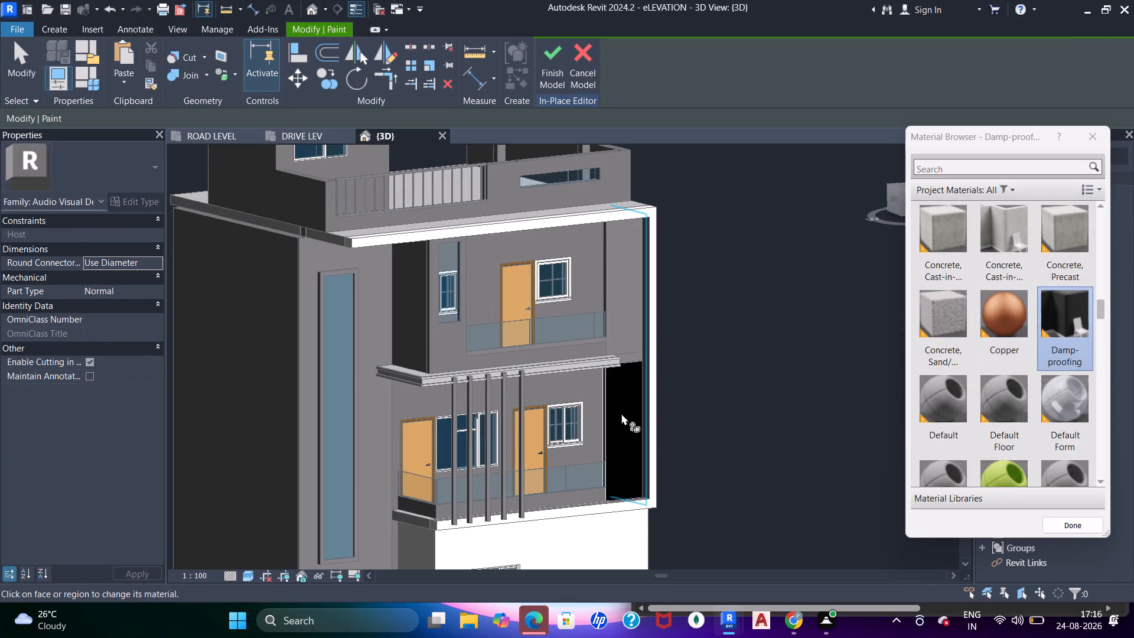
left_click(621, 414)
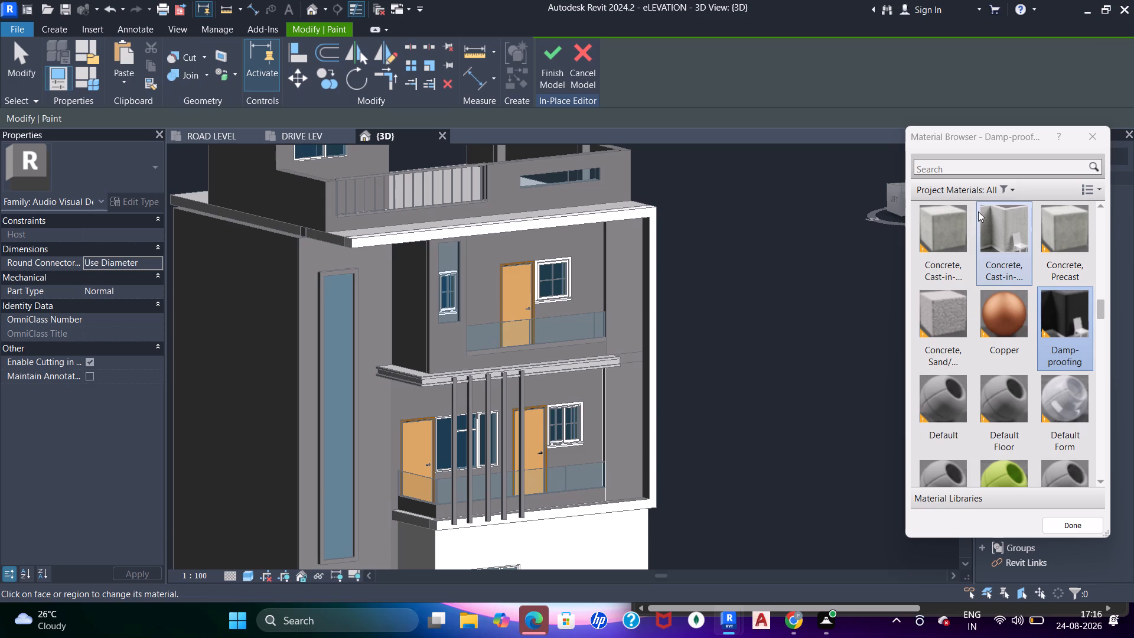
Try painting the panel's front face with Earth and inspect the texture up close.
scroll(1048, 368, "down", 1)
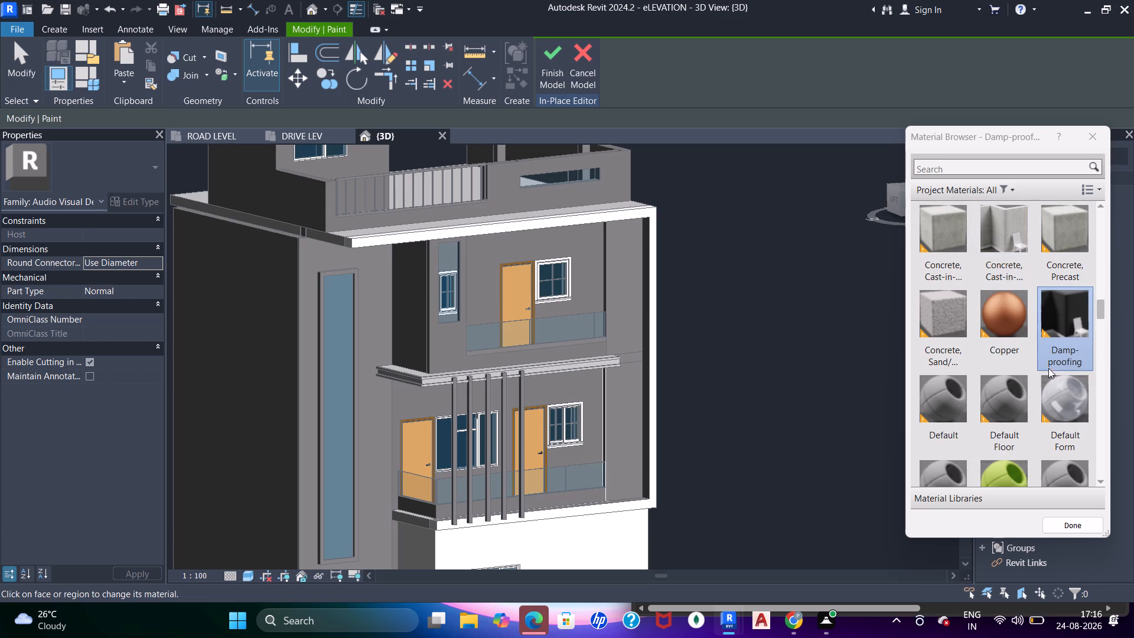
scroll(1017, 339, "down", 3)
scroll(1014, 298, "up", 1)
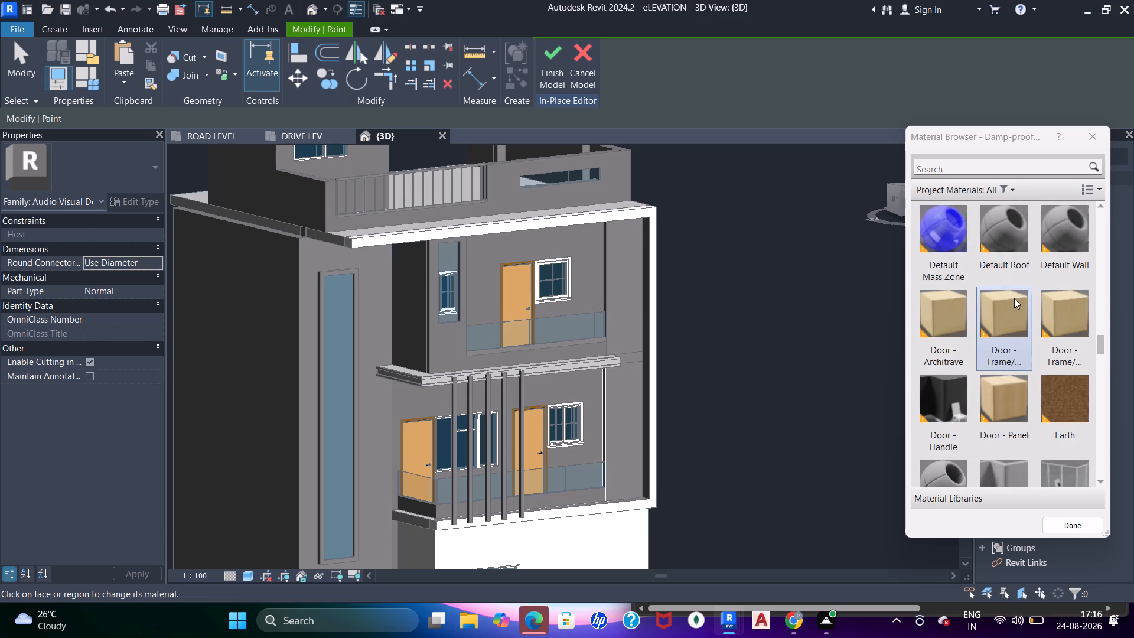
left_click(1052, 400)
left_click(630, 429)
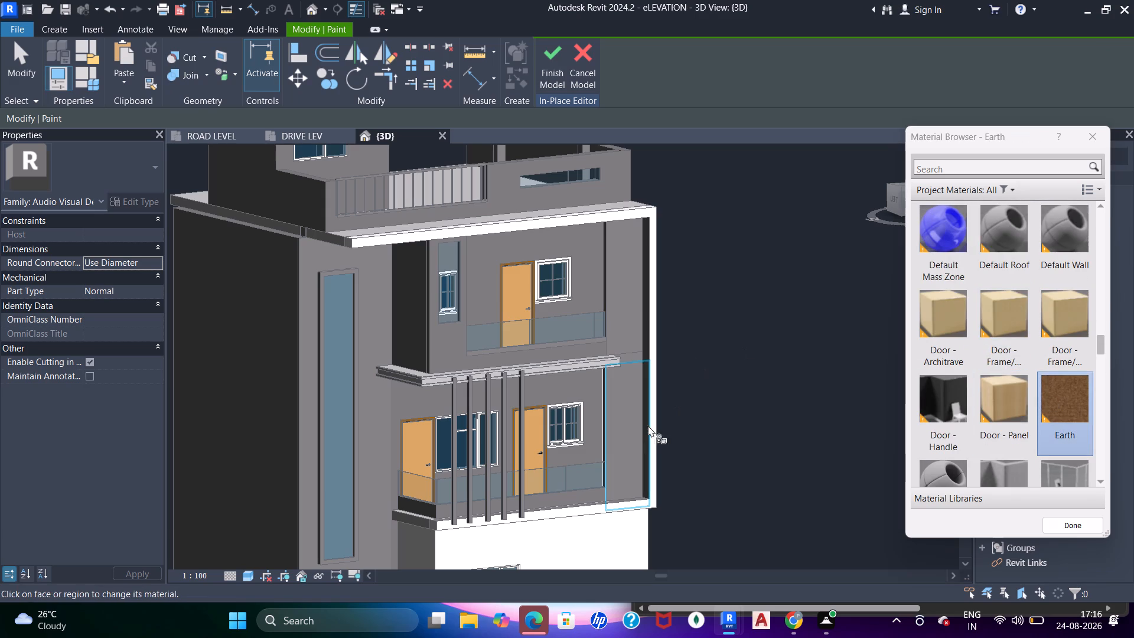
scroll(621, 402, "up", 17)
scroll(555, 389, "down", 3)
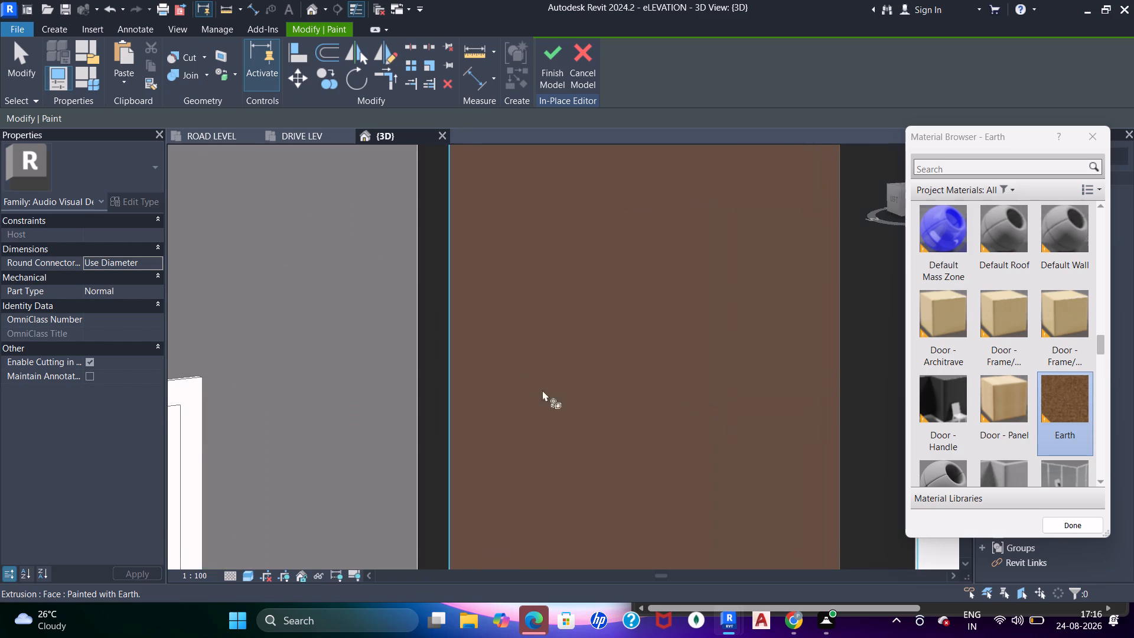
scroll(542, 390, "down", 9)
Compare the panel's Earth finish with the cladding colour in the reference elevation.
left_click(308, 133)
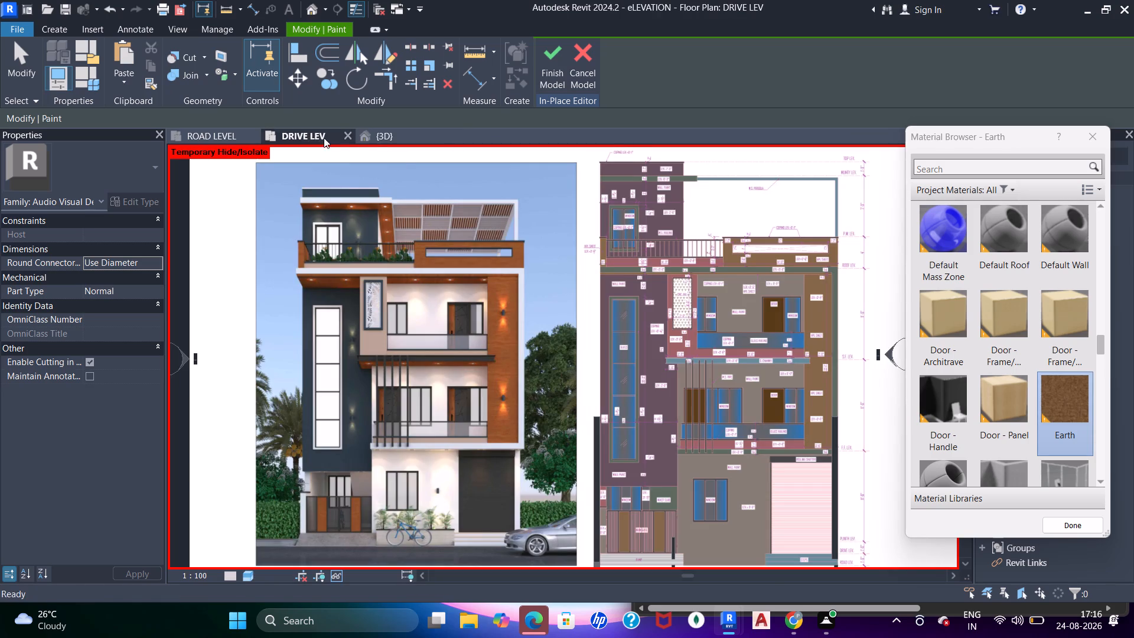
left_click(378, 141)
scroll(524, 313, "down", 2)
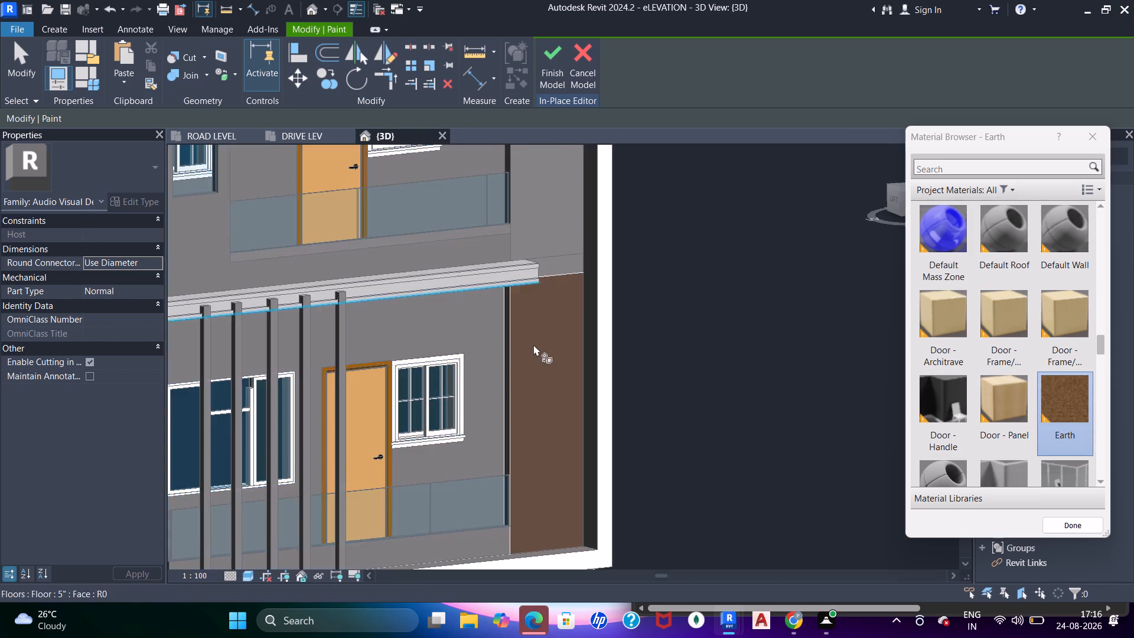
scroll(533, 344, "down", 2)
scroll(535, 380, "up", 3)
left_click(314, 134)
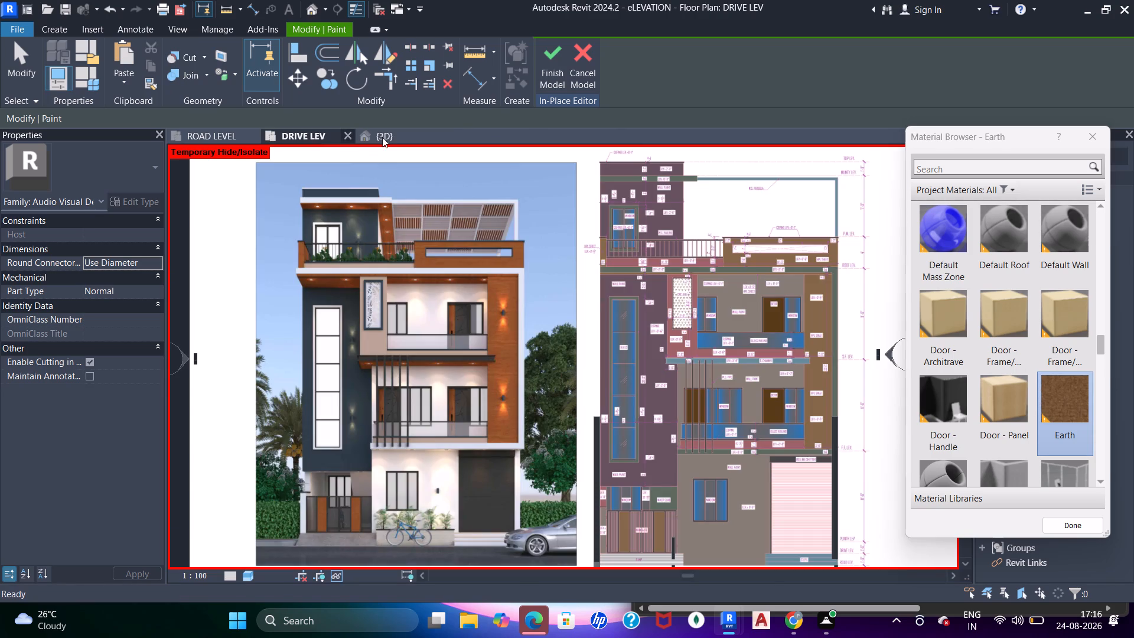
left_click(389, 138)
scroll(1014, 339, "down", 1)
scroll(1014, 339, "up", 1)
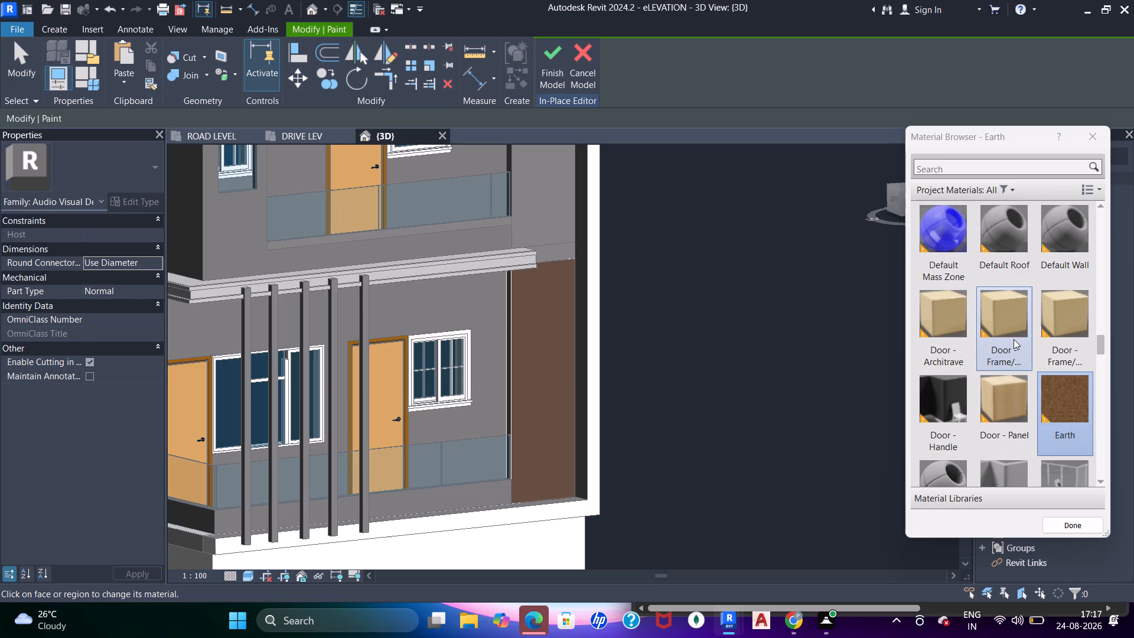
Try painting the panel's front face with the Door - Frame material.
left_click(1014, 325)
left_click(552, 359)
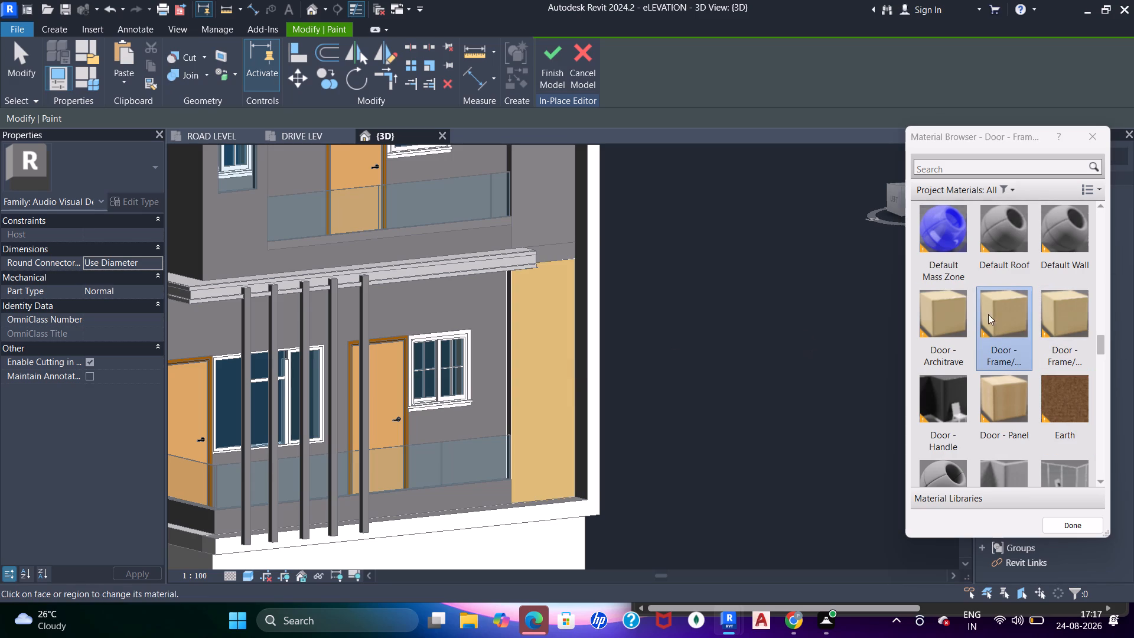
Paint the front face of the panel beside the lower balcony with the Render, Beige material.
scroll(991, 327, "down", 4)
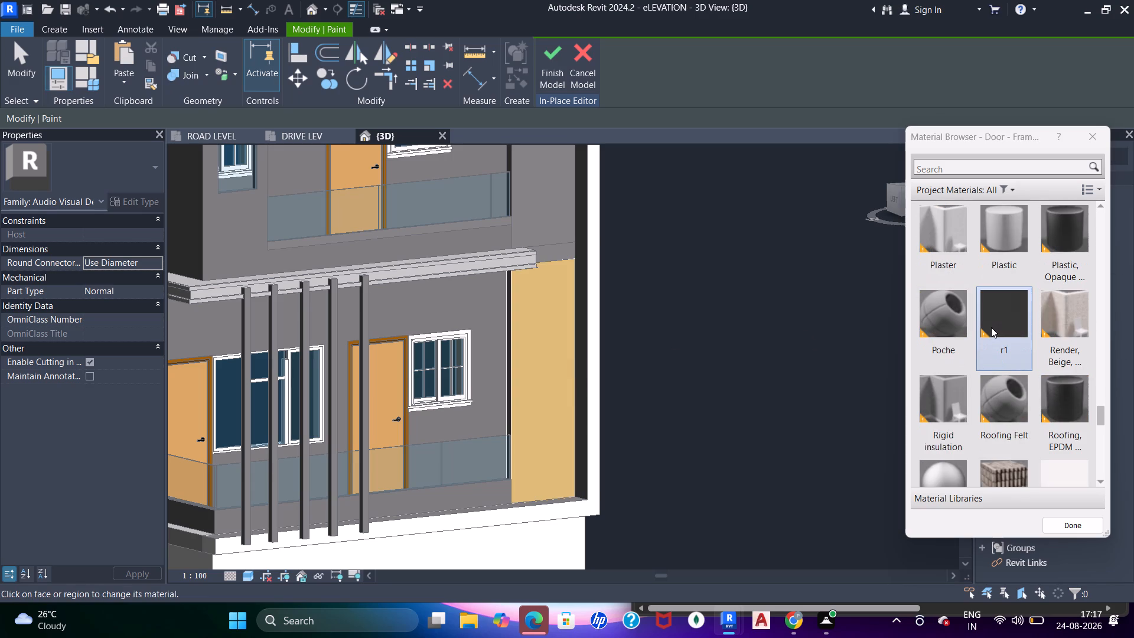
left_click(1076, 326)
left_click(563, 393)
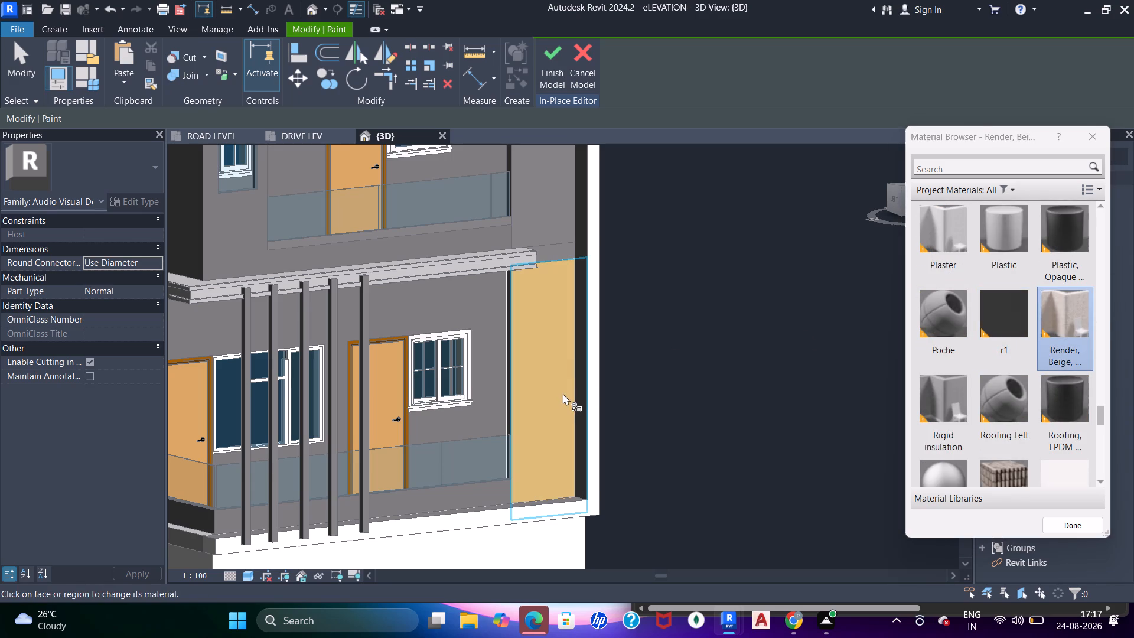
Repaint the front face of the panel beside the lower balcony with the Earth material.
scroll(1008, 367, "down", 1)
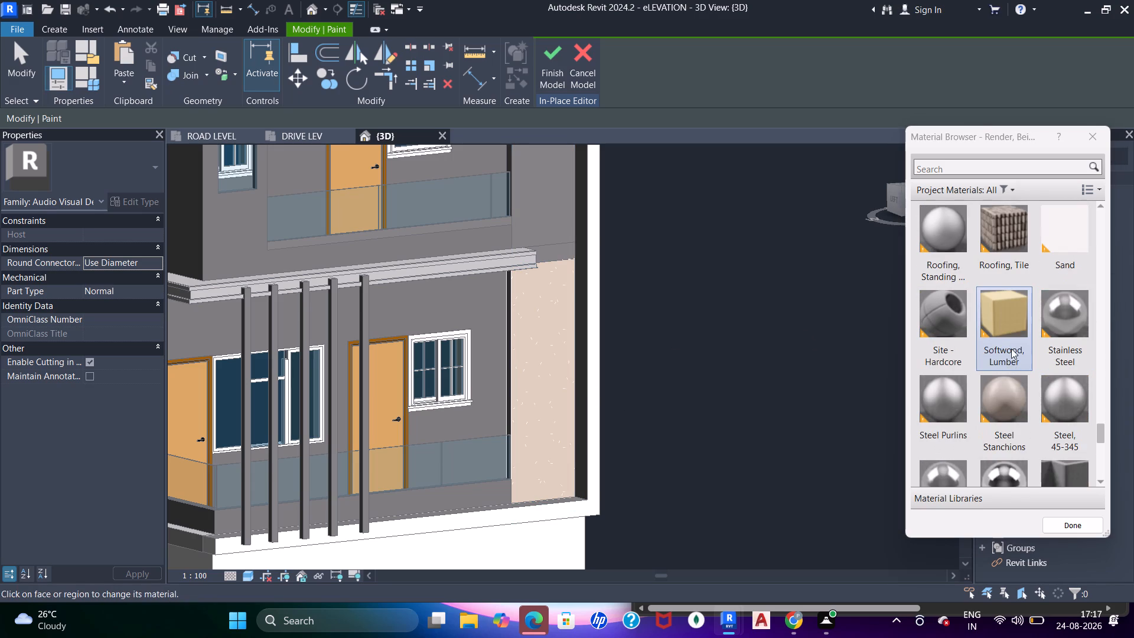
scroll(1011, 346, "down", 3)
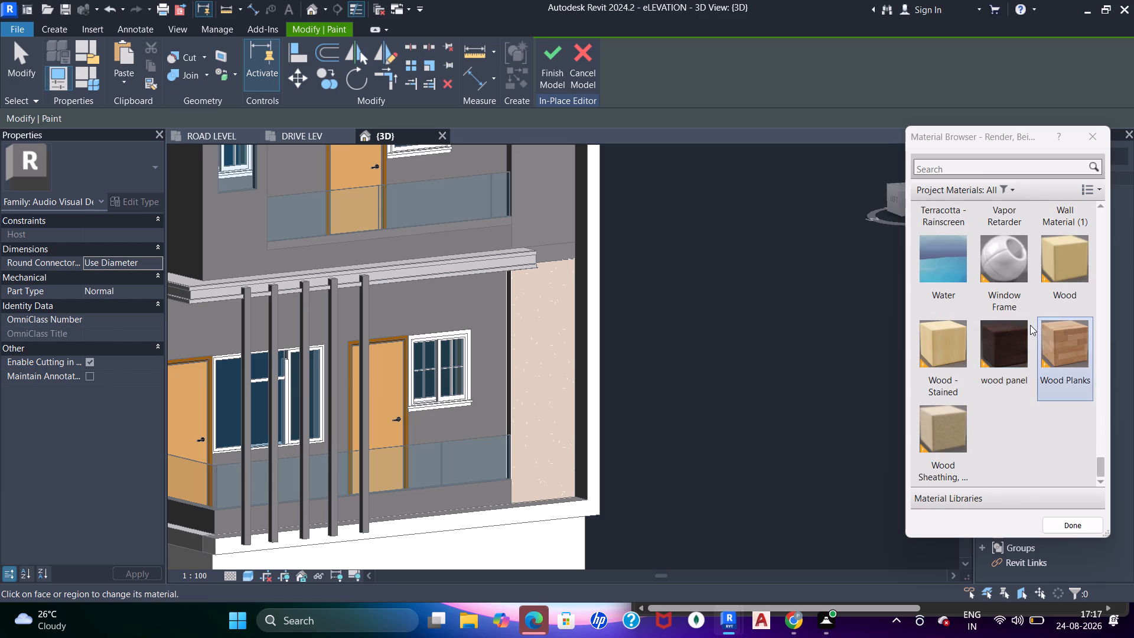
scroll(975, 298, "up", 4)
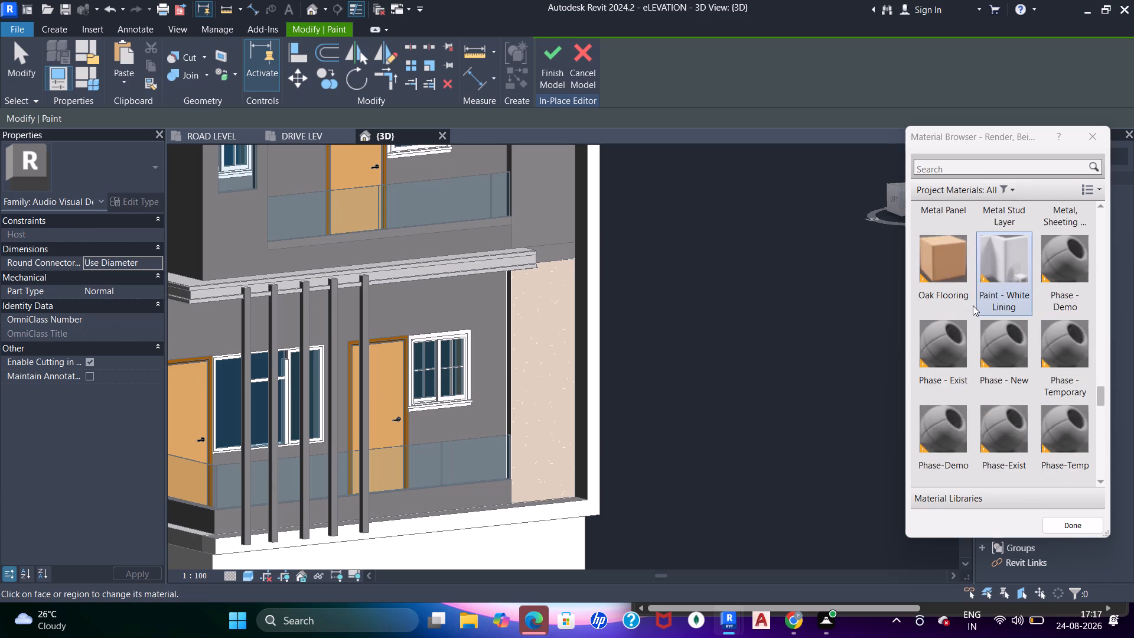
scroll(973, 305, "up", 2)
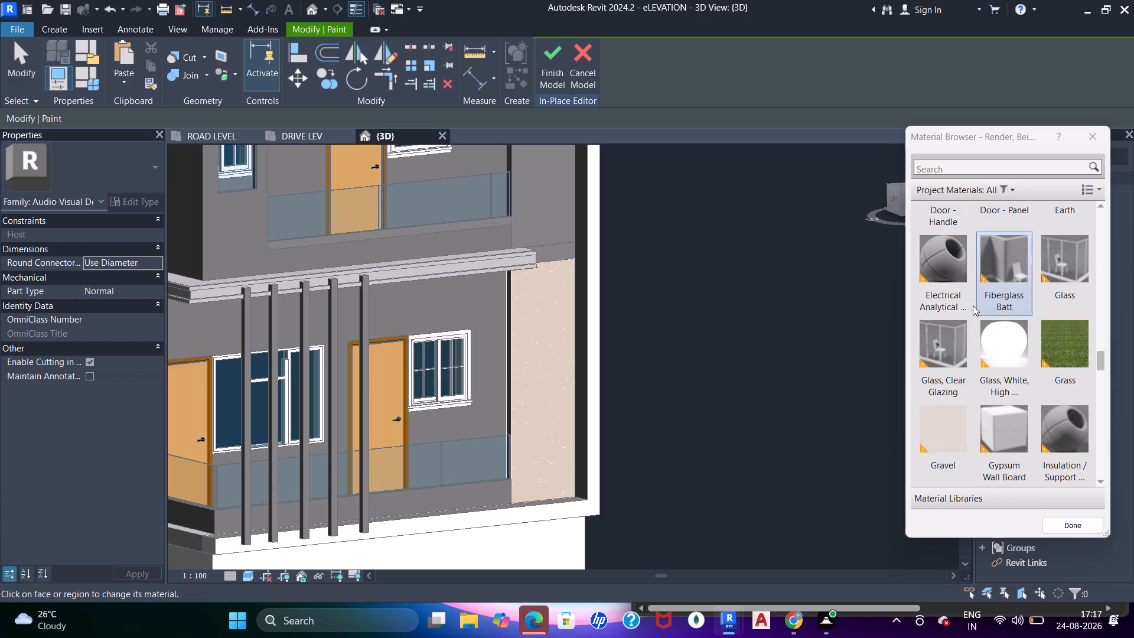
scroll(975, 306, "up", 2)
scroll(982, 308, "down", 1)
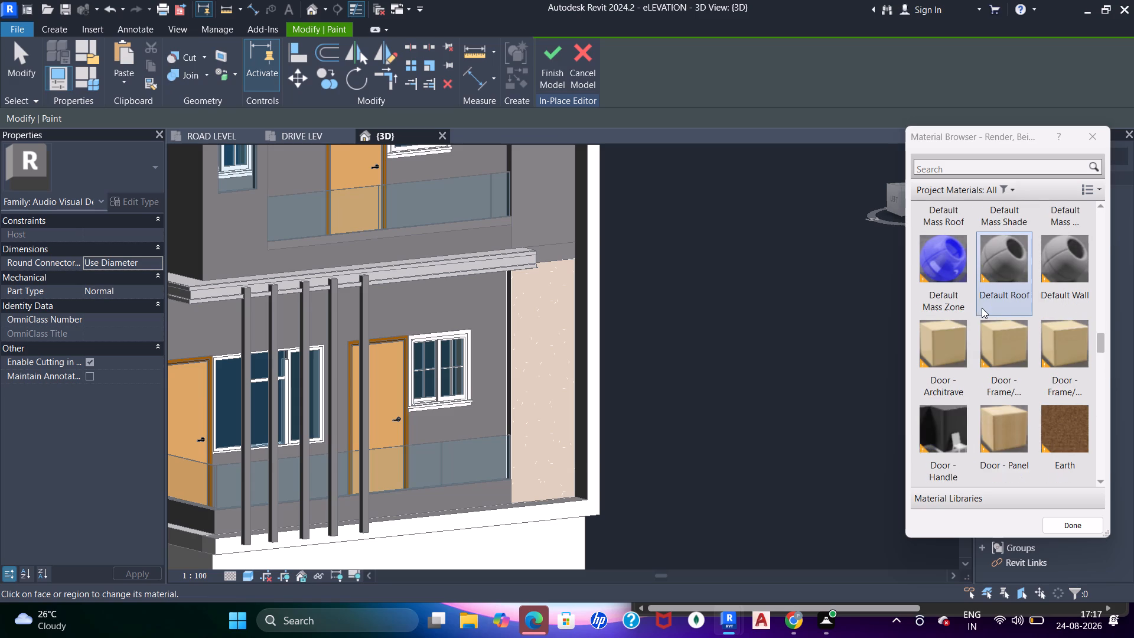
scroll(997, 315, "up", 1)
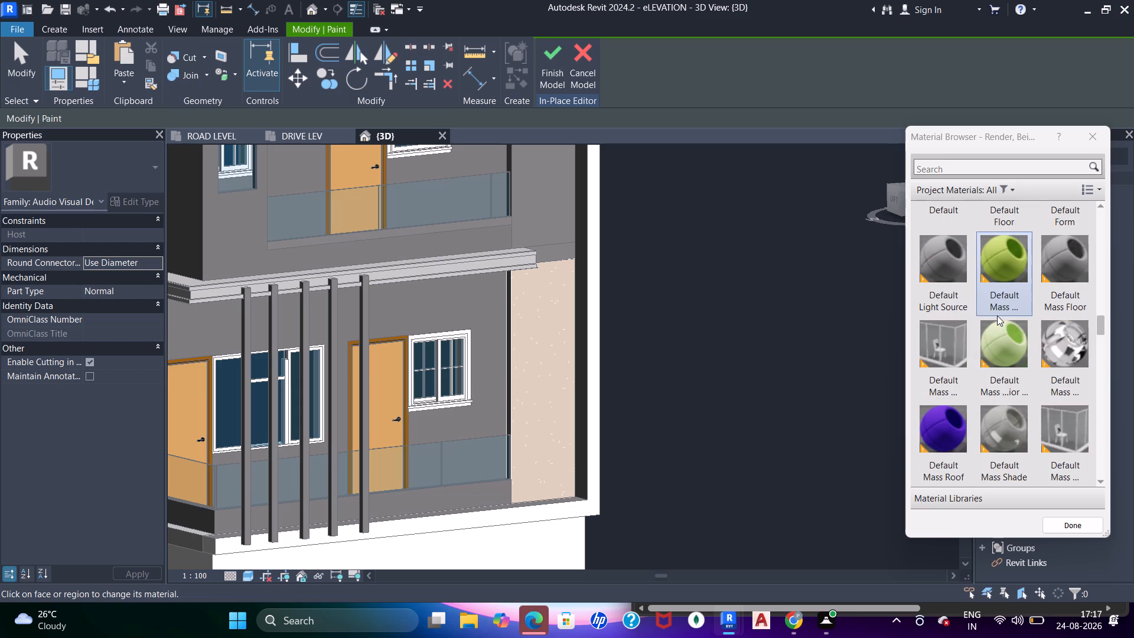
scroll(997, 315, "up", 1)
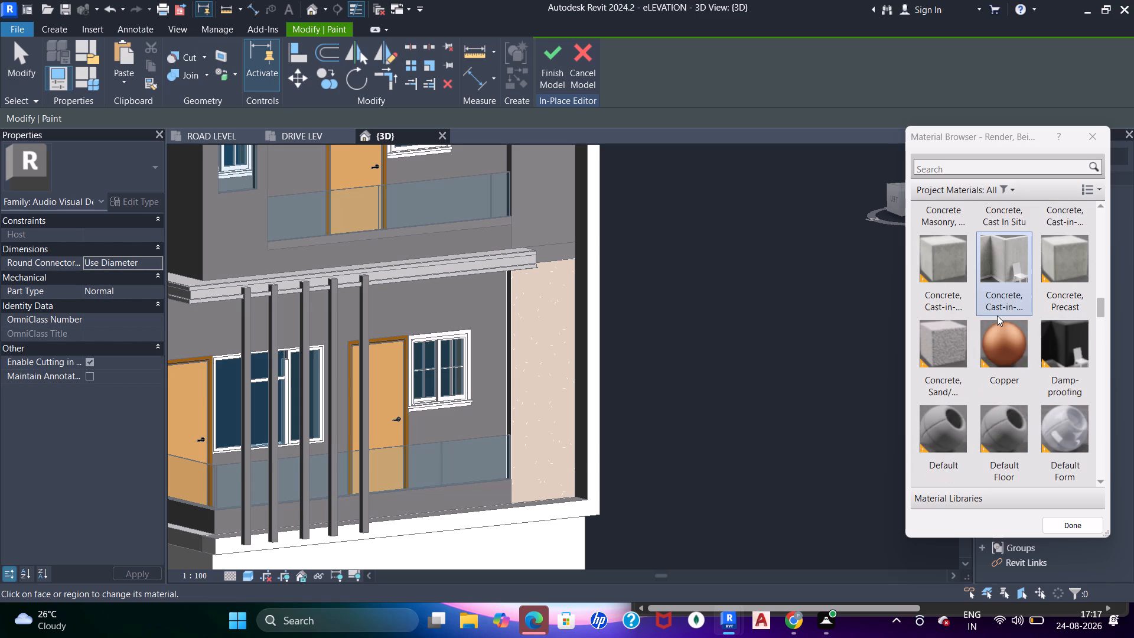
scroll(1005, 326, "up", 2)
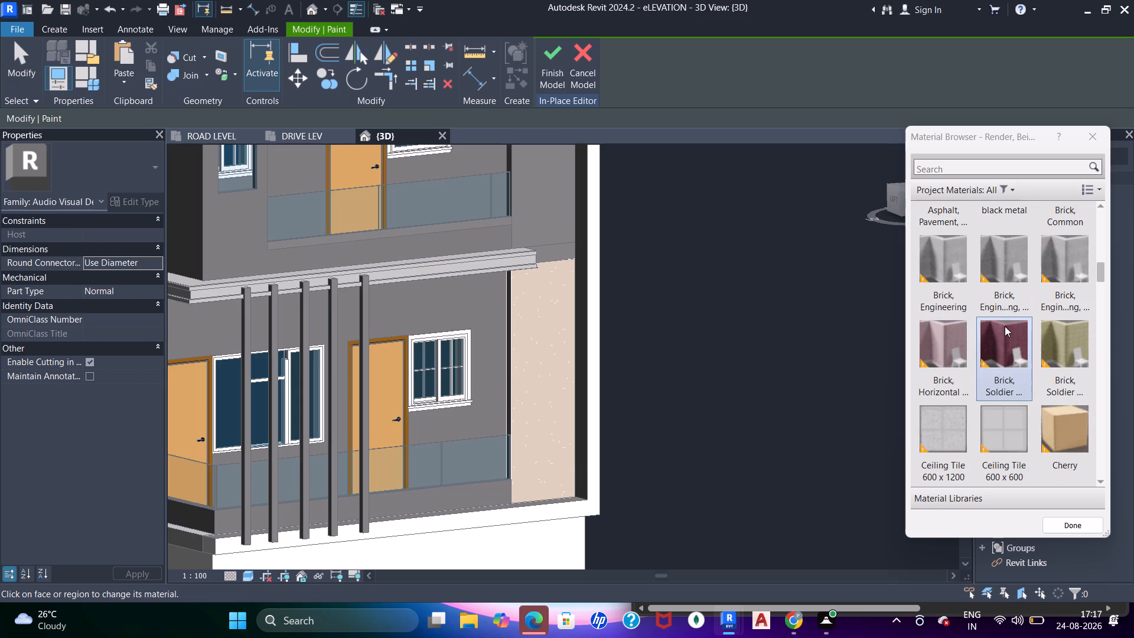
scroll(1012, 348, "up", 1)
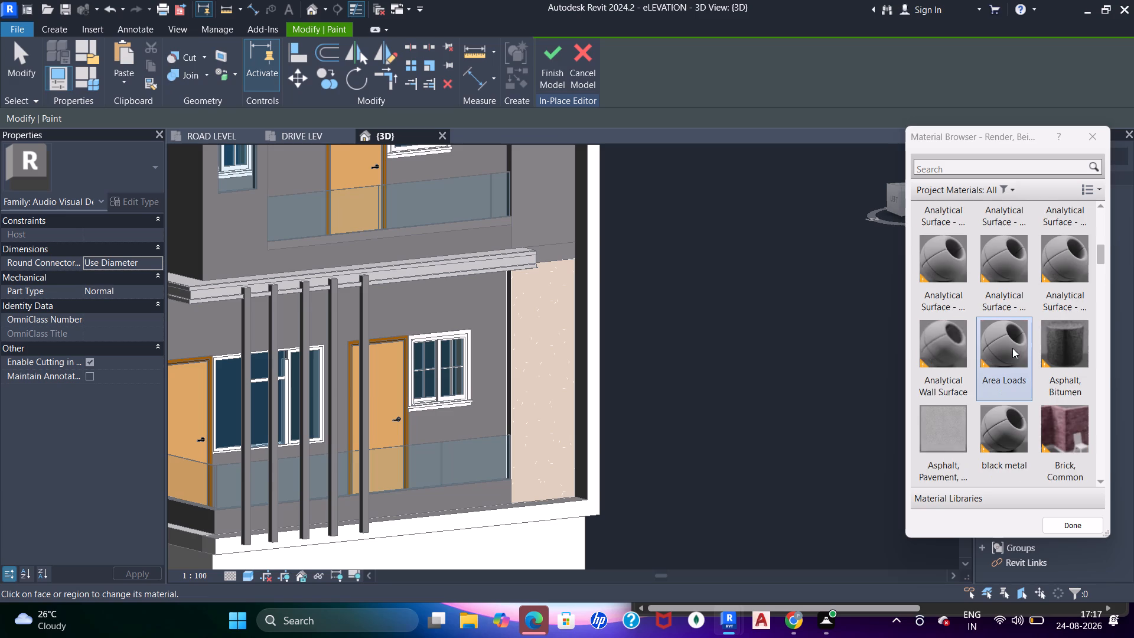
scroll(1012, 348, "up", 3)
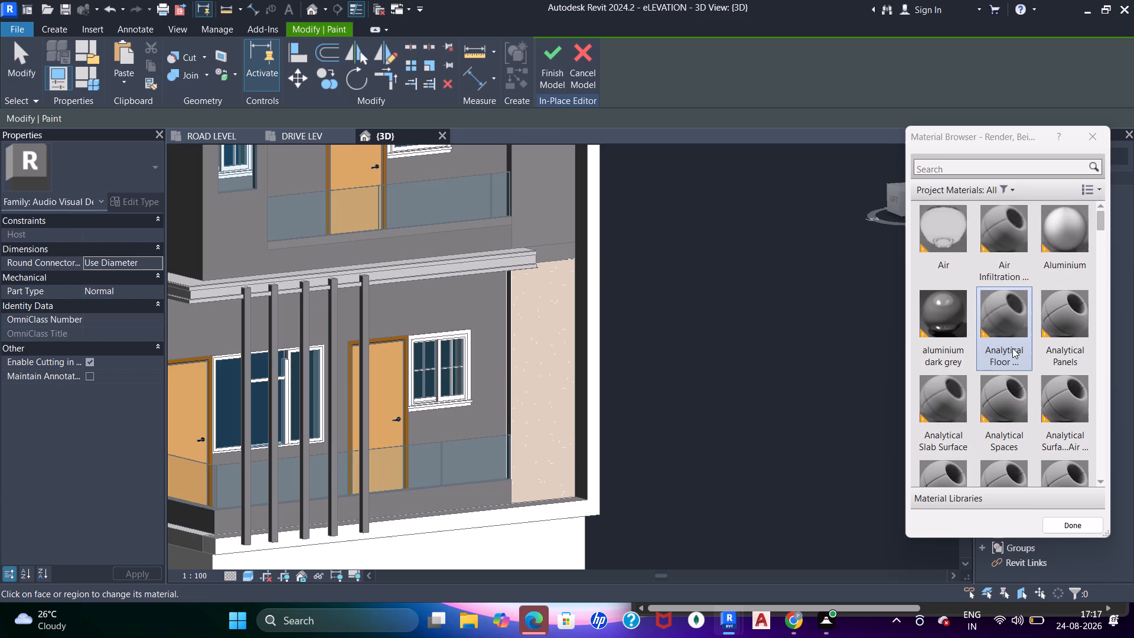
scroll(1012, 348, "up", 1)
scroll(1012, 348, "down", 3)
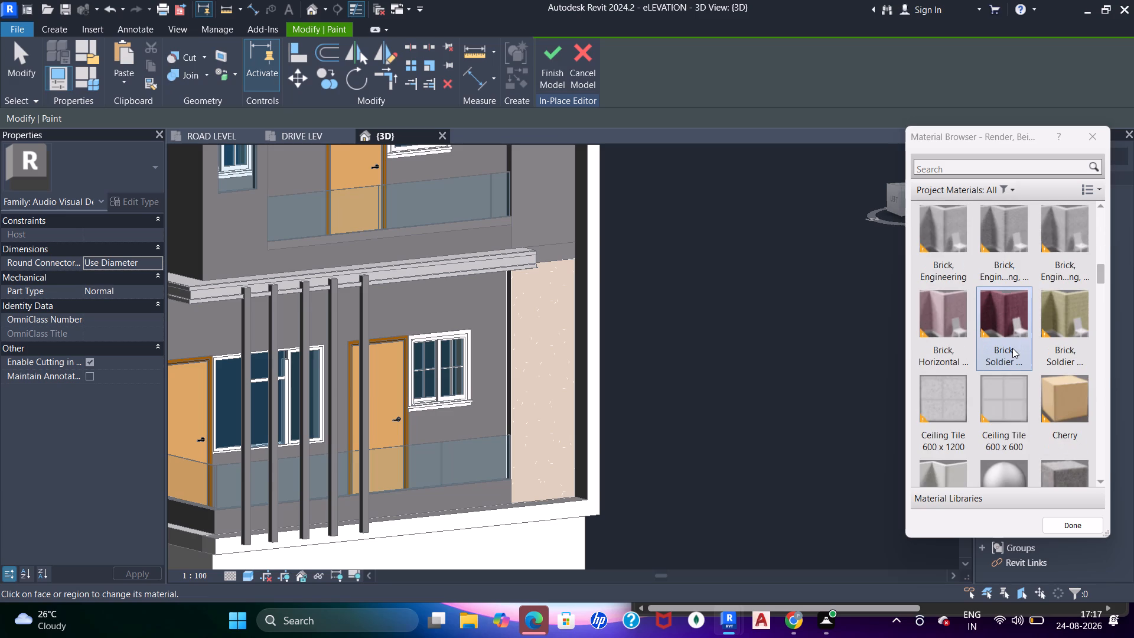
scroll(1012, 348, "down", 1)
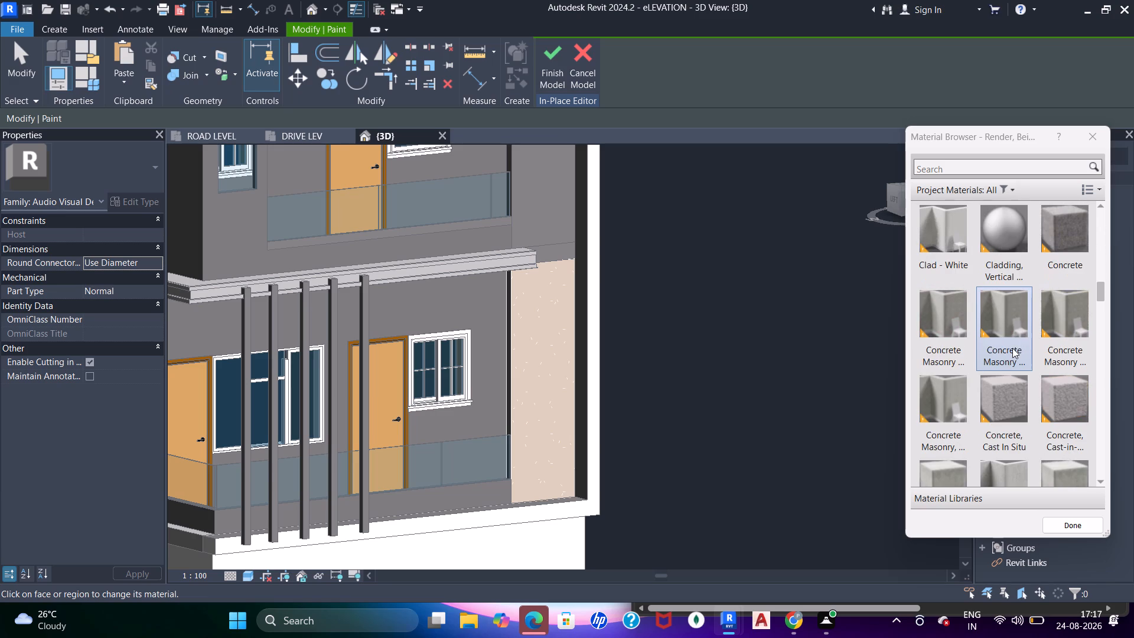
scroll(1012, 348, "down", 2)
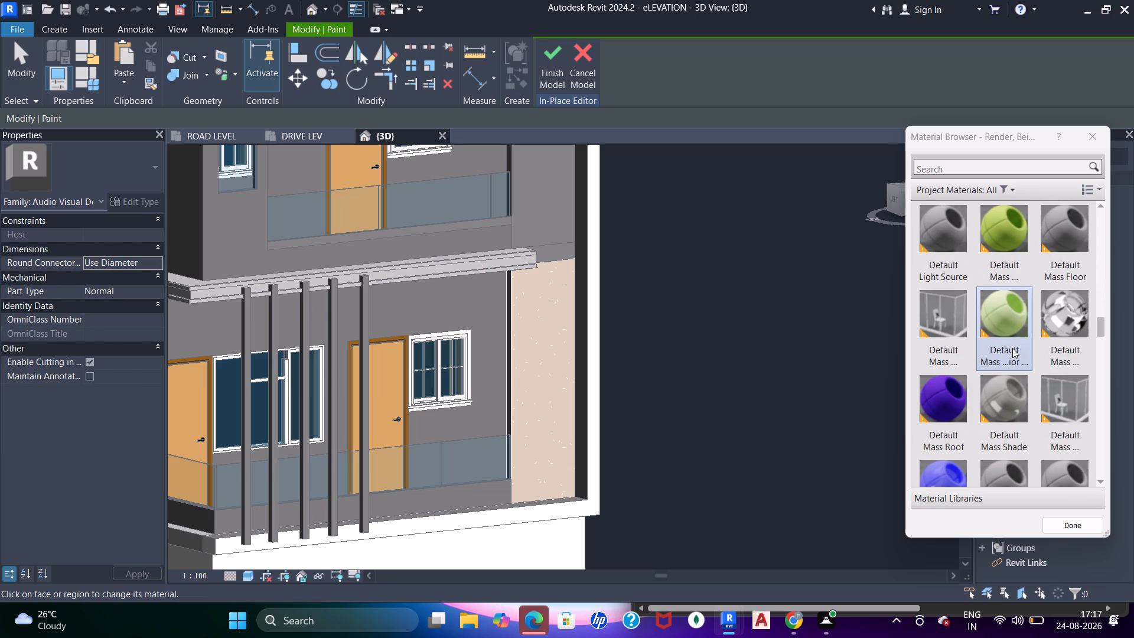
scroll(1012, 348, "down", 1)
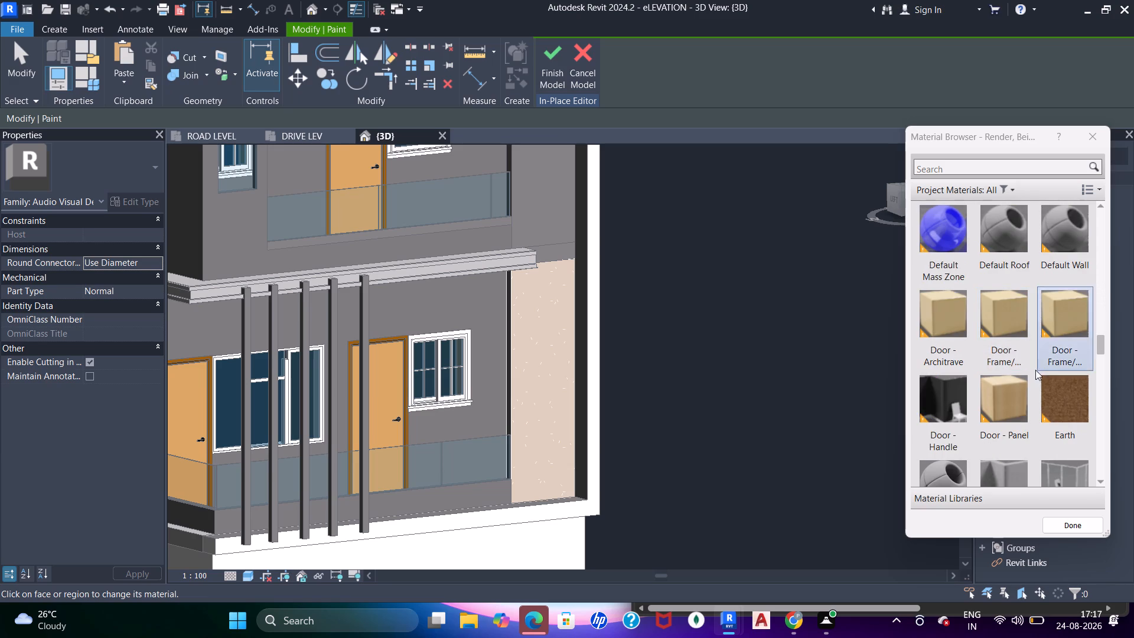
left_click(1050, 389)
left_click(538, 334)
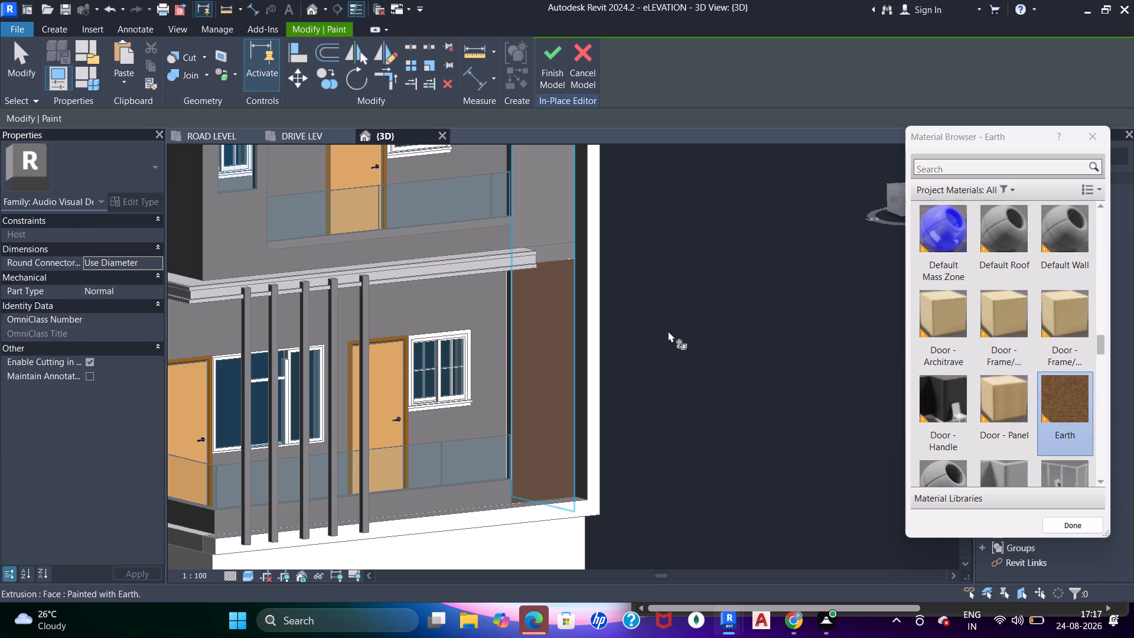
middle_click_drag(689, 403, 713, 415, "shift")
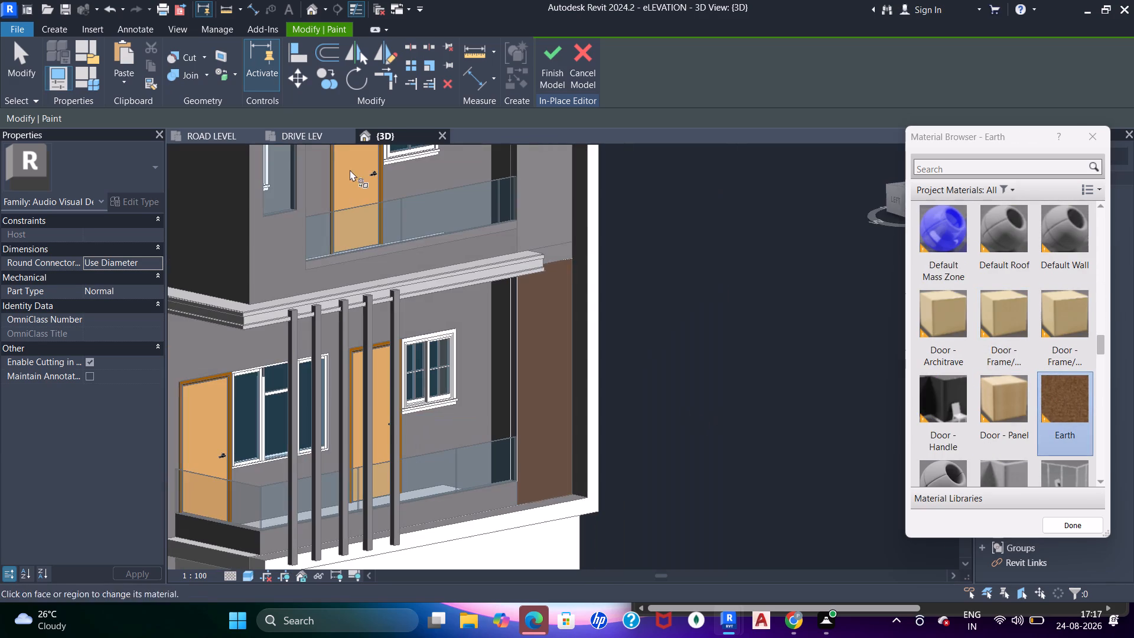
Following the reference elevation, paint all front faces of the terrace parapet around the slot opening, including its end strip, with Earth.
left_click(298, 136)
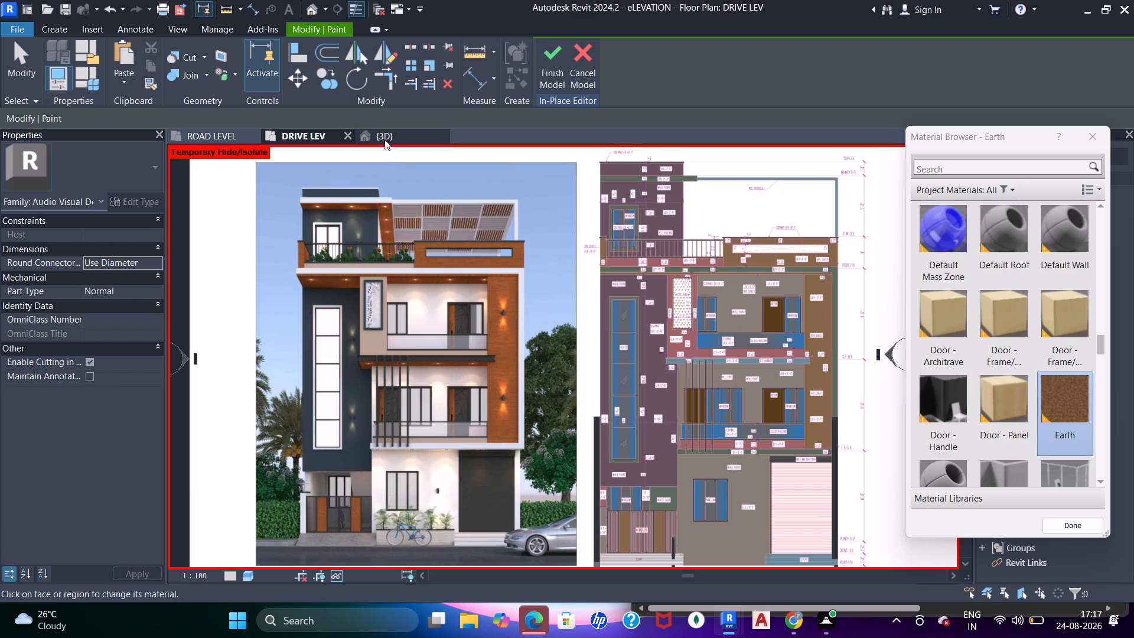
left_click_drag(384, 138, 393, 139)
middle_click_drag(506, 216, 712, 496)
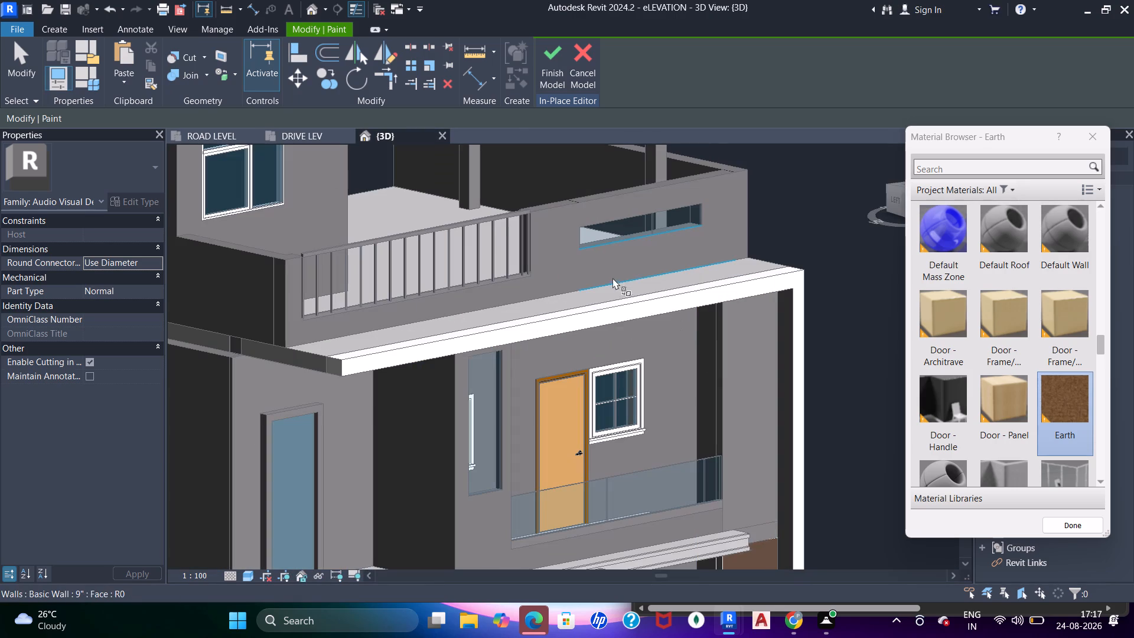
left_click(615, 263)
left_click(566, 251)
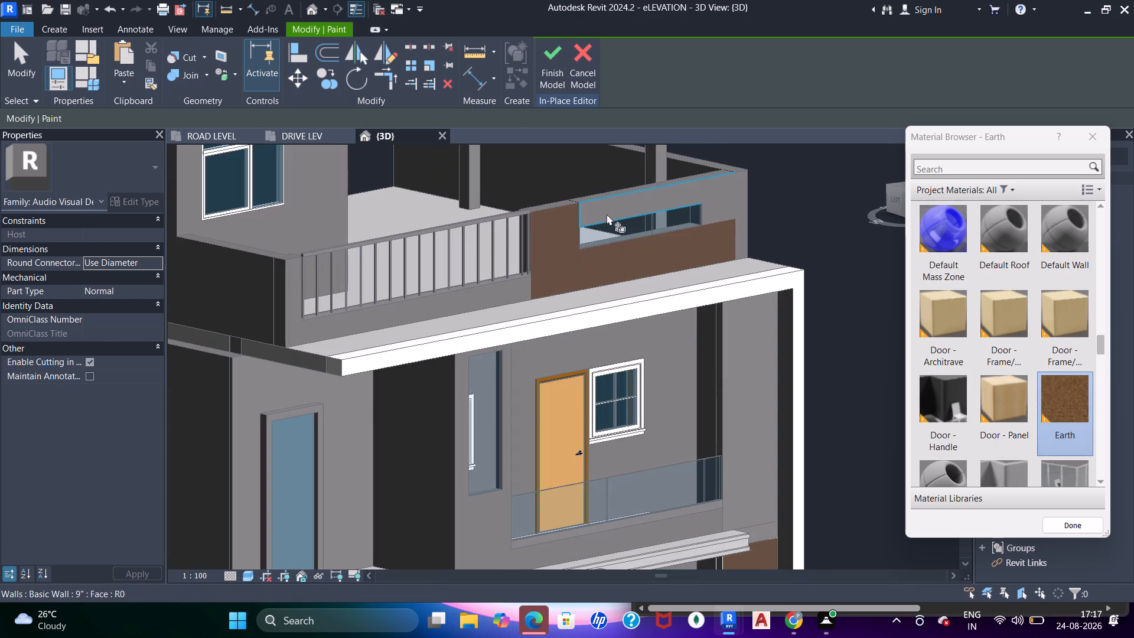
left_click(608, 211)
left_click(724, 211)
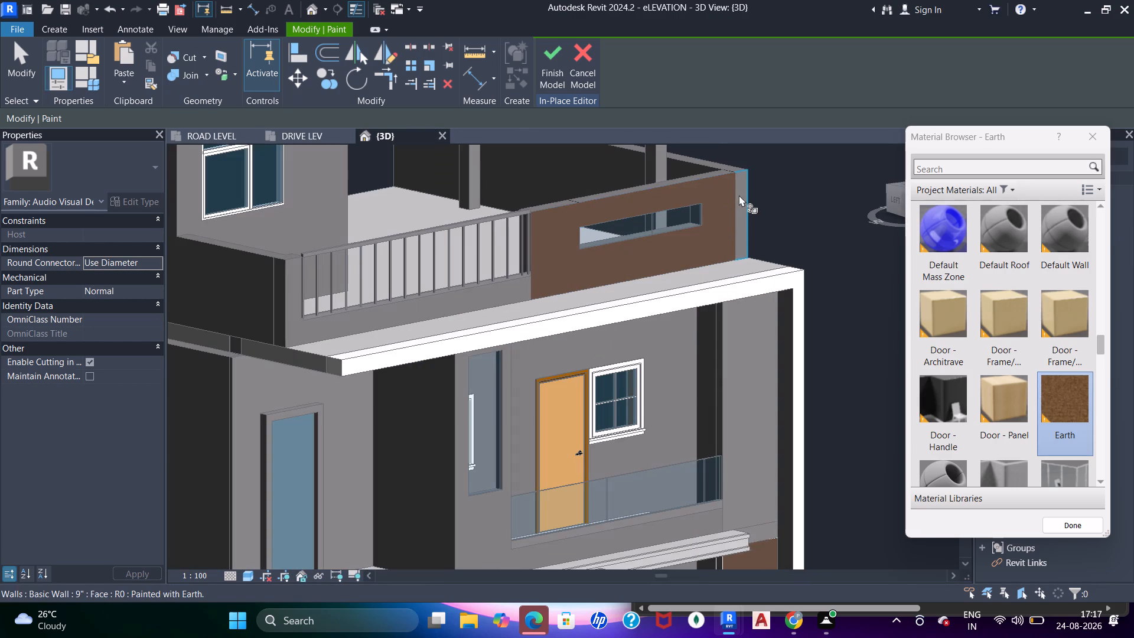
left_click(739, 196)
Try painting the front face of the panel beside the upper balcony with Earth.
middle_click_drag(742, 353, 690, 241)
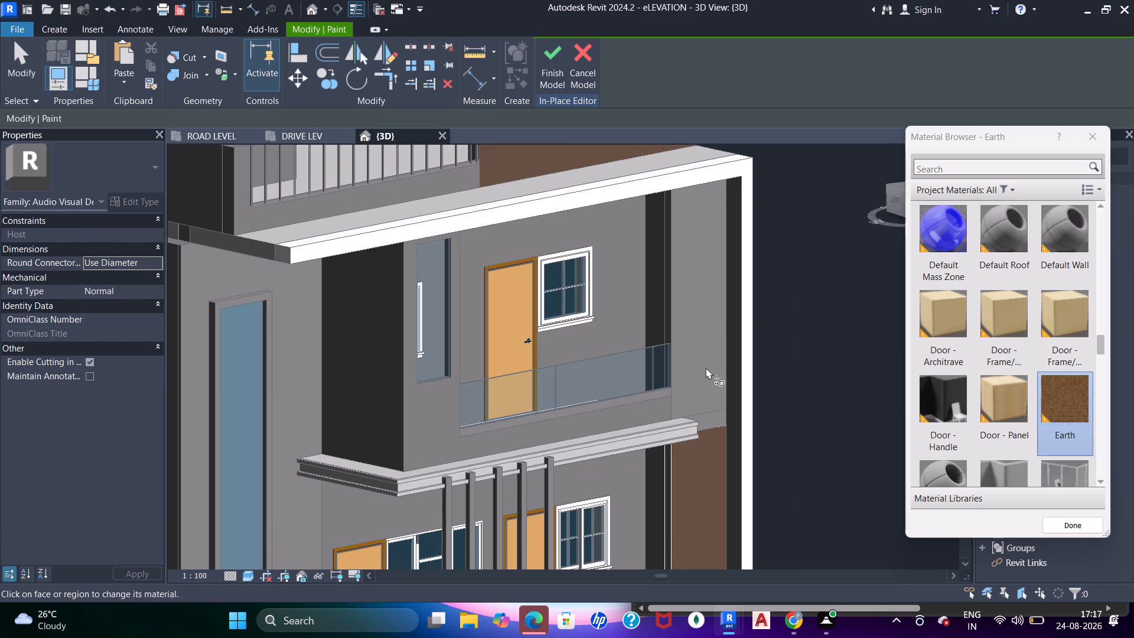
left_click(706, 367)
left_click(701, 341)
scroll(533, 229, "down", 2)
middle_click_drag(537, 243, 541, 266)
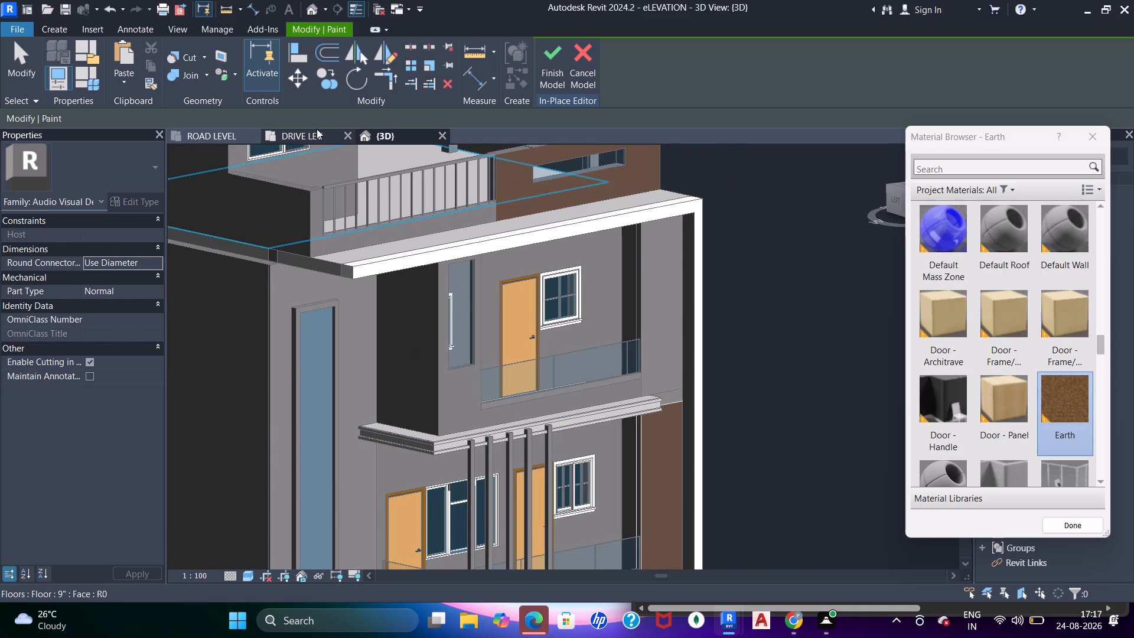
Following the reference elevation, paint the front, outer side and top faces of the solid terrace parapet beyond the railing with Earth.
left_click(315, 131)
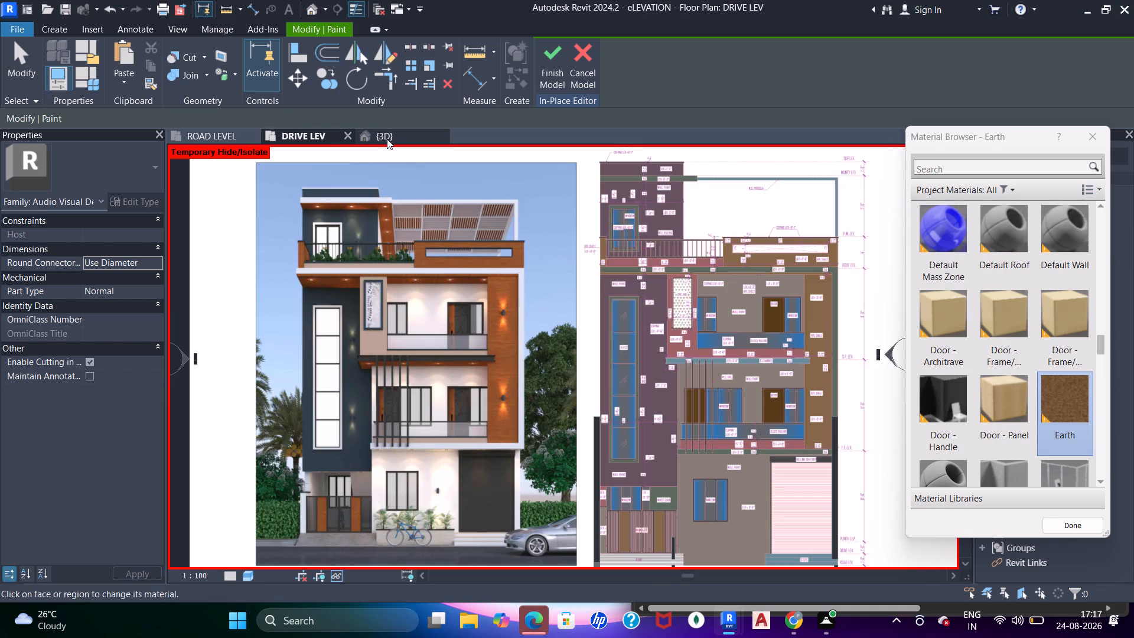
left_click(387, 139)
left_click(308, 210)
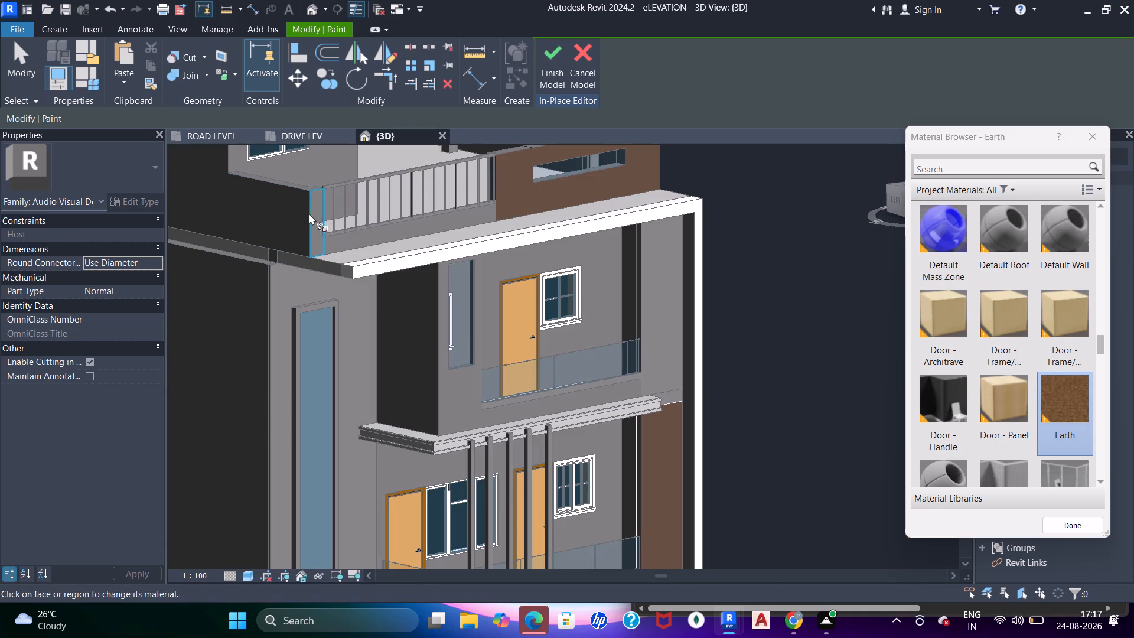
left_click(296, 217)
scroll(306, 195, "up", 4)
middle_click_drag(305, 197, 323, 303, "shift")
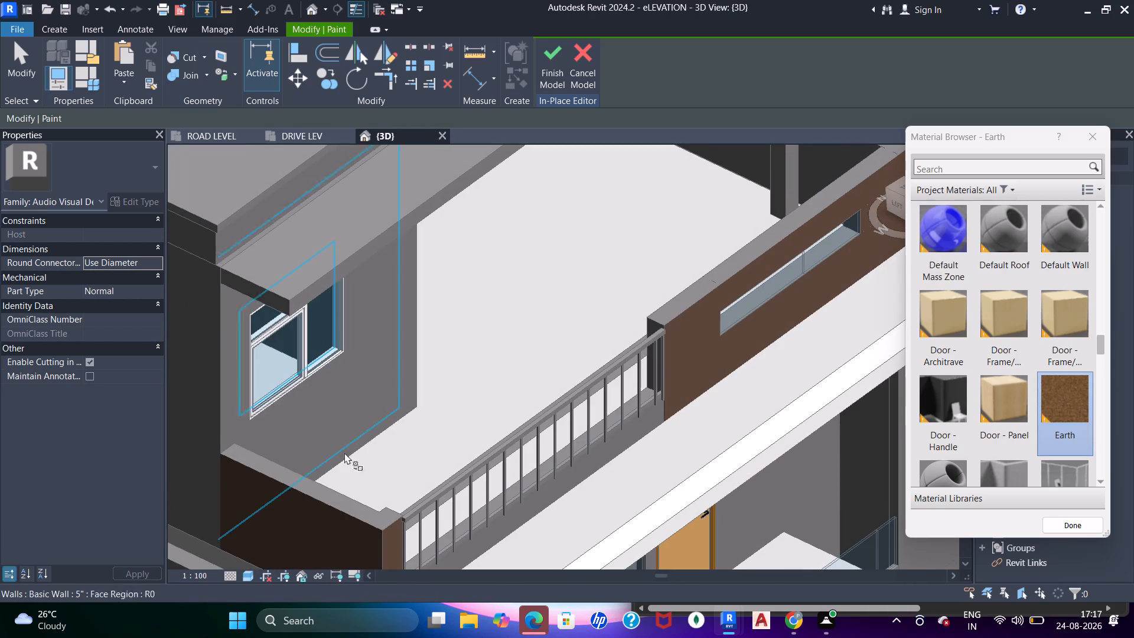
scroll(340, 501, "up", 7)
left_click(344, 511)
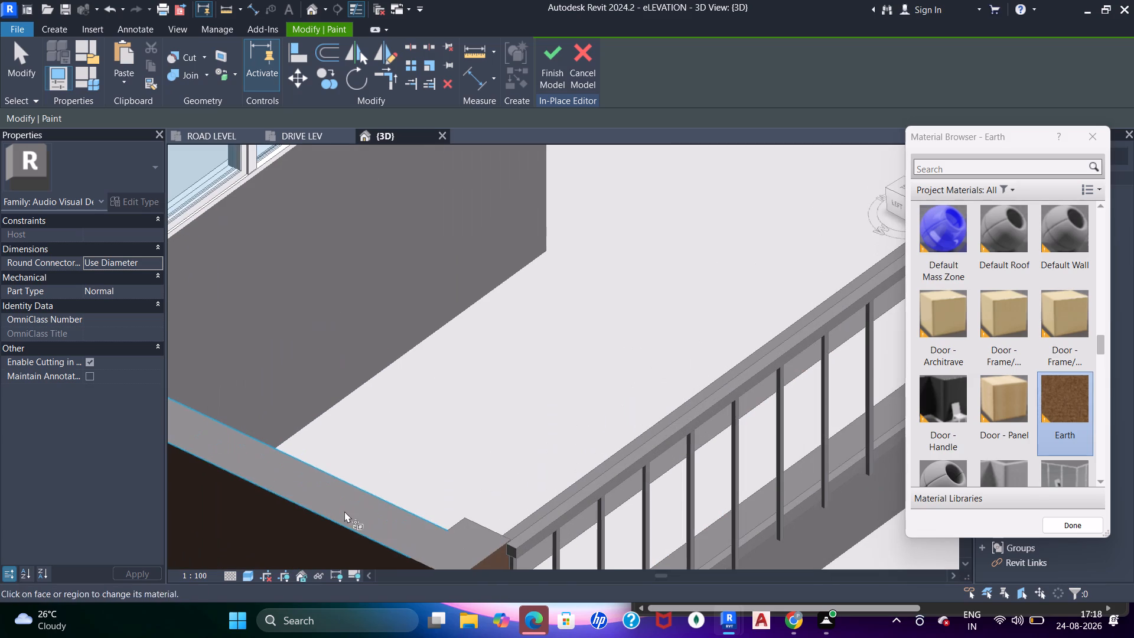
left_click(464, 552)
scroll(453, 428, "down", 6)
middle_click_drag(471, 476, 396, 206)
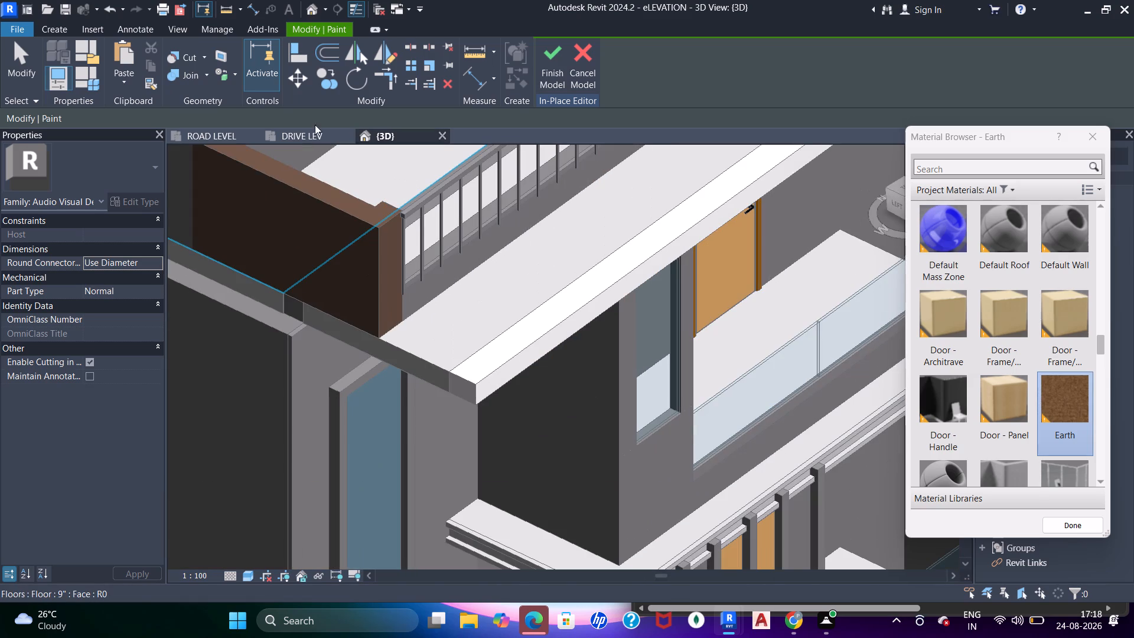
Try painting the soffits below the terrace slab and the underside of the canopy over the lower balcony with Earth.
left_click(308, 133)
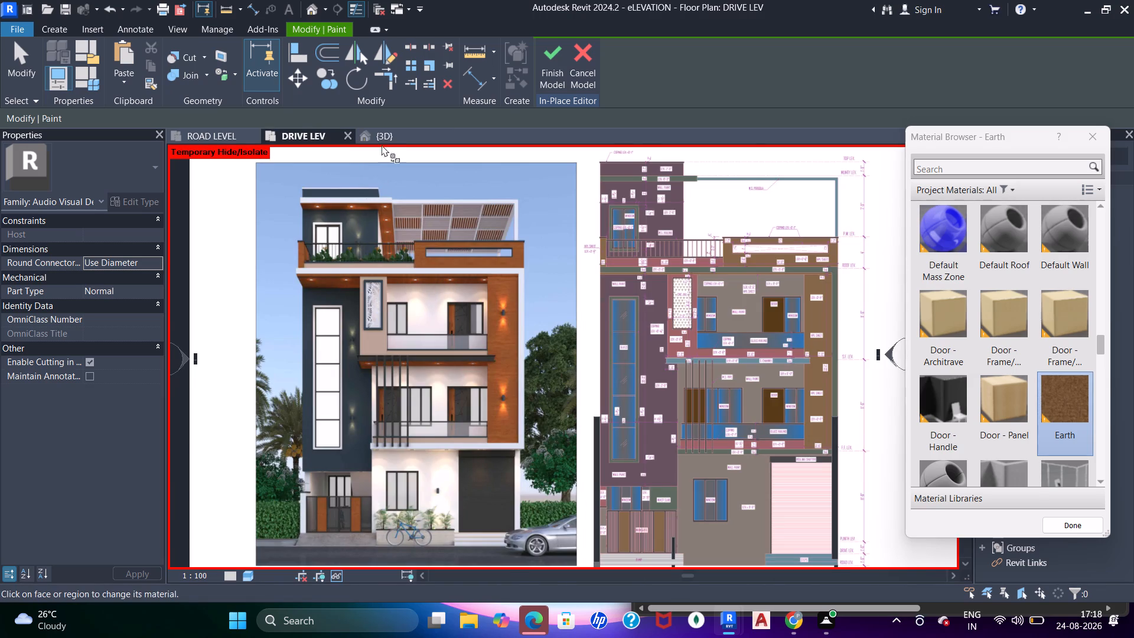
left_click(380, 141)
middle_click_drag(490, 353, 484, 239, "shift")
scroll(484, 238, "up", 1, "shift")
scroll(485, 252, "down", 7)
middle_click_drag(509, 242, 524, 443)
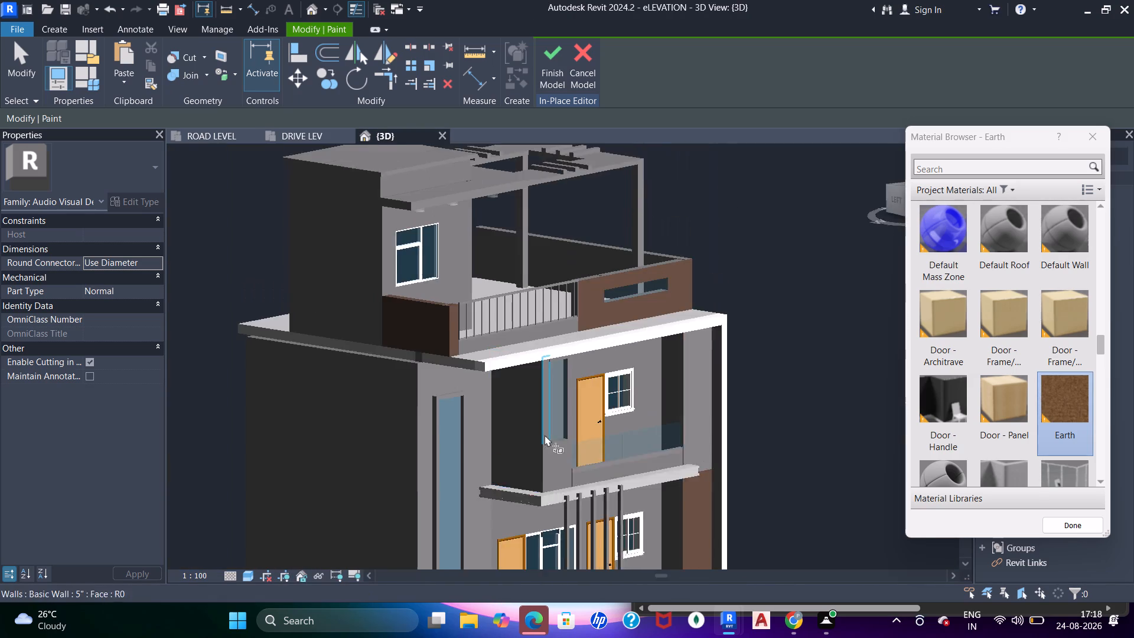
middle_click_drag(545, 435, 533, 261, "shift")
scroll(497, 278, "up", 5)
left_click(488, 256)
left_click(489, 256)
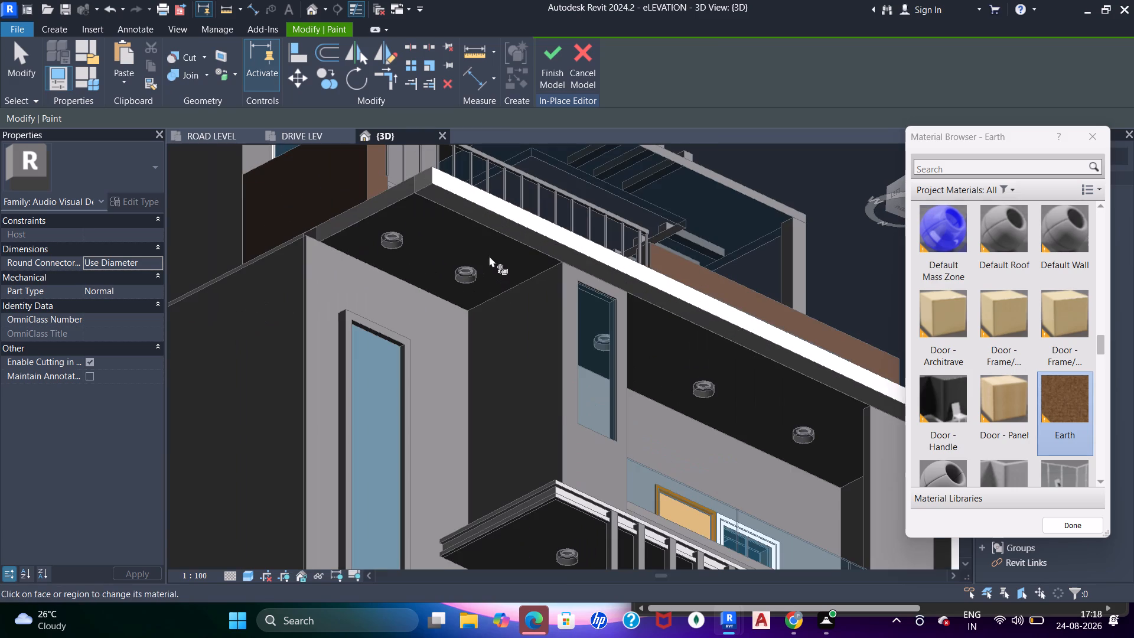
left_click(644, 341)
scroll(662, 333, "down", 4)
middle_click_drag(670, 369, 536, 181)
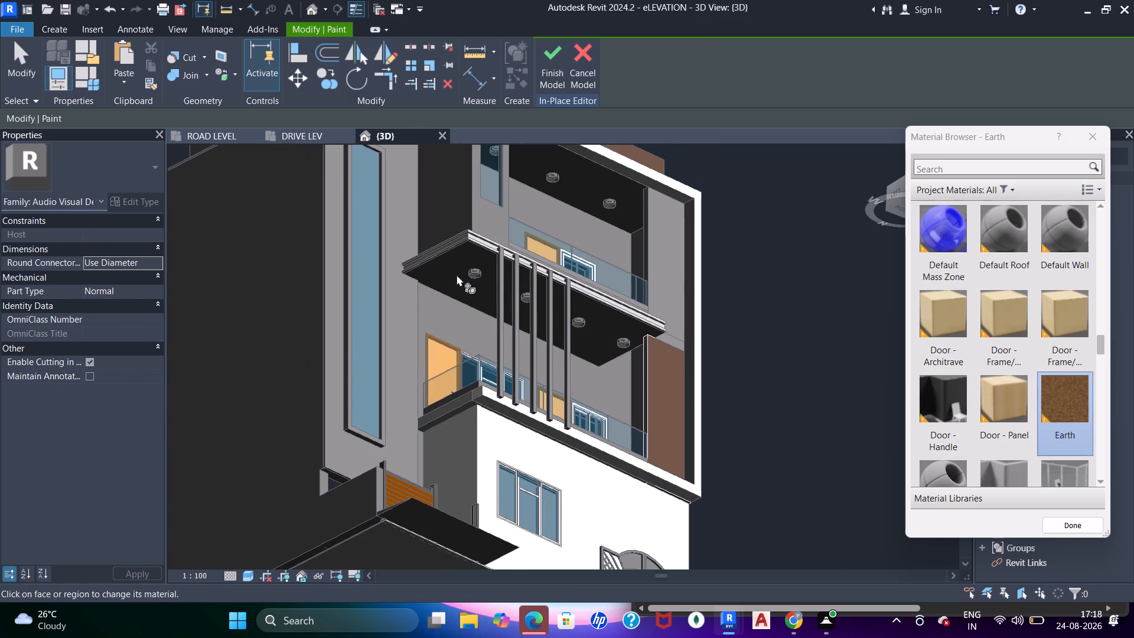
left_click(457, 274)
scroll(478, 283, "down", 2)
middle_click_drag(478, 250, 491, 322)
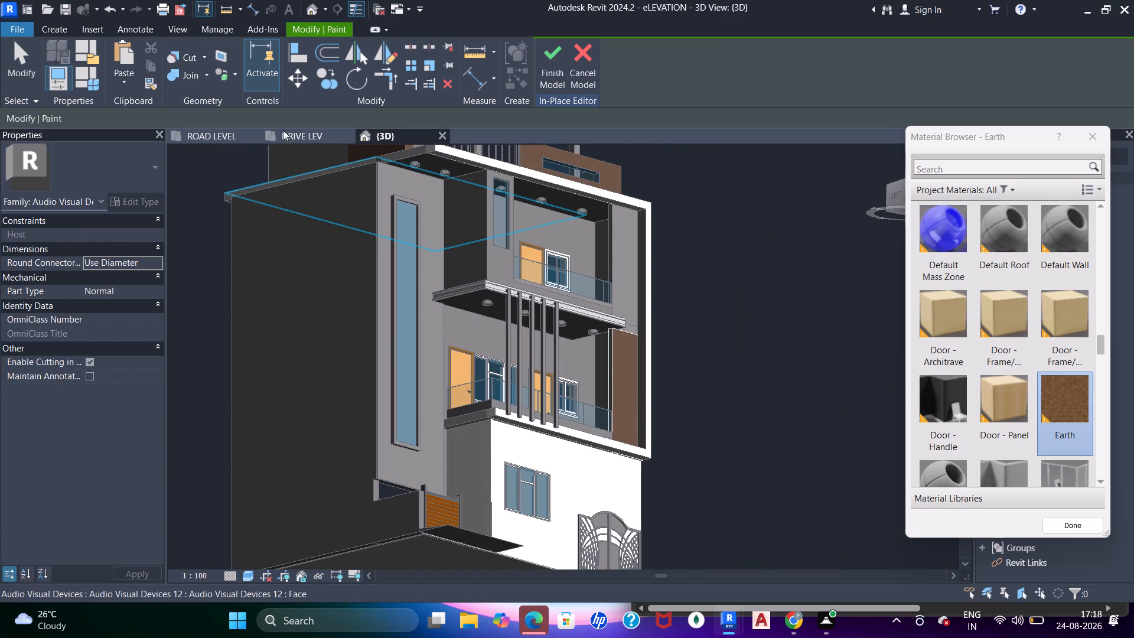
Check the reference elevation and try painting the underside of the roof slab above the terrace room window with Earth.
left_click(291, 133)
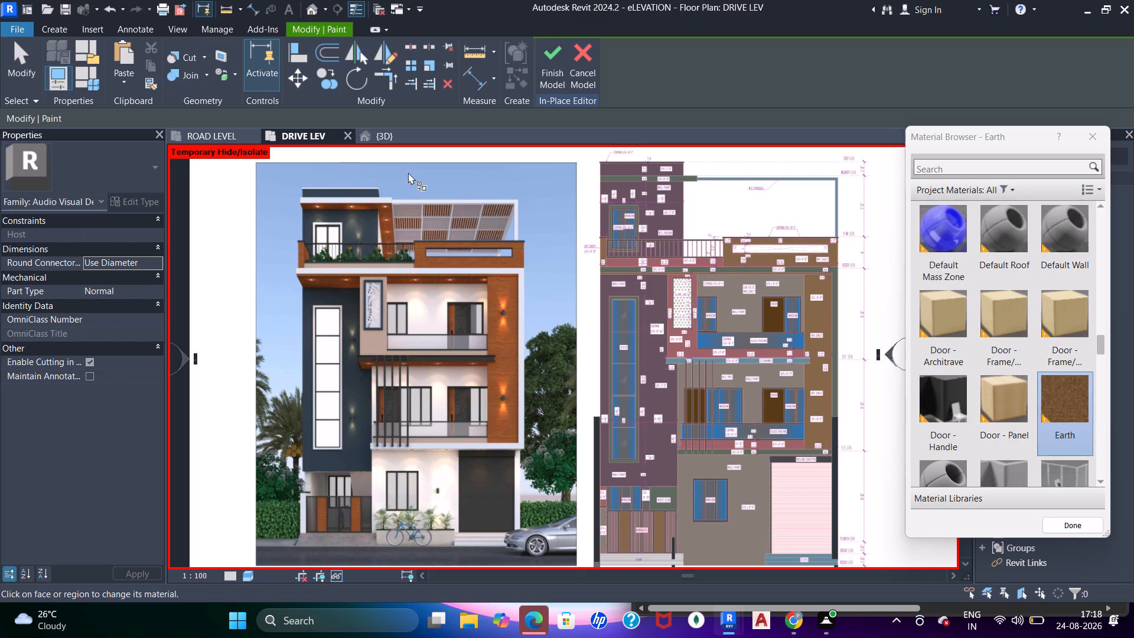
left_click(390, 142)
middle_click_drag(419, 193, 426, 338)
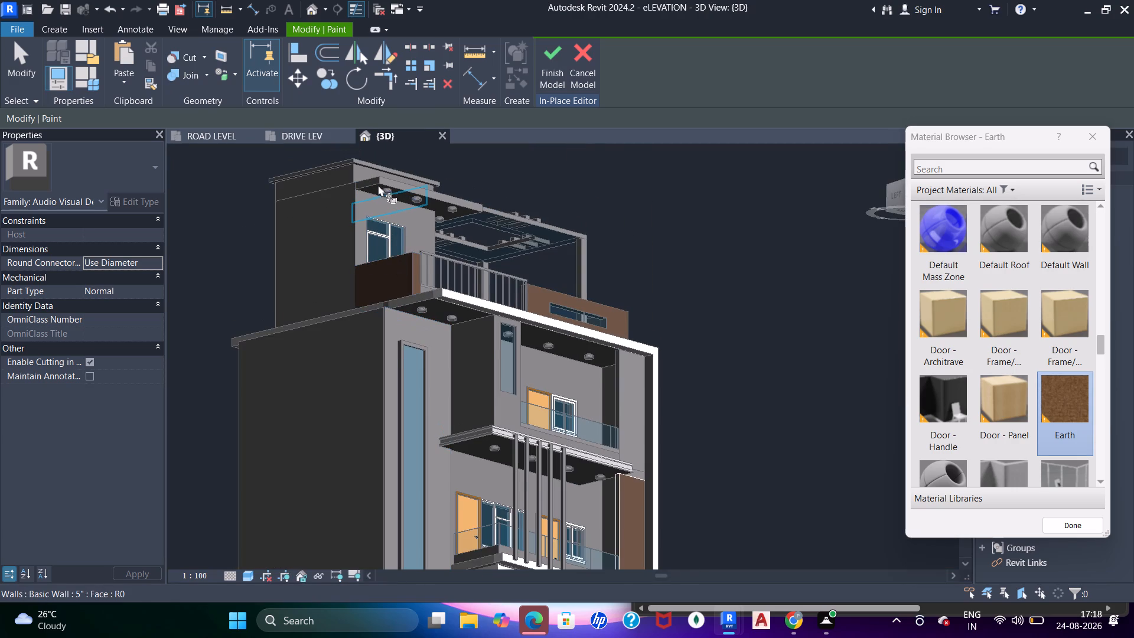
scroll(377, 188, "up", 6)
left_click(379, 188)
Finish the in-place model.
left_click(550, 57)
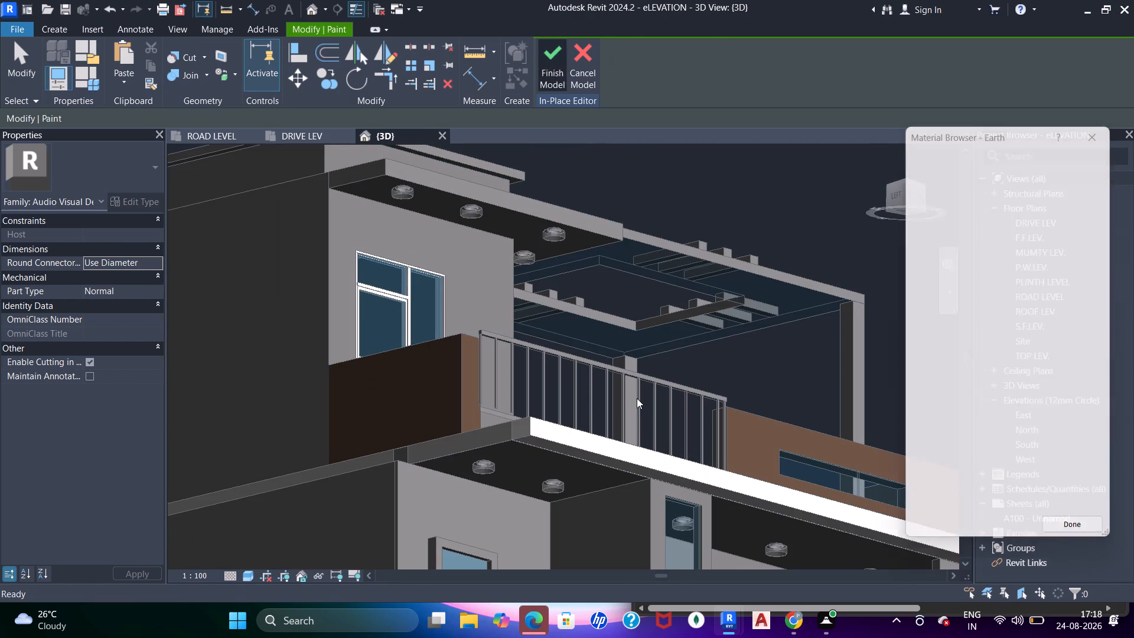
Open the side panel beside the upper balcony for in-place editing and paint its front face with Earth.
scroll(631, 384, "down", 5)
middle_click_drag(647, 384, 422, 237)
scroll(534, 375, "up", 2)
triple_click(578, 382)
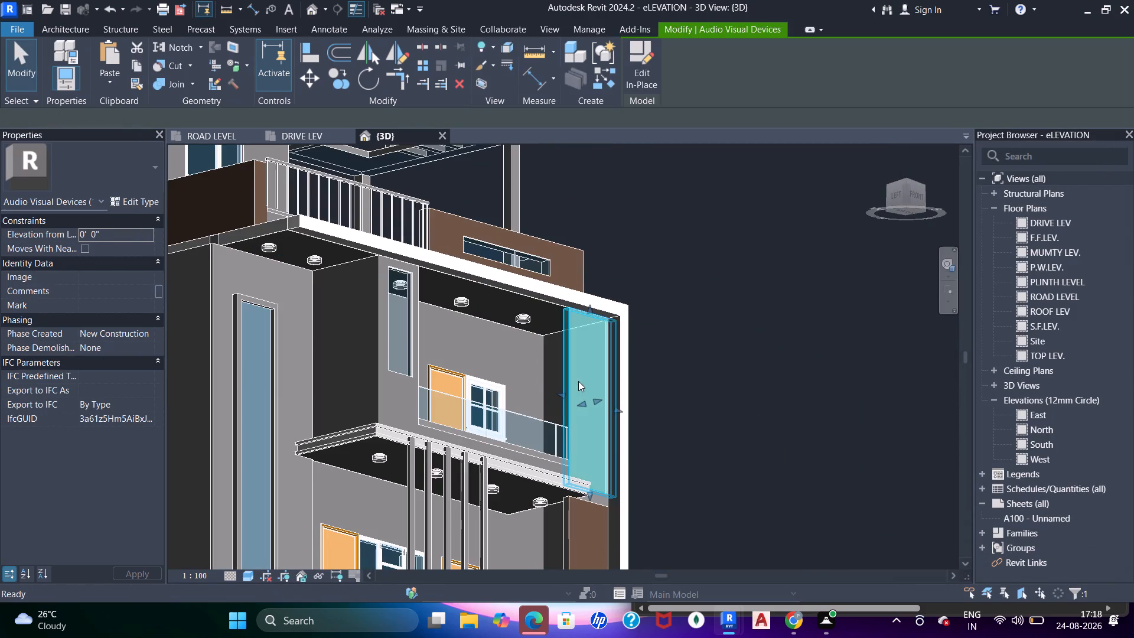
type("pt")
left_click(598, 373)
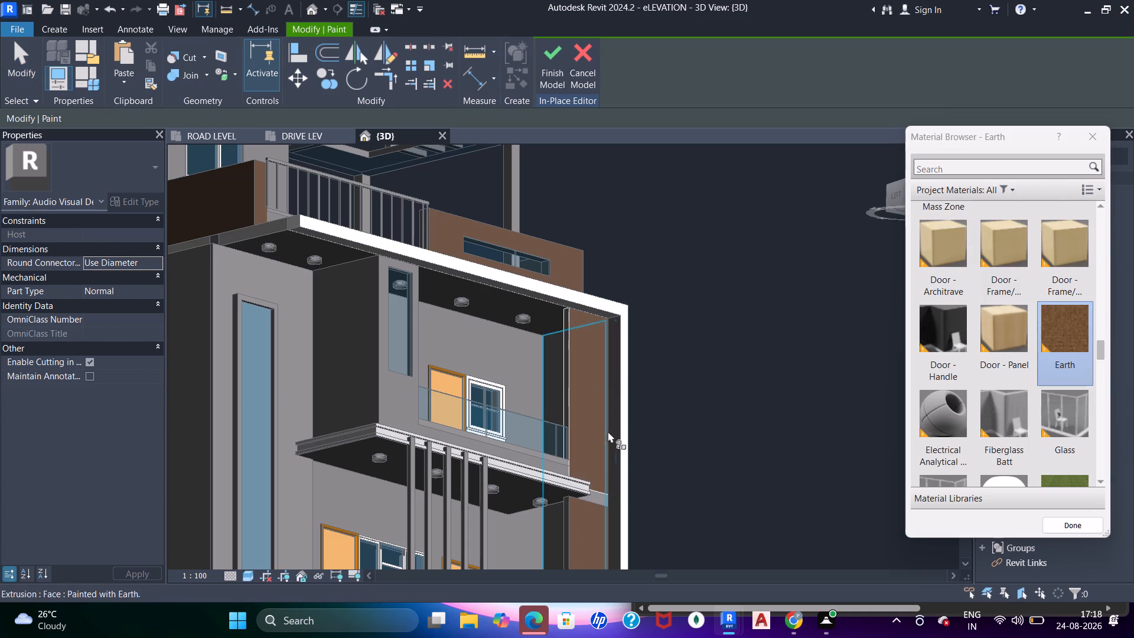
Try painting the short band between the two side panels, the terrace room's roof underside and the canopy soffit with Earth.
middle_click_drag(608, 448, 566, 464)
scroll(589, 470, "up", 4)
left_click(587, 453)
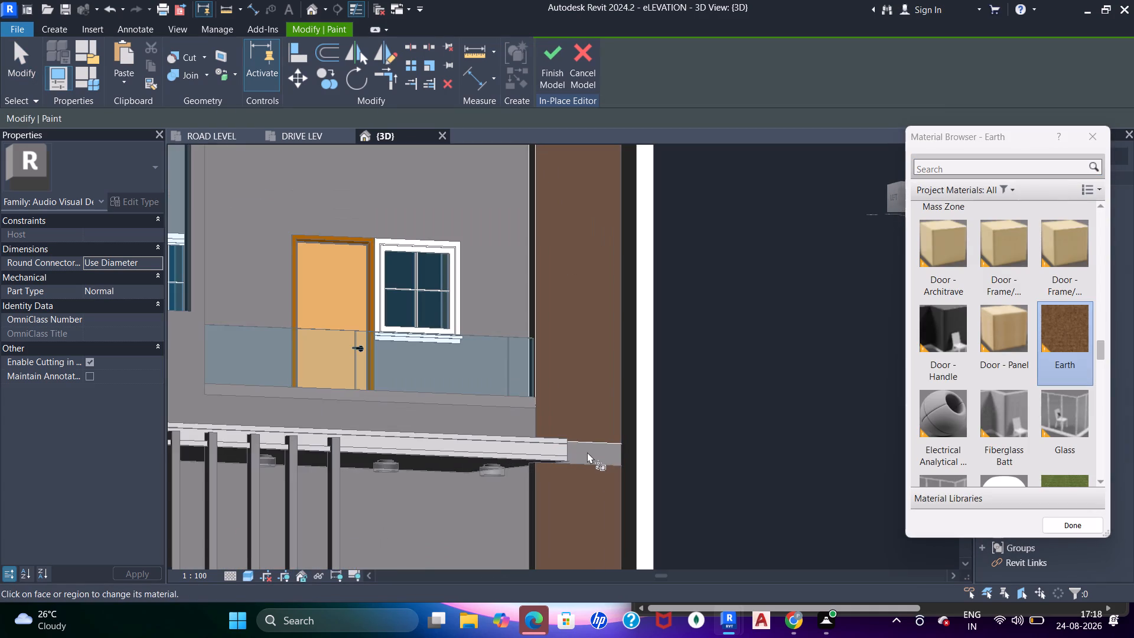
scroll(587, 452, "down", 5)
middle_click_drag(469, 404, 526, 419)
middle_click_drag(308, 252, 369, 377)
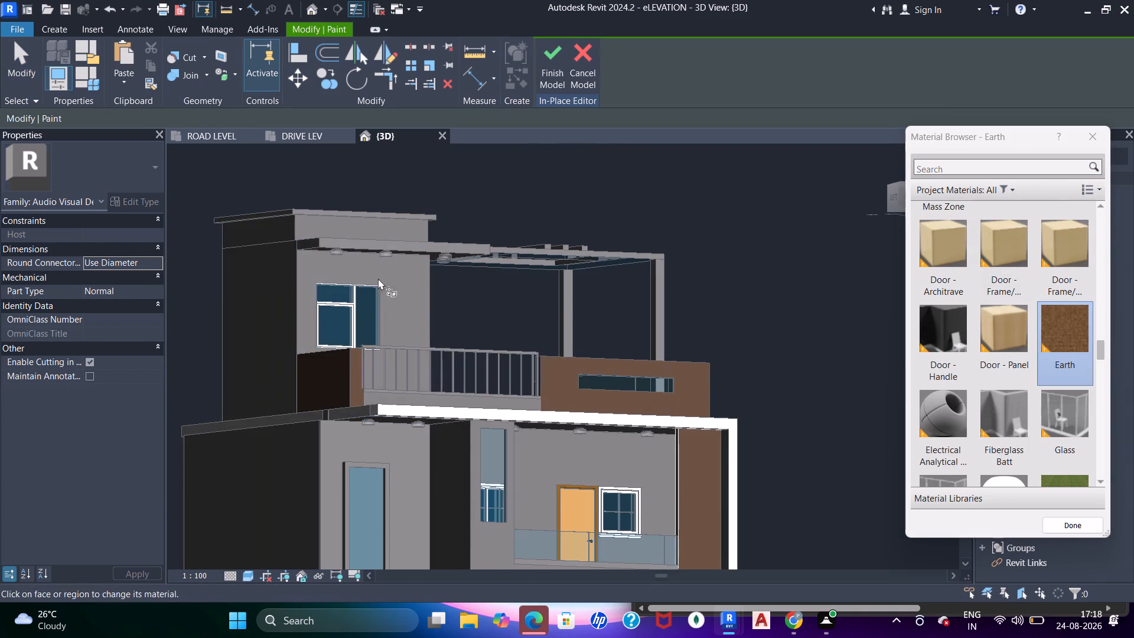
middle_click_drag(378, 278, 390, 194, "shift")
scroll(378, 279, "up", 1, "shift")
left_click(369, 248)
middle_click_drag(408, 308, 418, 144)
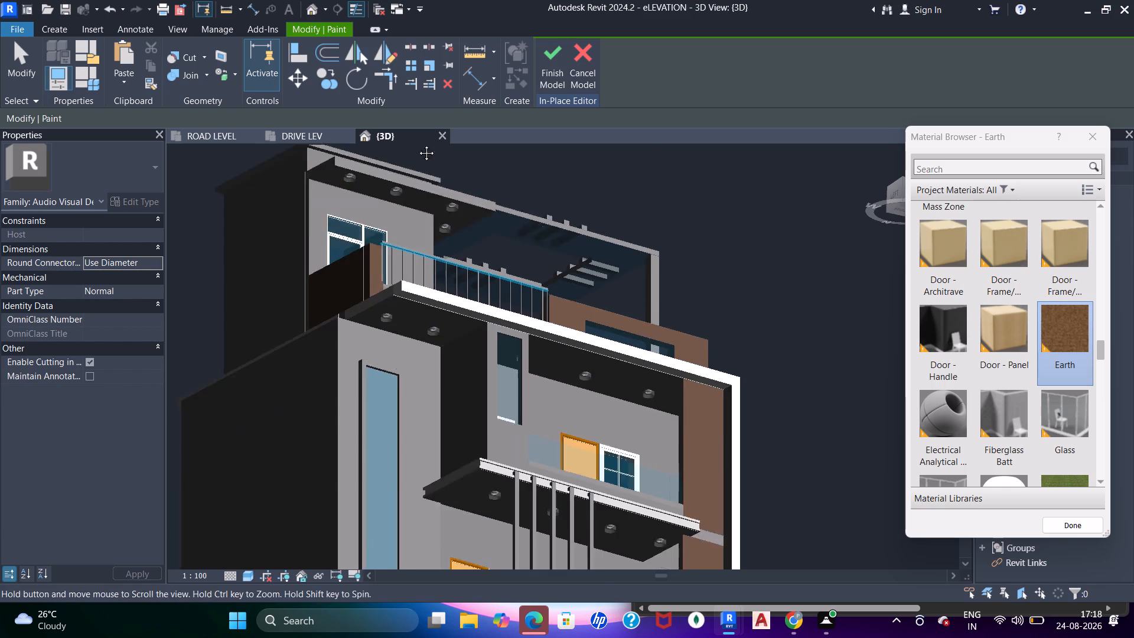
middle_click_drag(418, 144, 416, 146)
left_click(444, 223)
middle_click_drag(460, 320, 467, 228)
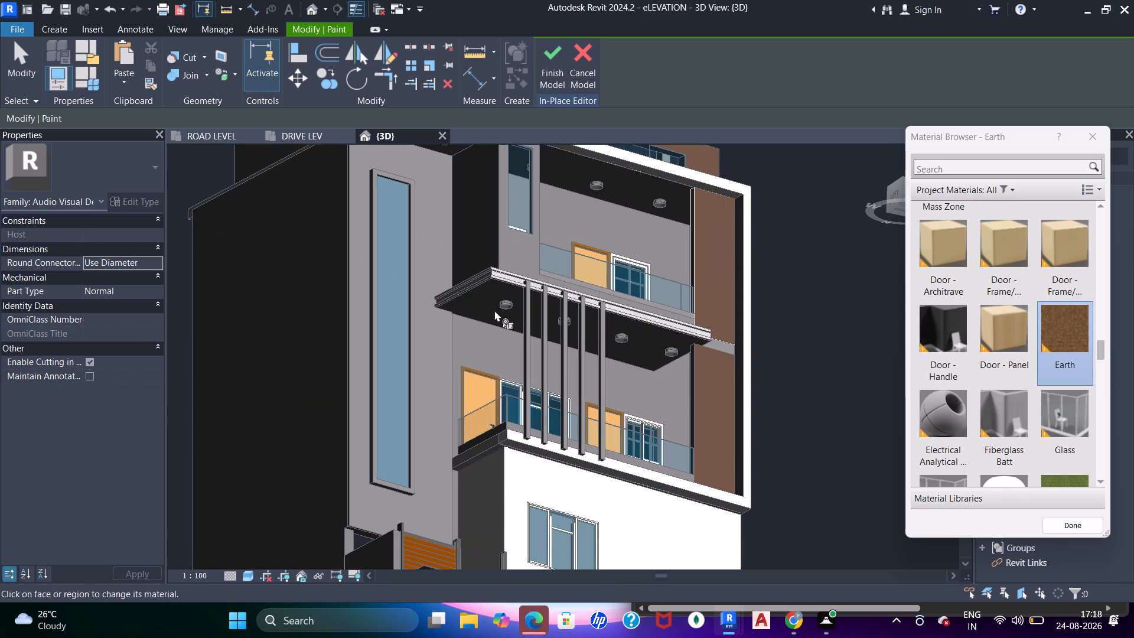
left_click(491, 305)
Finish the in-place model of the upper side panel.
left_click(550, 48)
Open the short band between the two balcony side panels for in-place editing and paint its front face with Earth.
middle_click_drag(696, 363, 659, 432)
scroll(729, 354, "up", 5)
key("Escape")
double_click(719, 331)
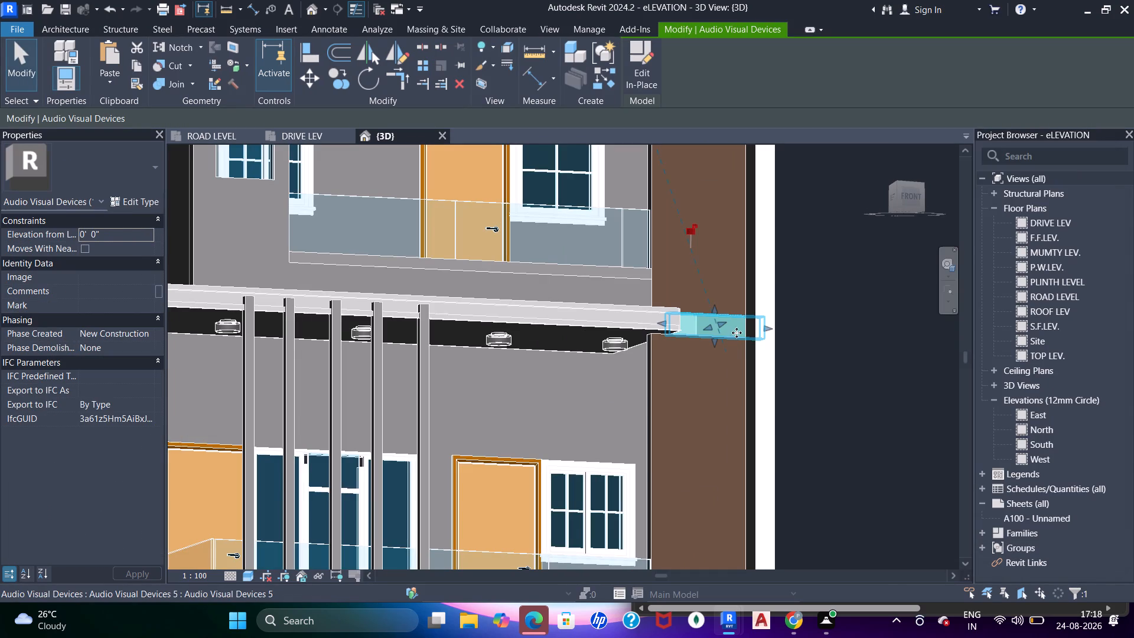
key("Escape")
double_click(737, 331)
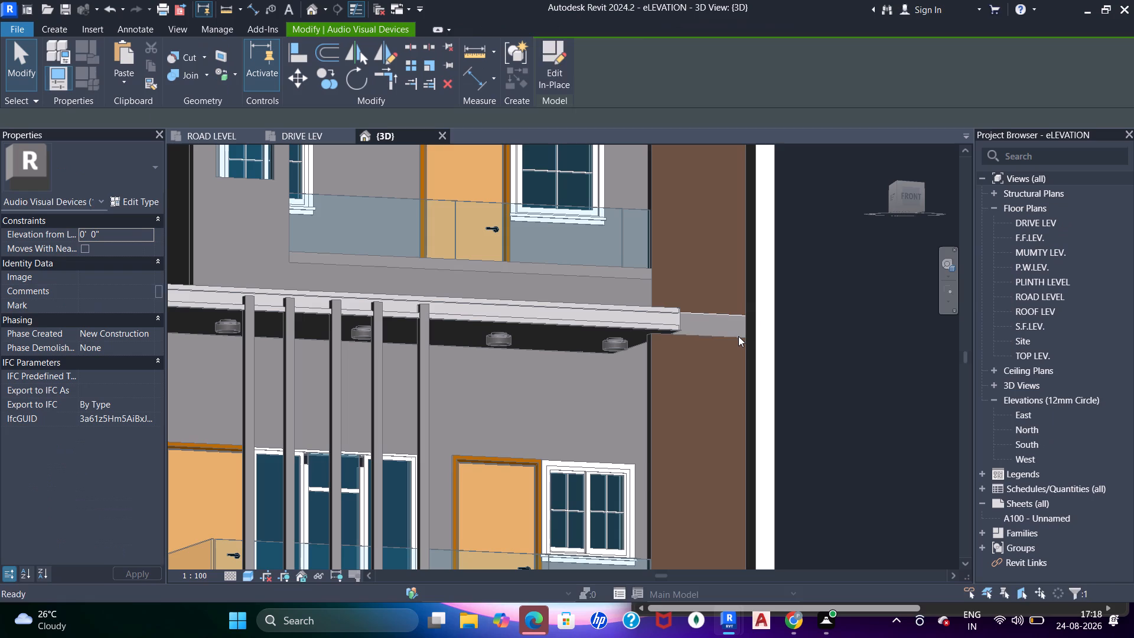
type("pt")
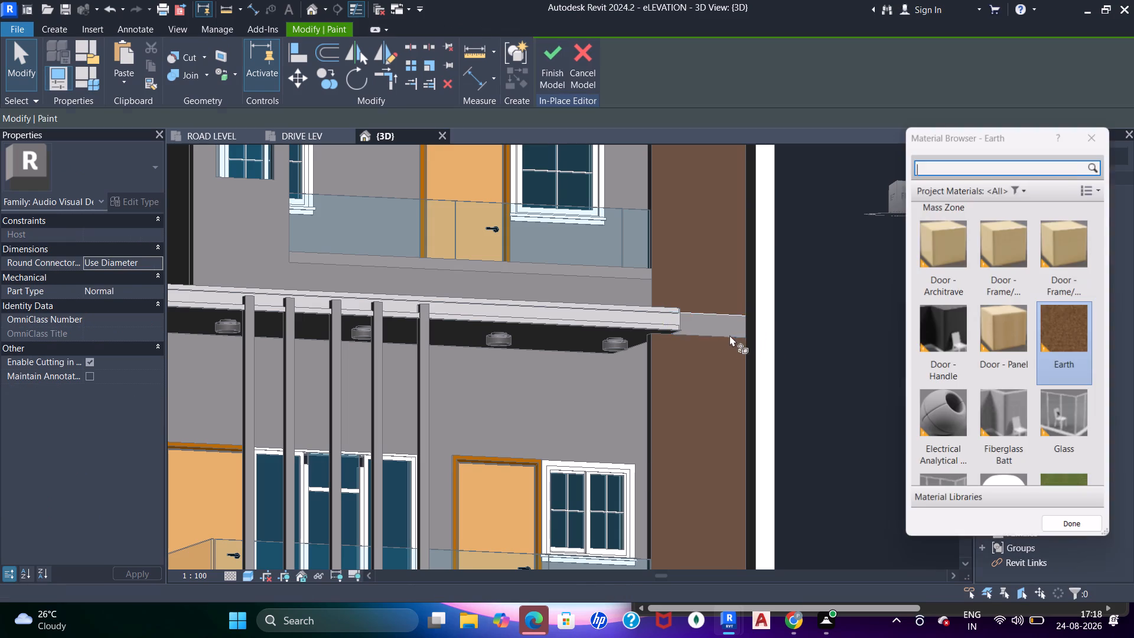
left_click(719, 332)
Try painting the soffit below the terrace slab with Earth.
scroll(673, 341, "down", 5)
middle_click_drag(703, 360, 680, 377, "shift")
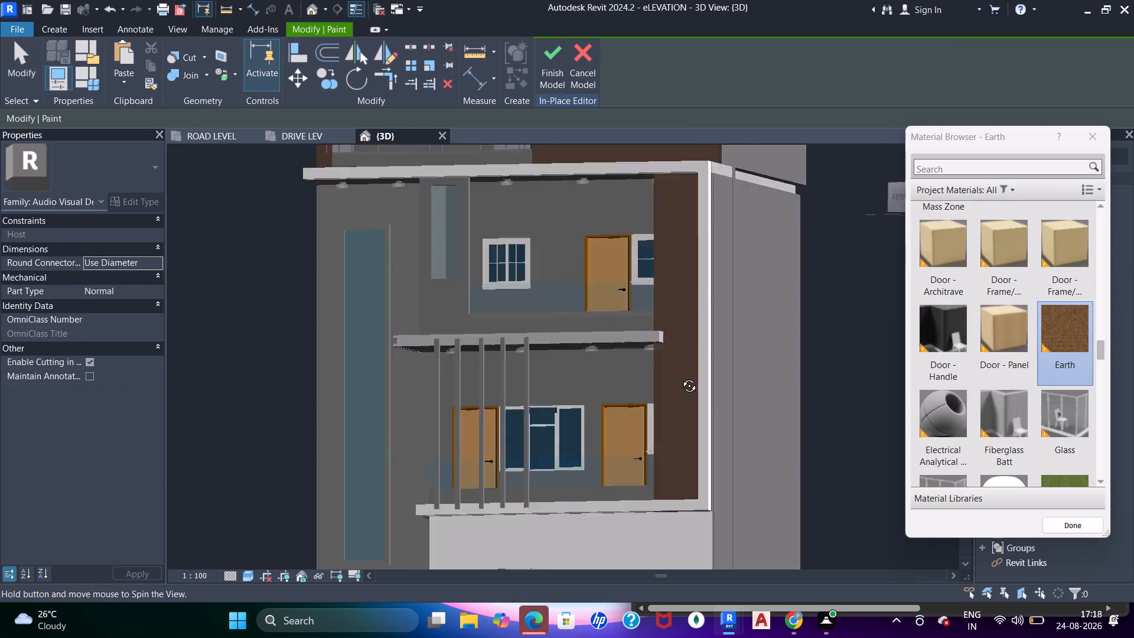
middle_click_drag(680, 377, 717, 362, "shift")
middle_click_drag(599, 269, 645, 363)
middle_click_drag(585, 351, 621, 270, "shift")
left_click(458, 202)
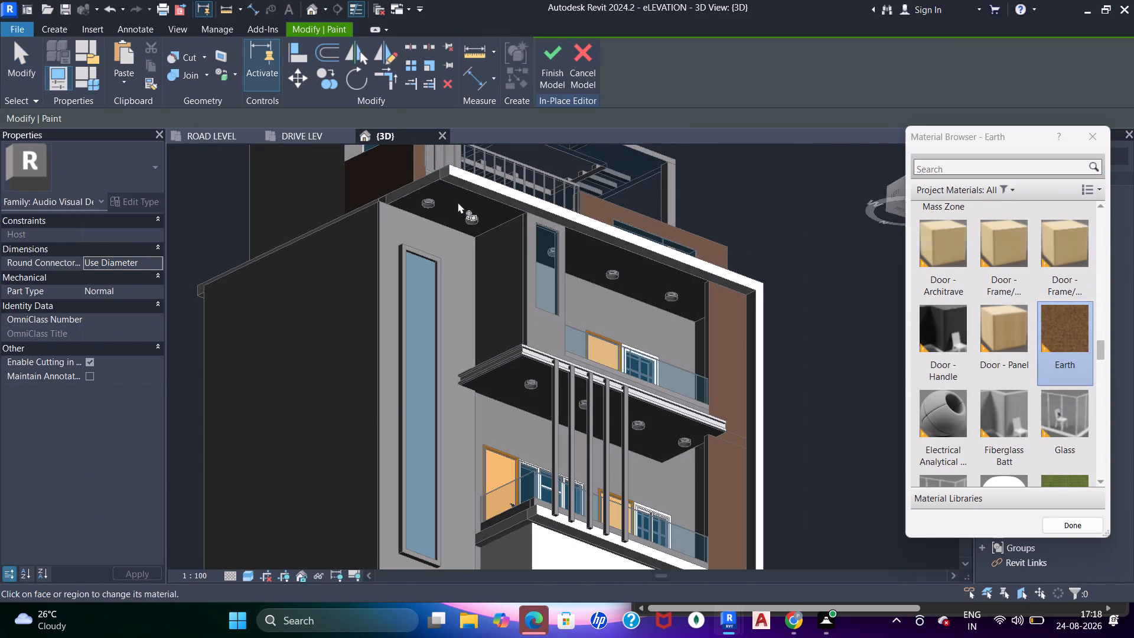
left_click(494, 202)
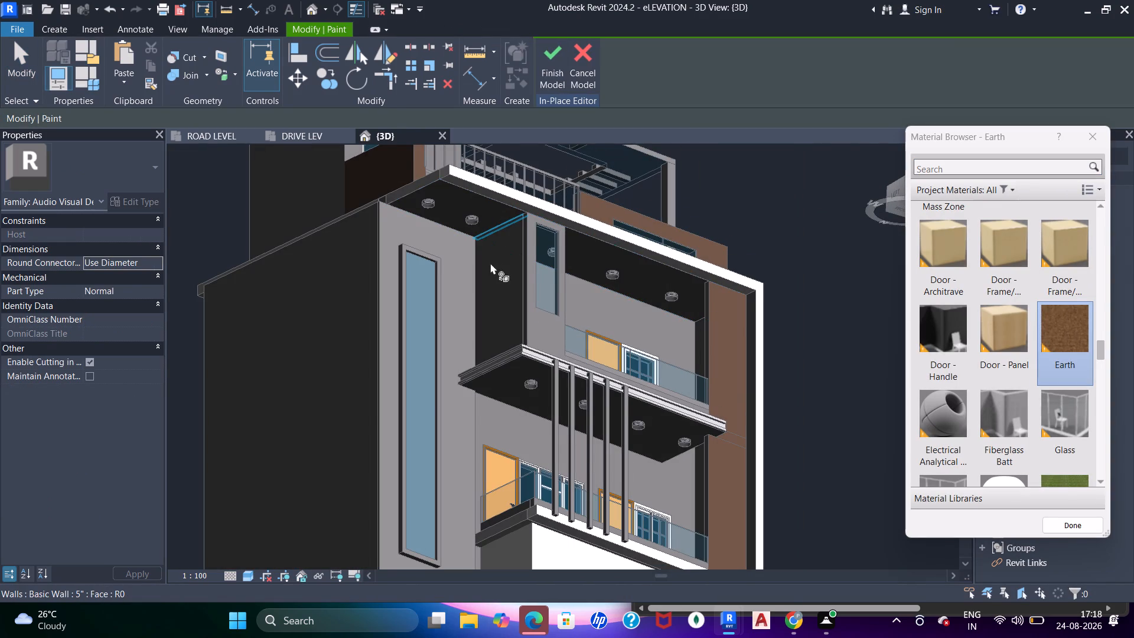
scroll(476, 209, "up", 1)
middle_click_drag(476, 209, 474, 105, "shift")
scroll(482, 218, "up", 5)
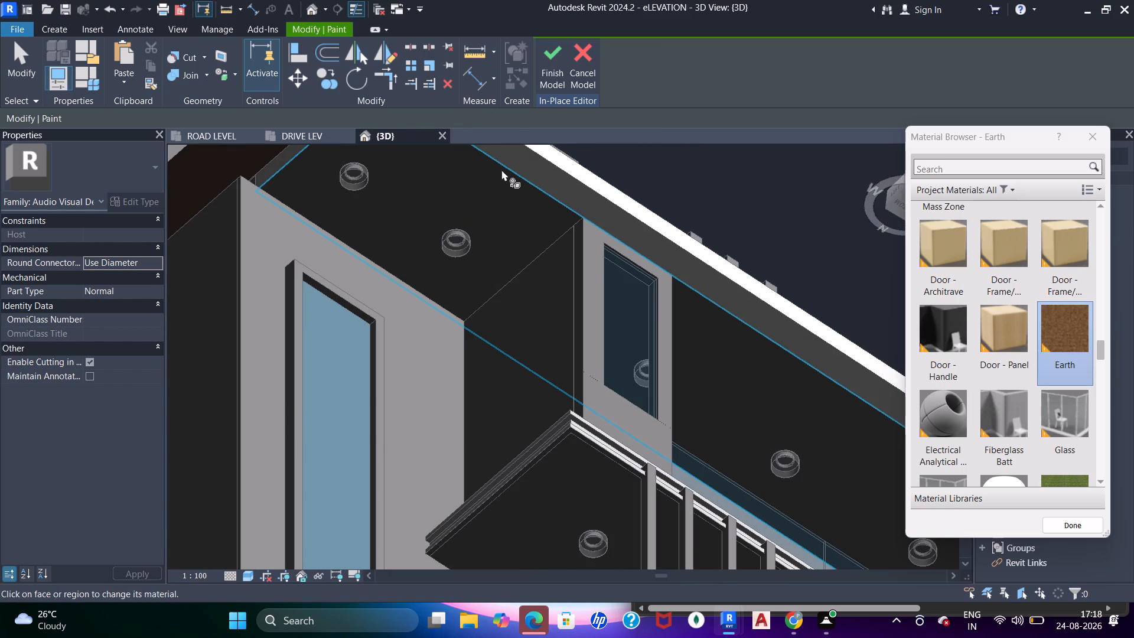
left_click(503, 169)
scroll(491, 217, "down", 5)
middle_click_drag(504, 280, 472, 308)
Finish the in-place model of the band between the side panels.
left_click(552, 50)
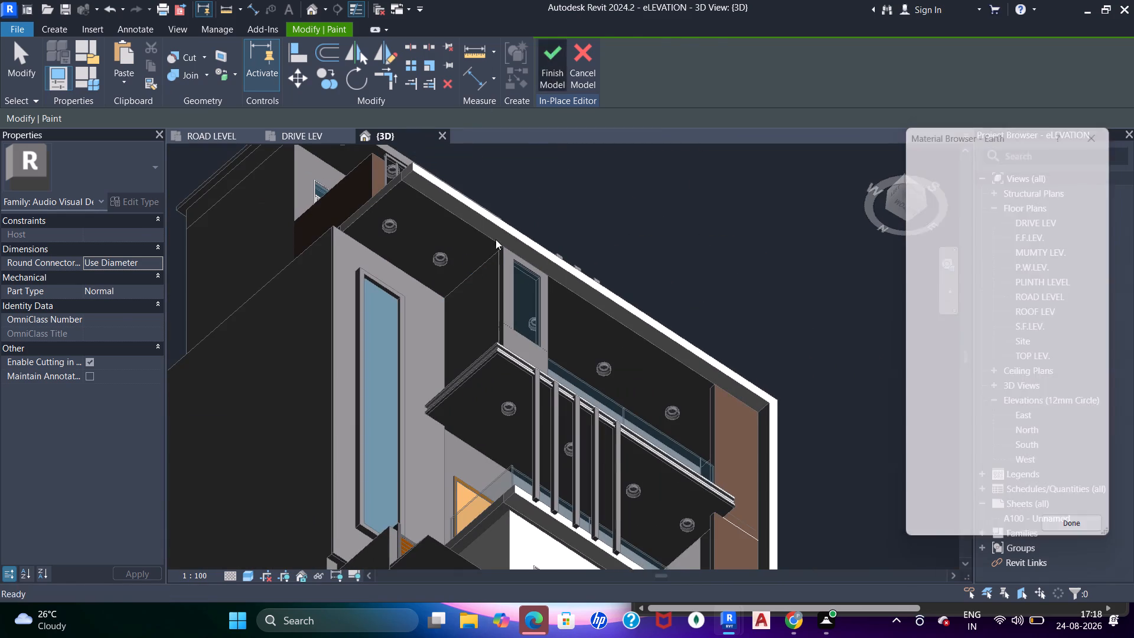
Open the ceiling below the terrace slab for in-place editing and paint its underside with Earth.
key("Escape")
left_click(458, 246)
key("Escape")
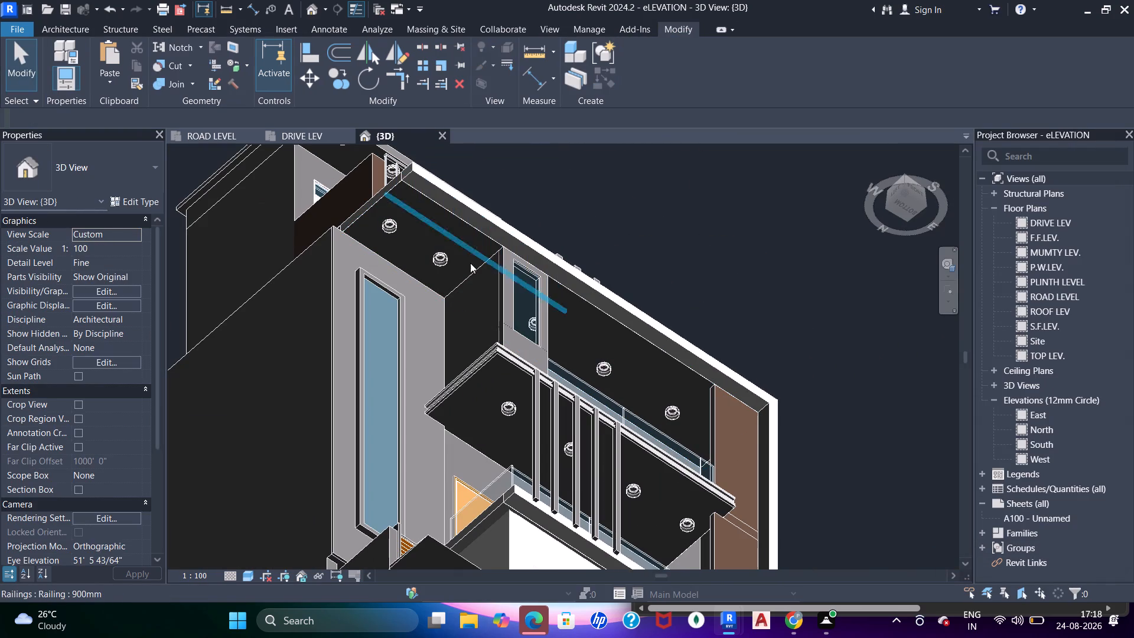
left_click(441, 229)
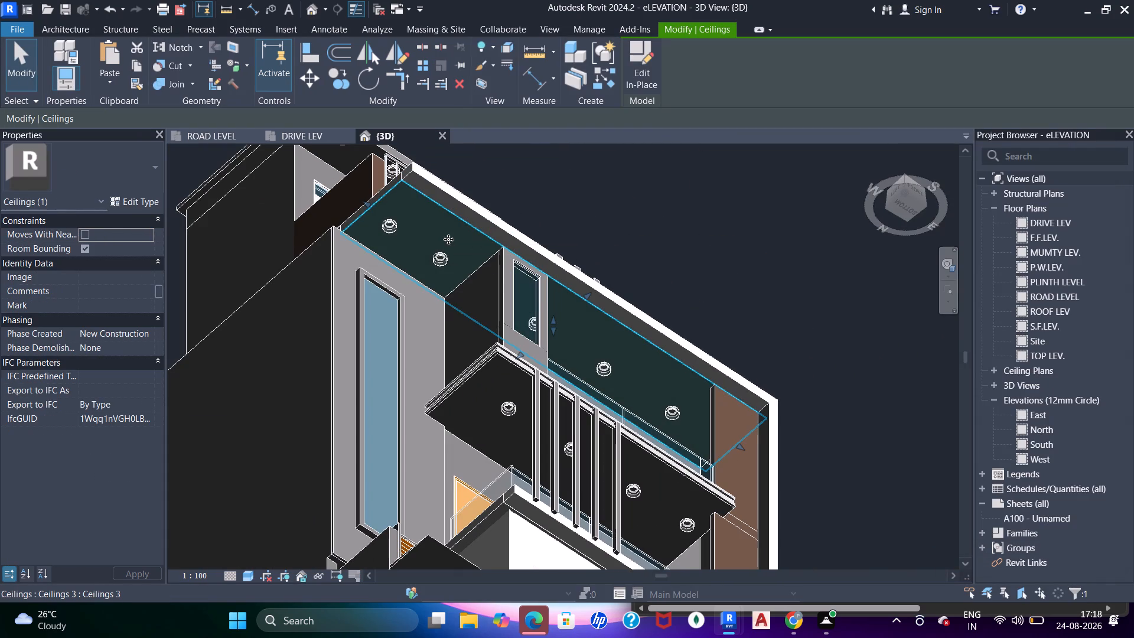
double_click(467, 236)
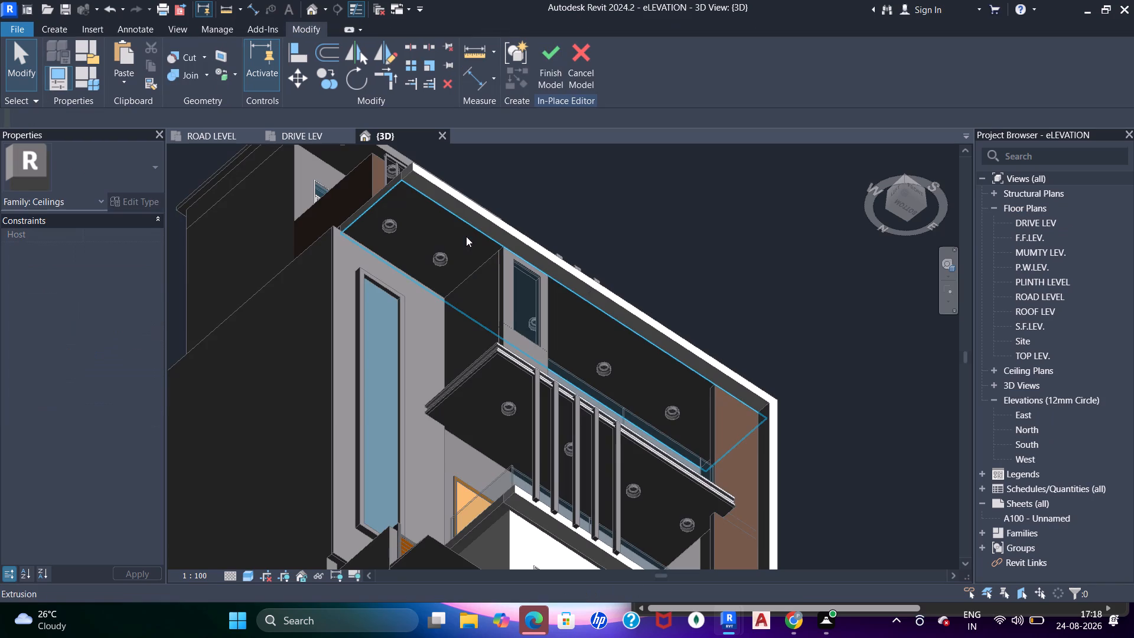
key("Escape")
key("p")
key("t")
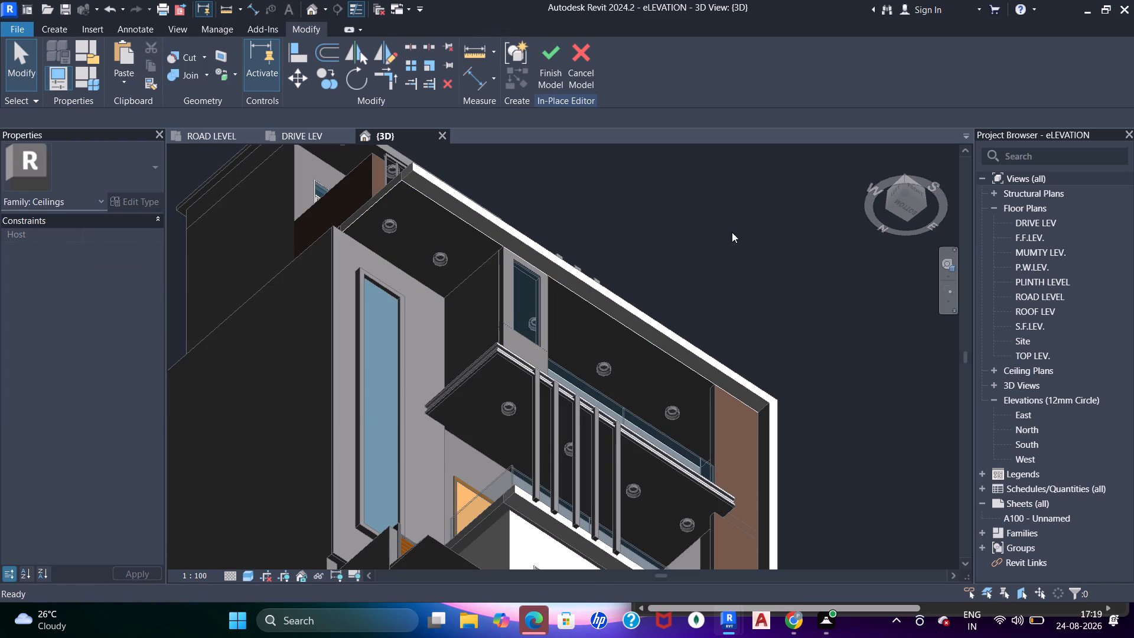
left_click(434, 233)
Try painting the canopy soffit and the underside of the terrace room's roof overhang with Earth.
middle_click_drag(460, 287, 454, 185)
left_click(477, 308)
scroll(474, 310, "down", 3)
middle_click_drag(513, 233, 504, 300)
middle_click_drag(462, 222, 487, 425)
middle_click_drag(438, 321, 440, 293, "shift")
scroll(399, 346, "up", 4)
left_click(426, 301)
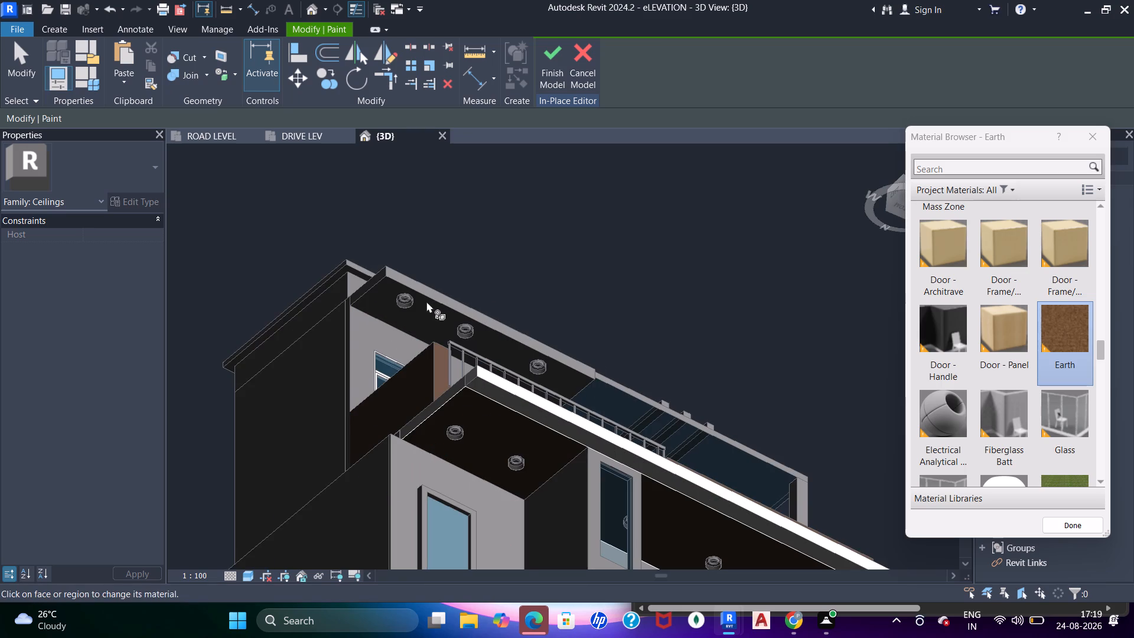
Finish the in-place model of the ceiling below the terrace slab.
left_click(552, 57)
Open the ceiling under the terrace room's roof overhang for in-place editing and paint its underside with Earth.
left_click(439, 313)
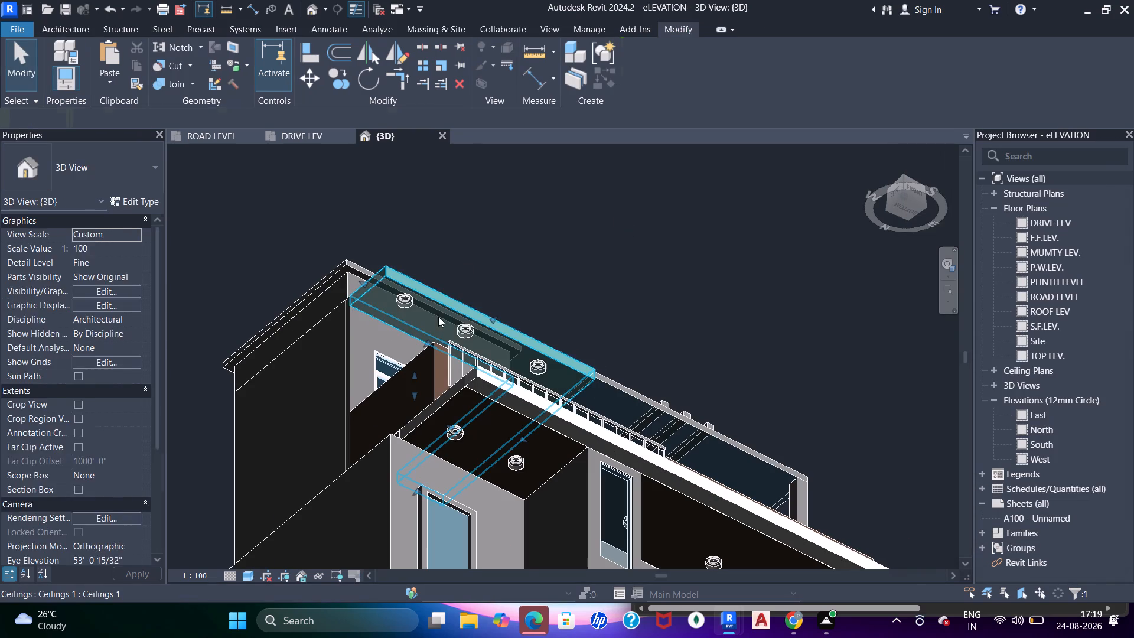
double_click(436, 318)
type("pt")
left_click(437, 318)
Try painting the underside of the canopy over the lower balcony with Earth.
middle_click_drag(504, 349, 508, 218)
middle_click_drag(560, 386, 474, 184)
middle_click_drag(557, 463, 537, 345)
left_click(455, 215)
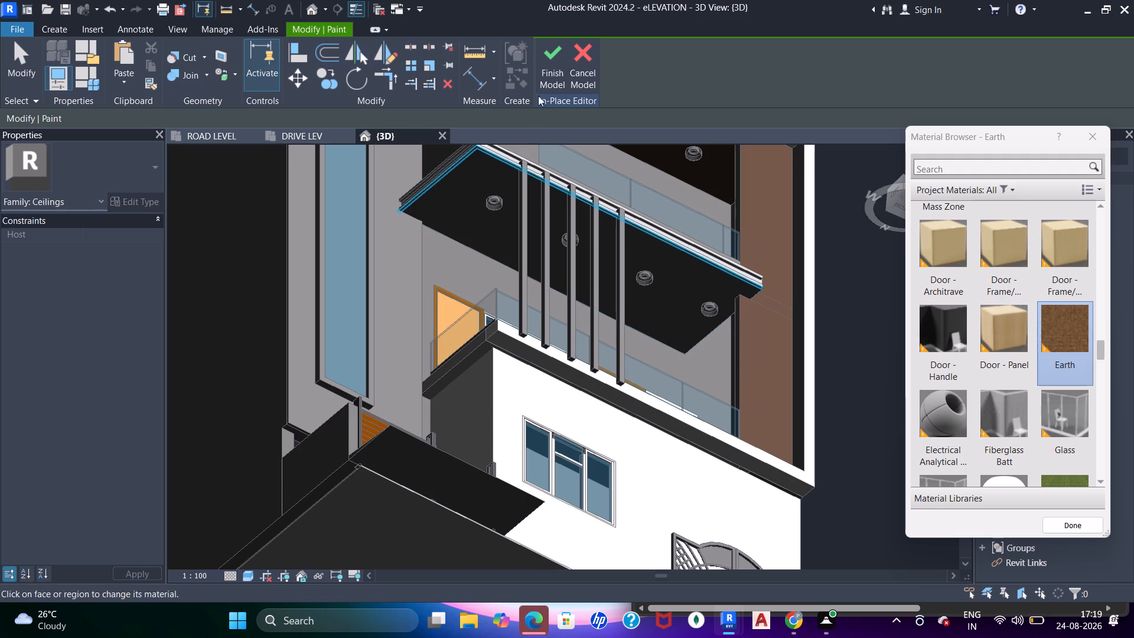
Finish the in-place model of the roof overhang ceiling.
left_click(553, 51)
Edit the ceiling under the lower balcony canopy in place, paint its underside with Earth, check the reference elevation and finish the model.
left_click(468, 200)
double_click(468, 207)
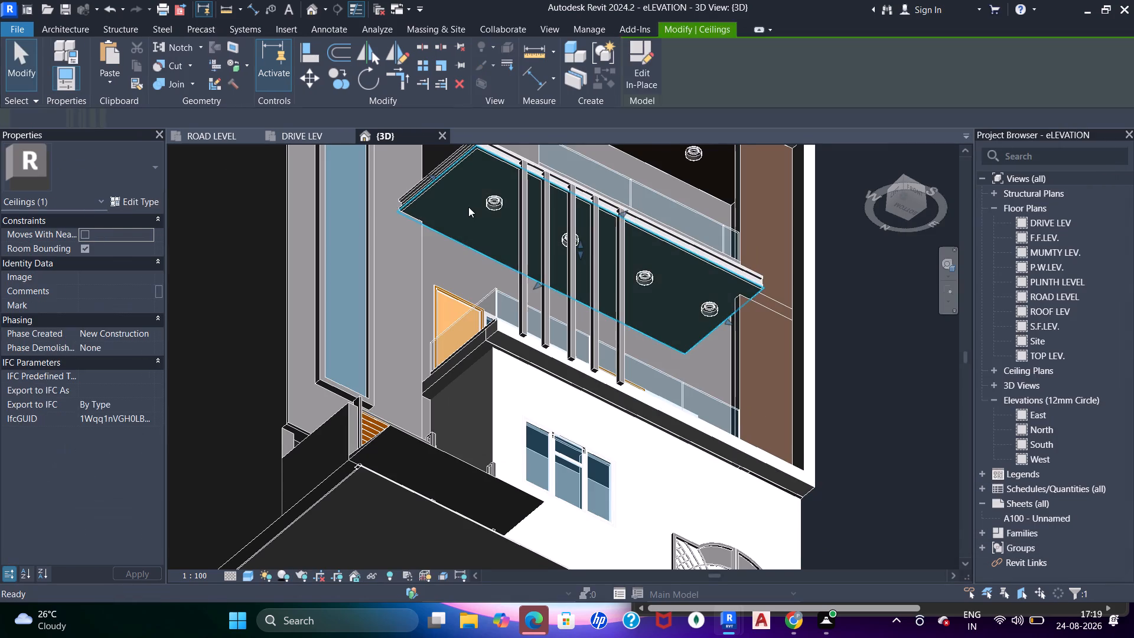
type("pt")
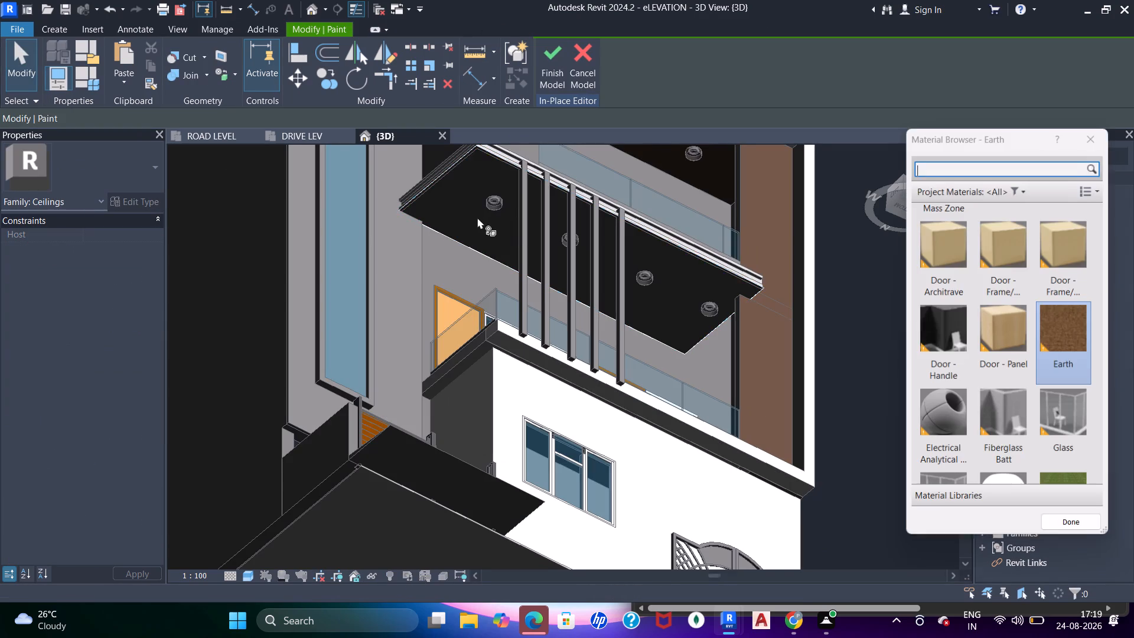
left_click(475, 217)
scroll(475, 220, "down", 4)
middle_click_drag(498, 203, 465, 396)
middle_click_drag(516, 299, 471, 399, "shift")
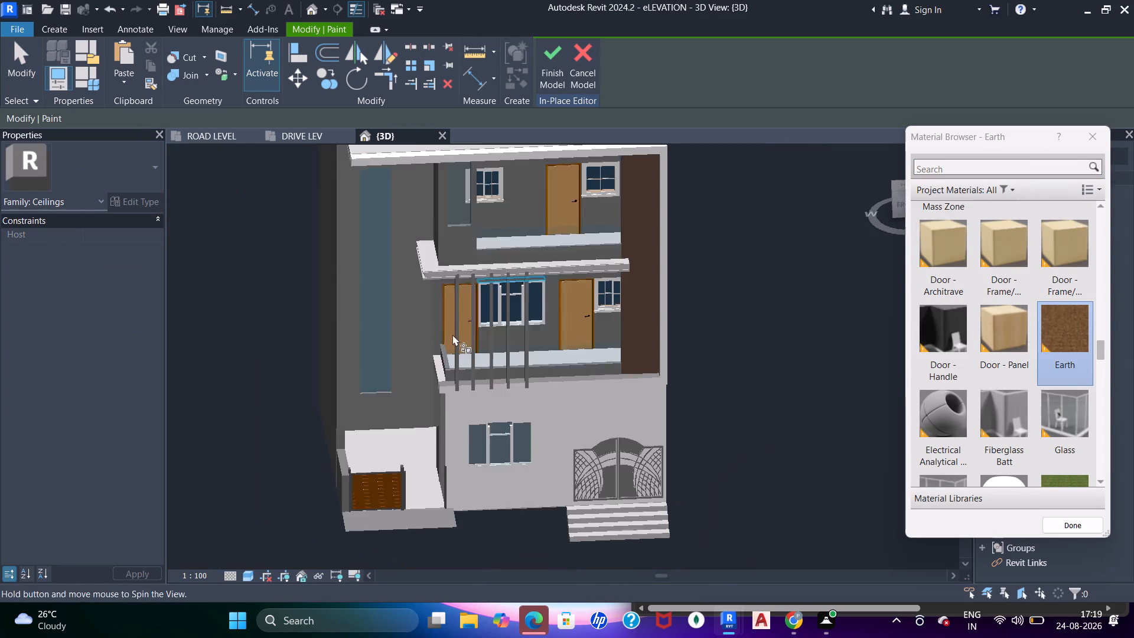
left_click(299, 139)
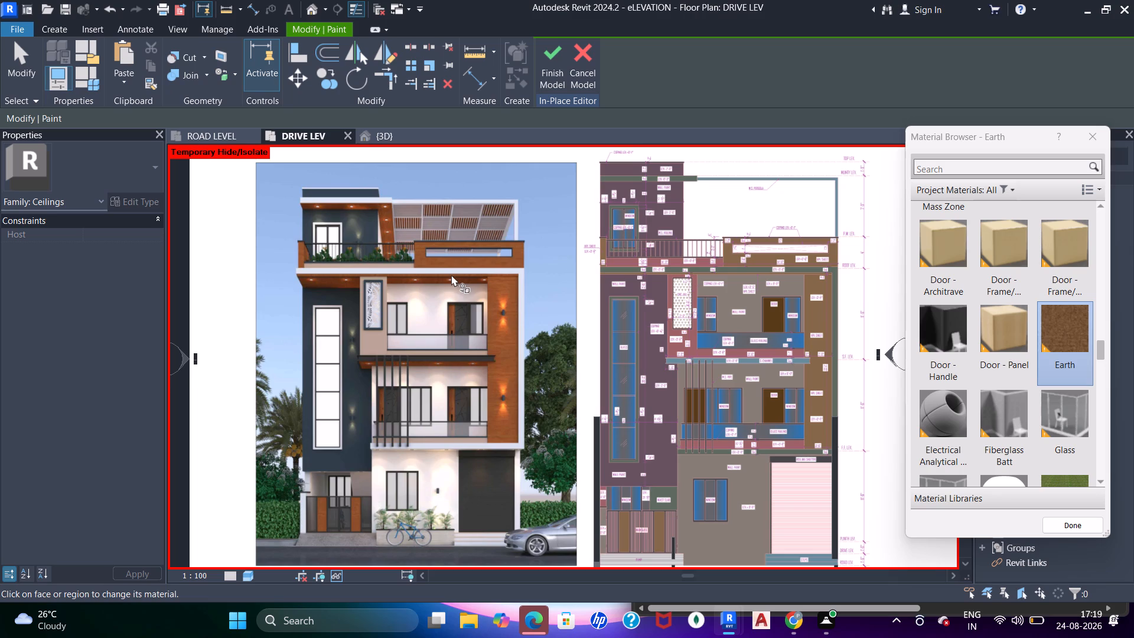
left_click(553, 51)
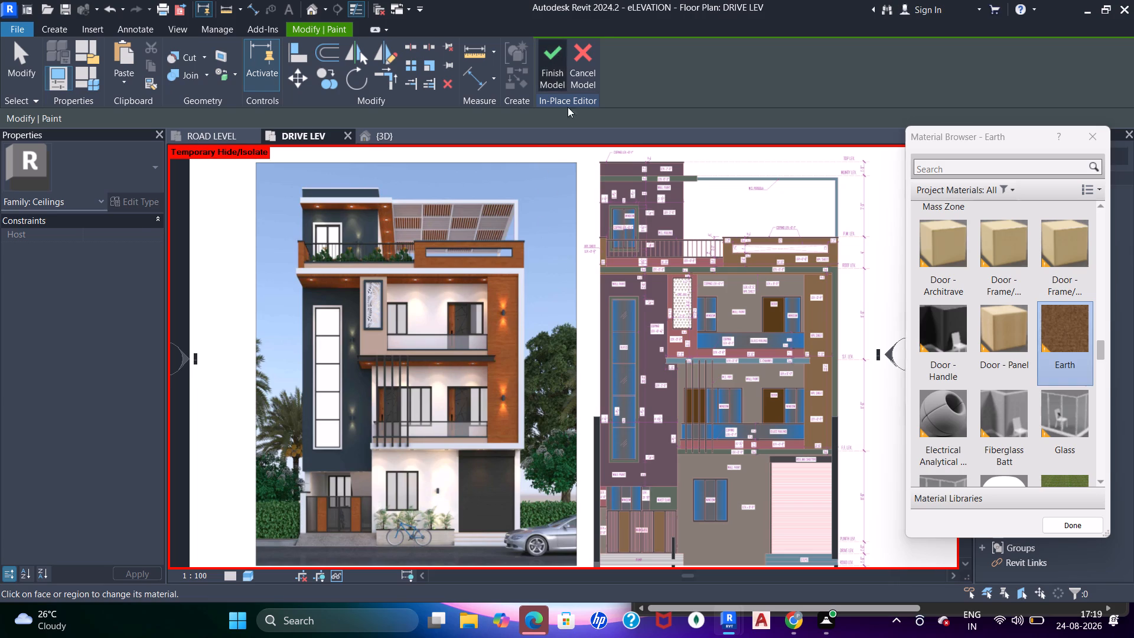
Review the painted house in 3D from several angles and compare its colours with the rendered reference elevation.
left_click(390, 135)
scroll(480, 280, "down", 3)
key("Escape")
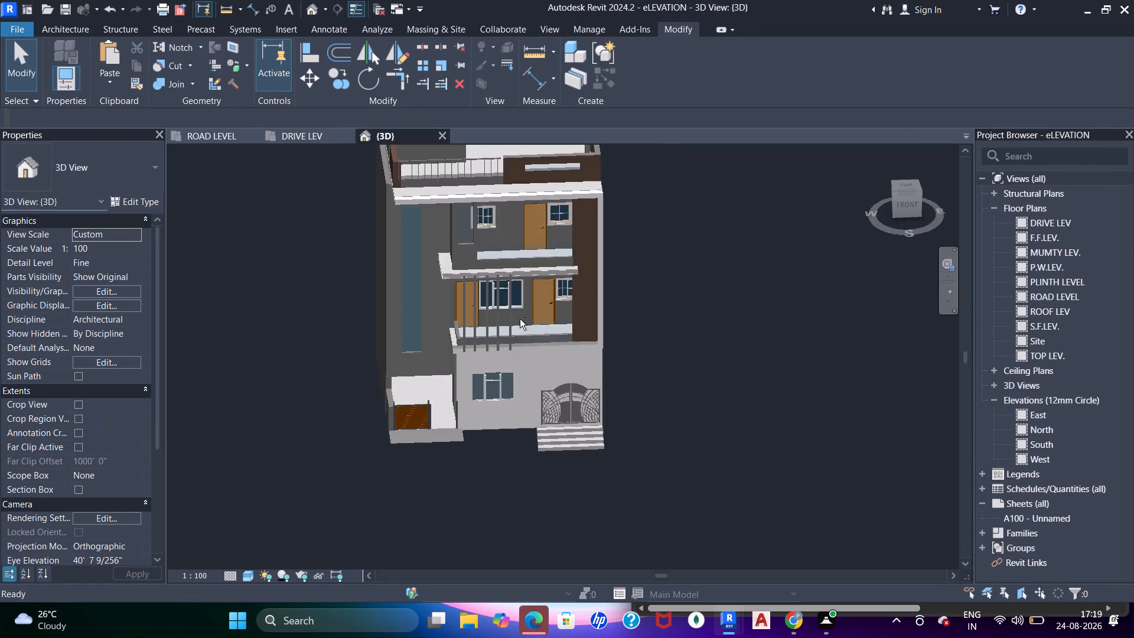
middle_click_drag(520, 319, 563, 222, "shift")
middle_click_drag(555, 217, 571, 328)
middle_click_drag(572, 331, 590, 272, "shift")
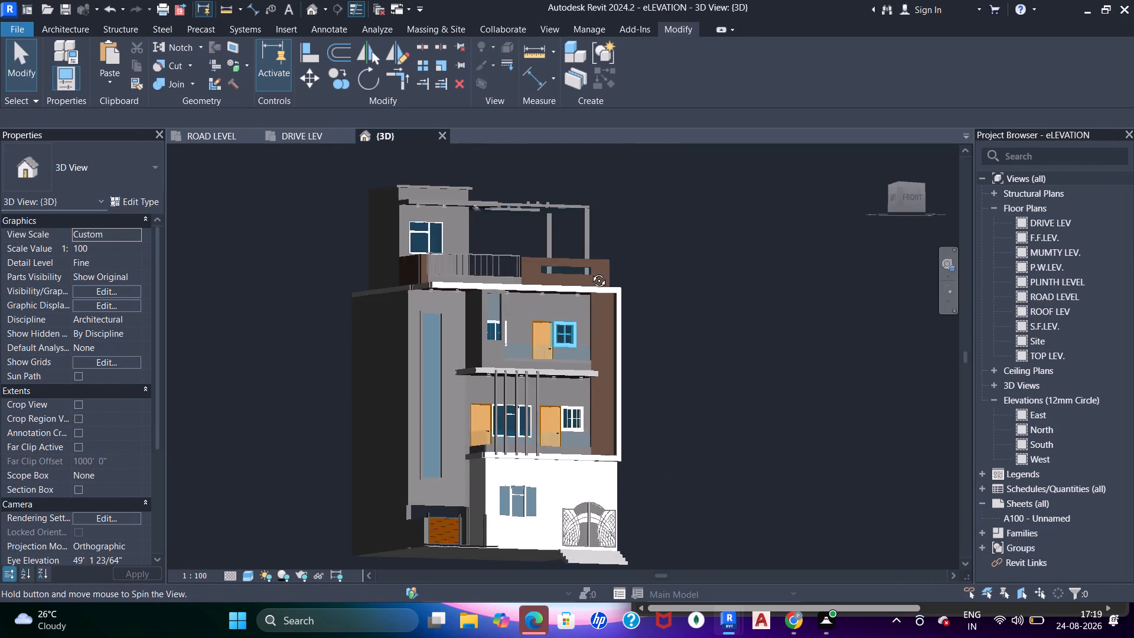
middle_click_drag(590, 272, 544, 370, "shift")
left_click(307, 141)
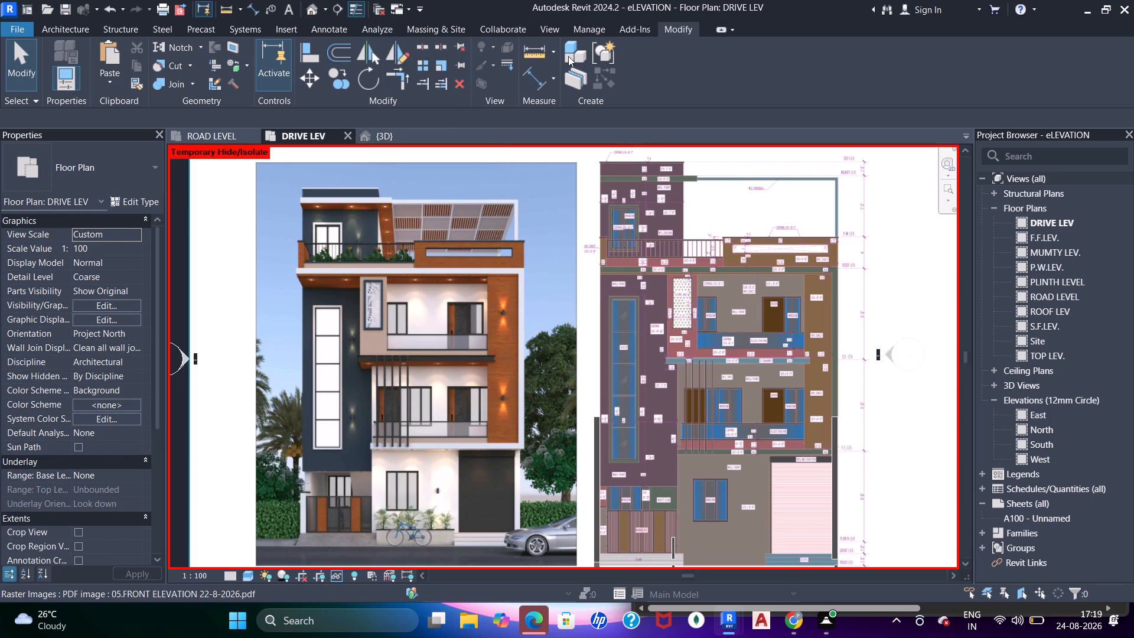
Create a new project material and name it Blue.
left_click(574, 35)
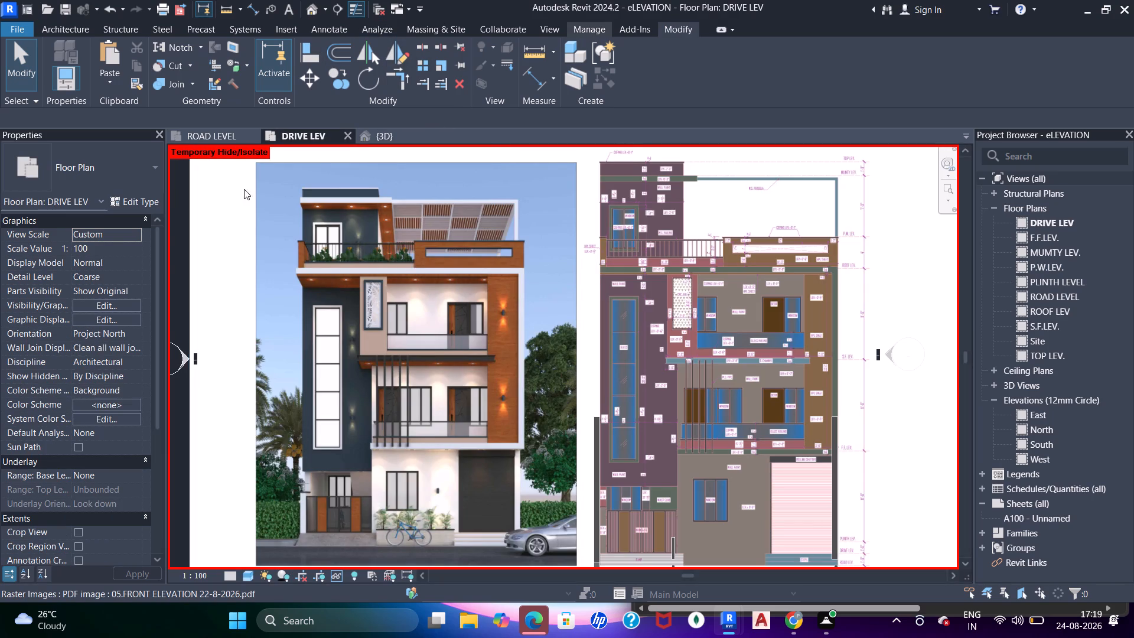
left_click(48, 51)
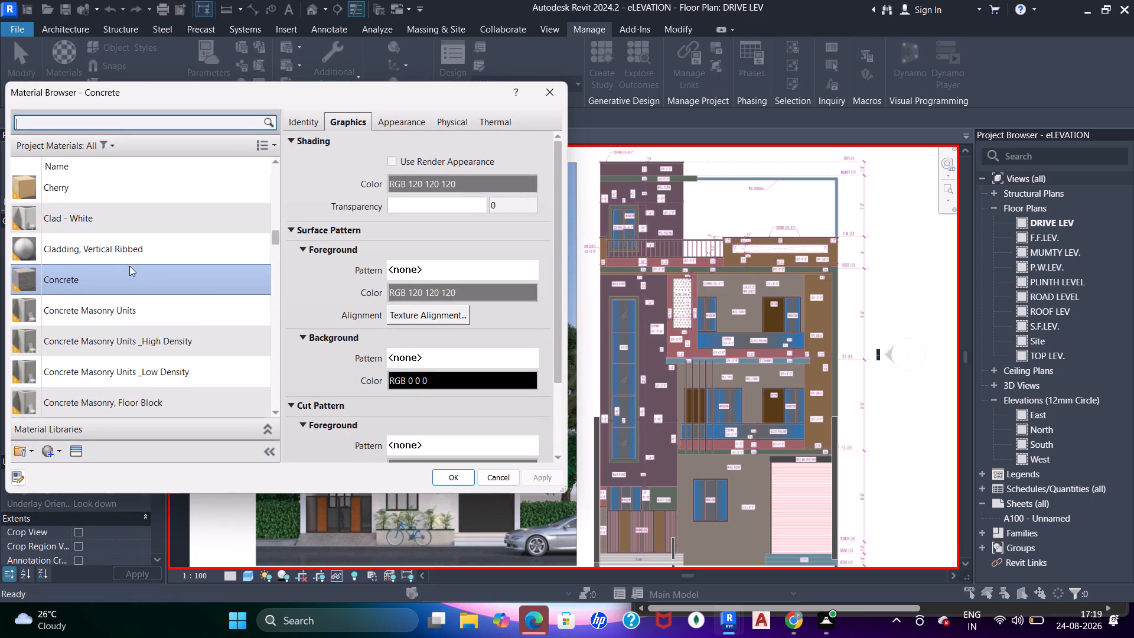
left_click(50, 451)
left_click(120, 479)
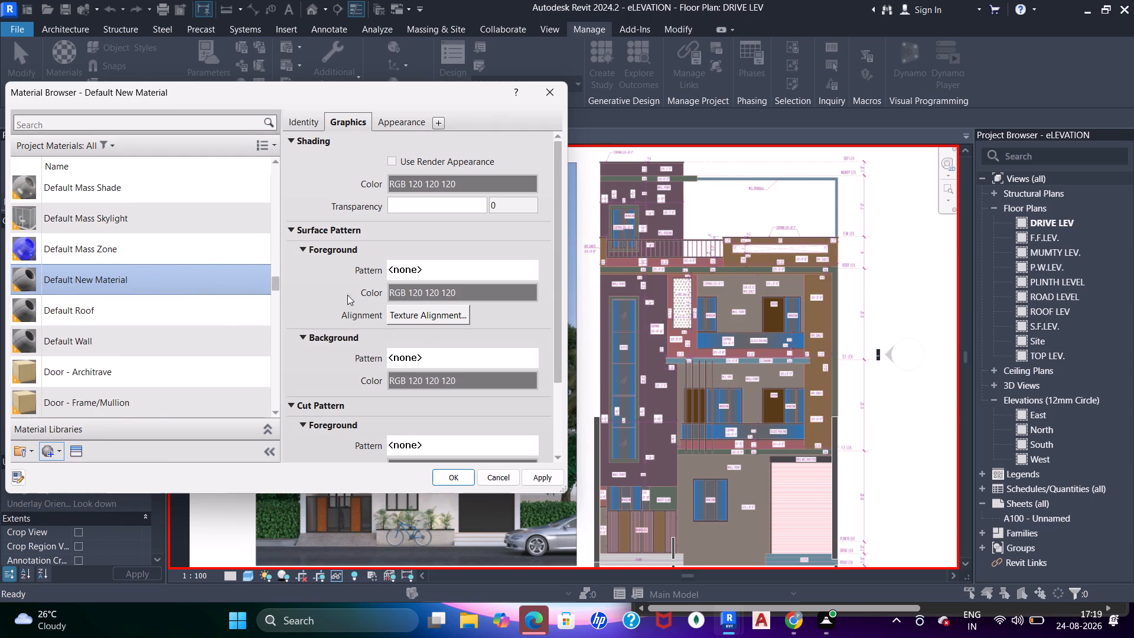
right_click(203, 274)
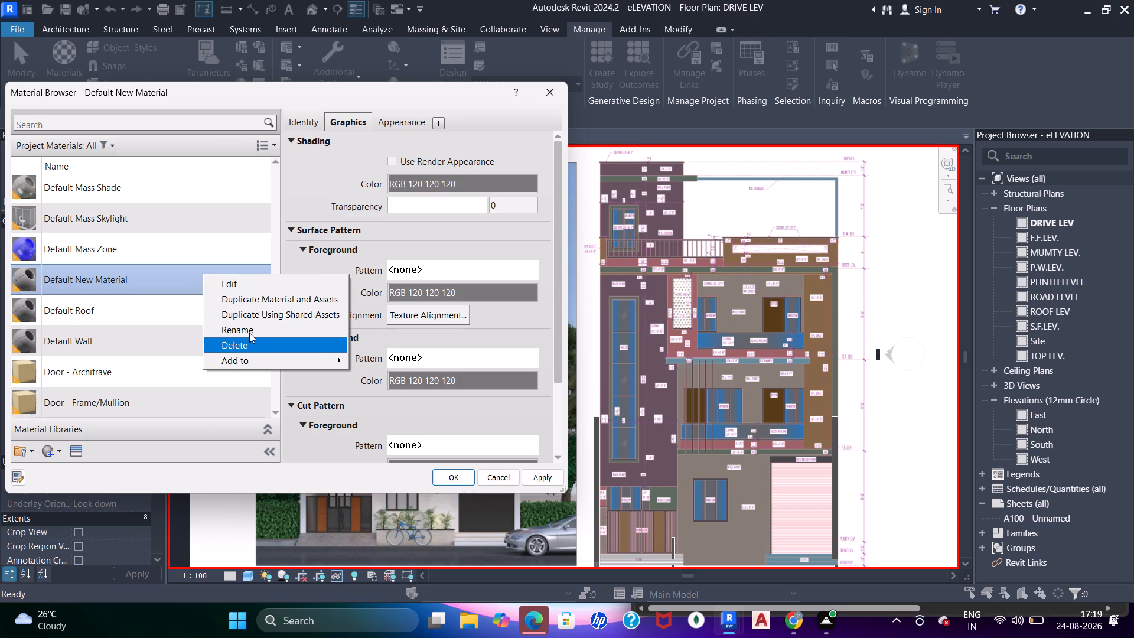
left_click(249, 333)
type("Blur")
key("equal")
key("BackSpace")
key("BackSpace")
key("e")
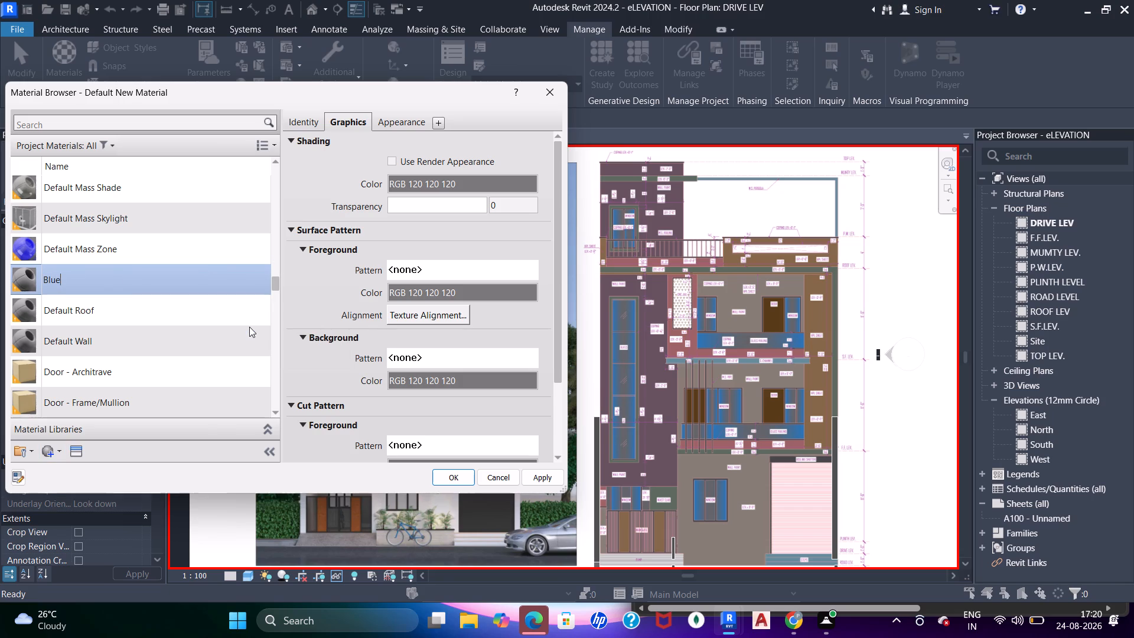
key("Return")
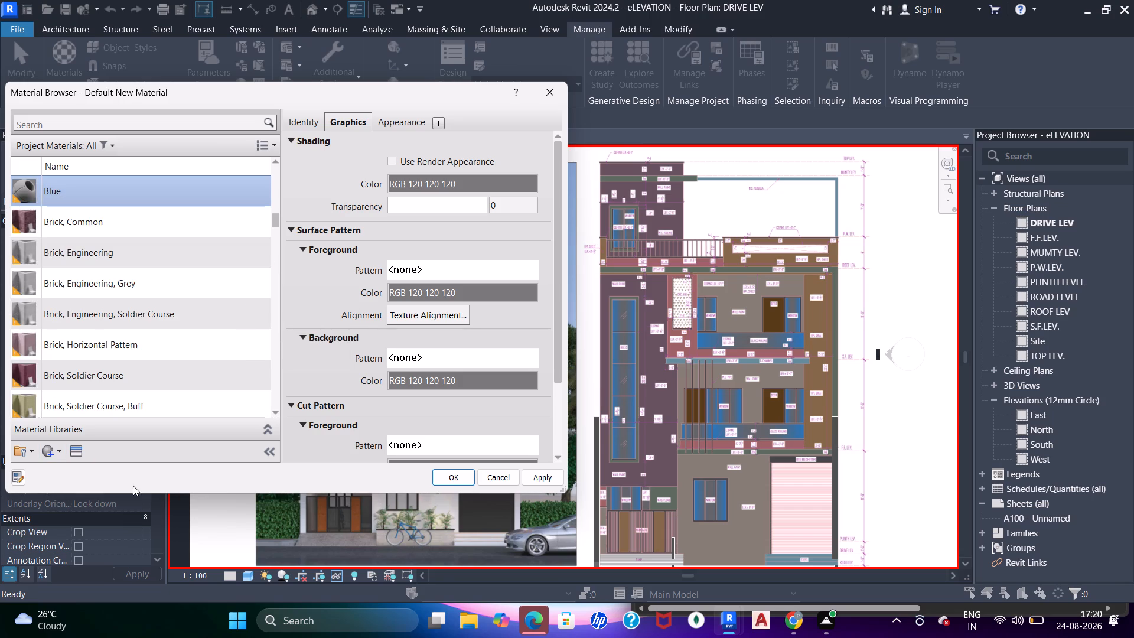
Browse the Paint, Glossy and Wall Paint assets in the Autodesk Physical Assets library for a suitable blue.
left_click(80, 452)
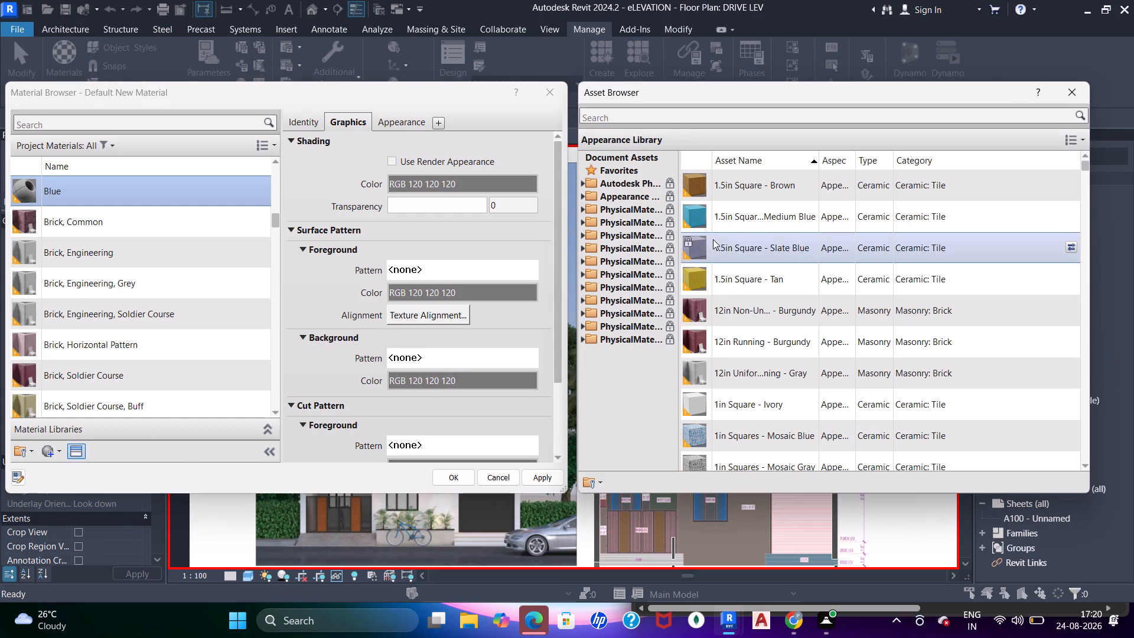
double_click(626, 185)
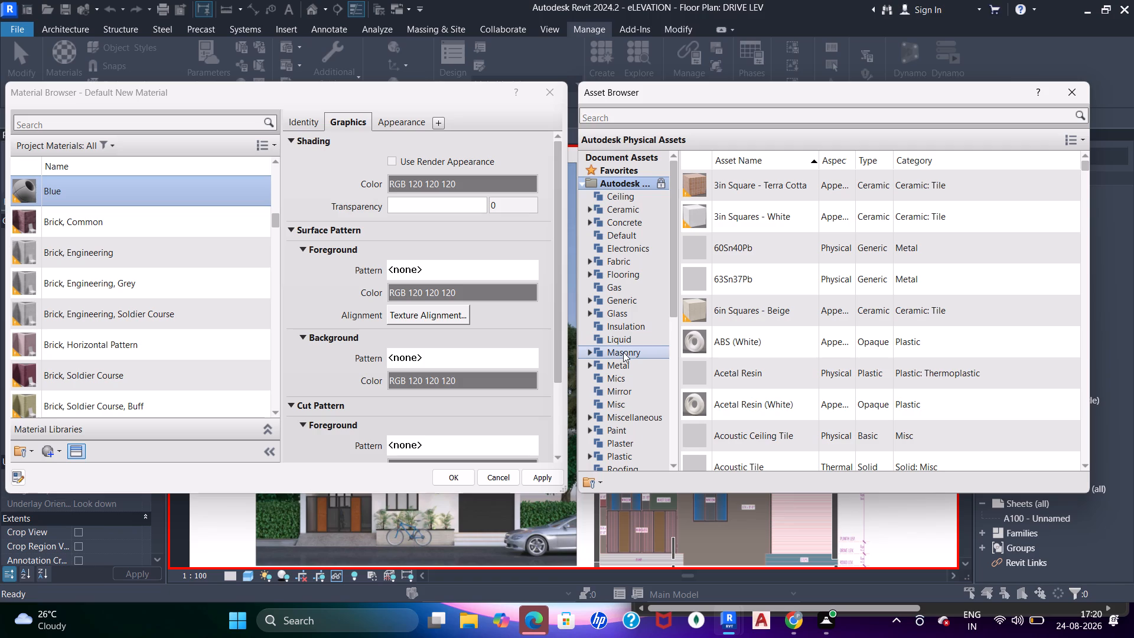
scroll(623, 352, "down", 4)
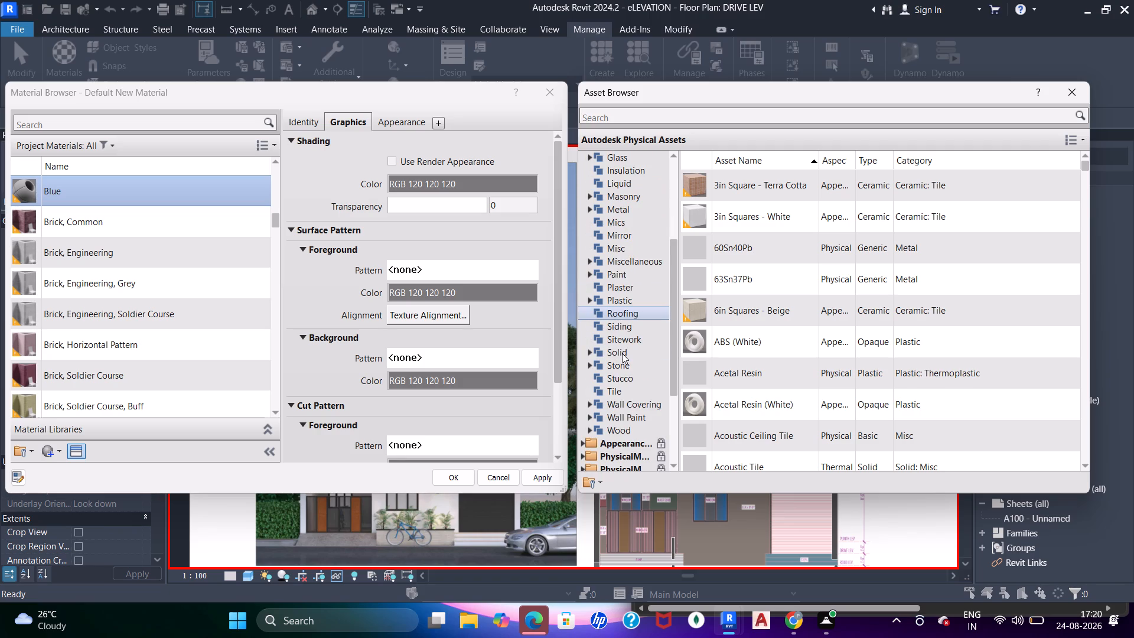
double_click(631, 280)
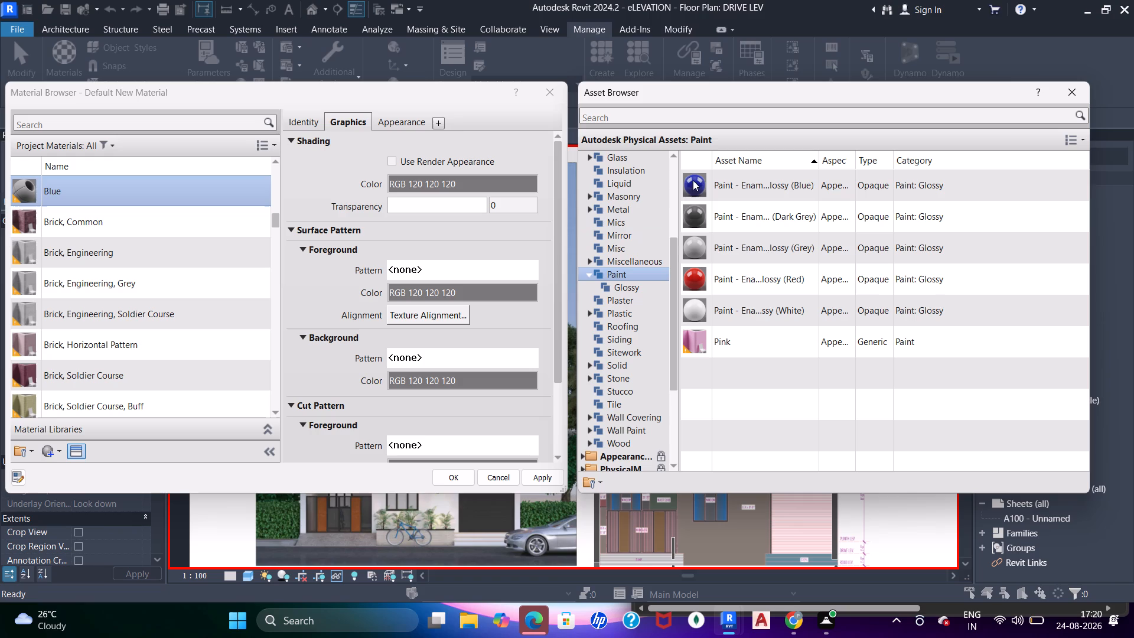
left_click(716, 181)
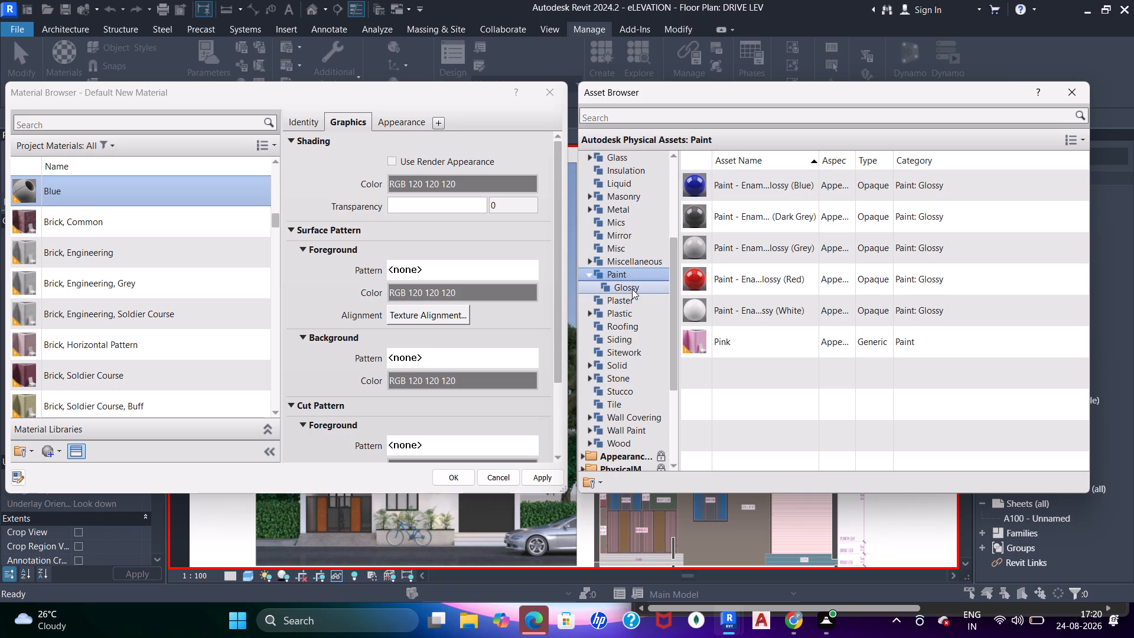
left_click(632, 289)
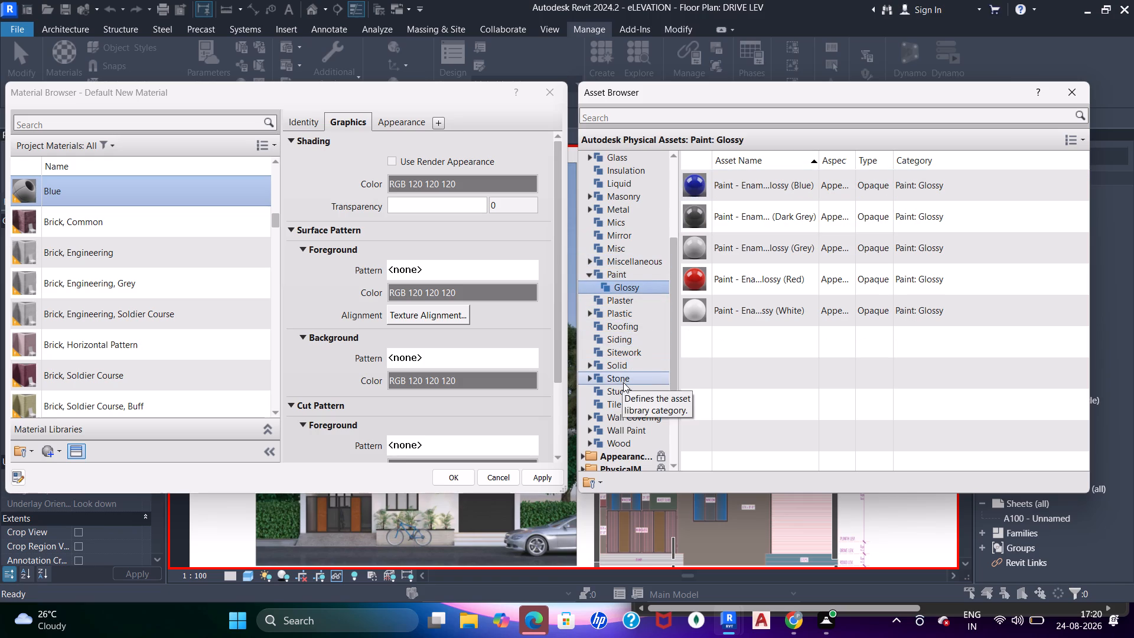
left_click(634, 426)
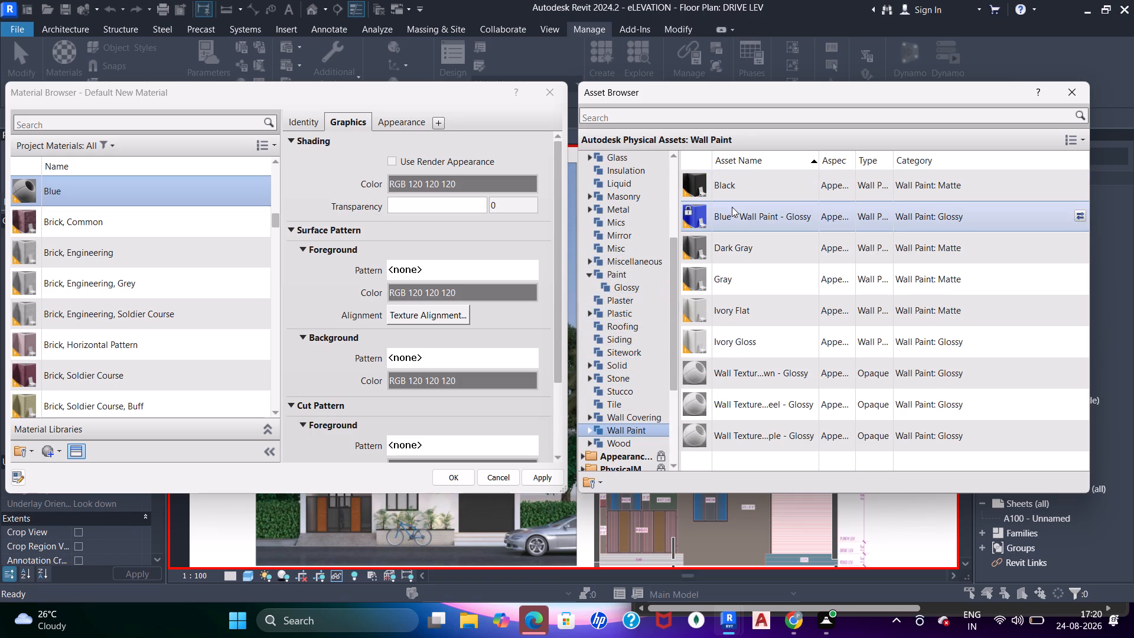
left_click(733, 217)
scroll(732, 315, "down", 1)
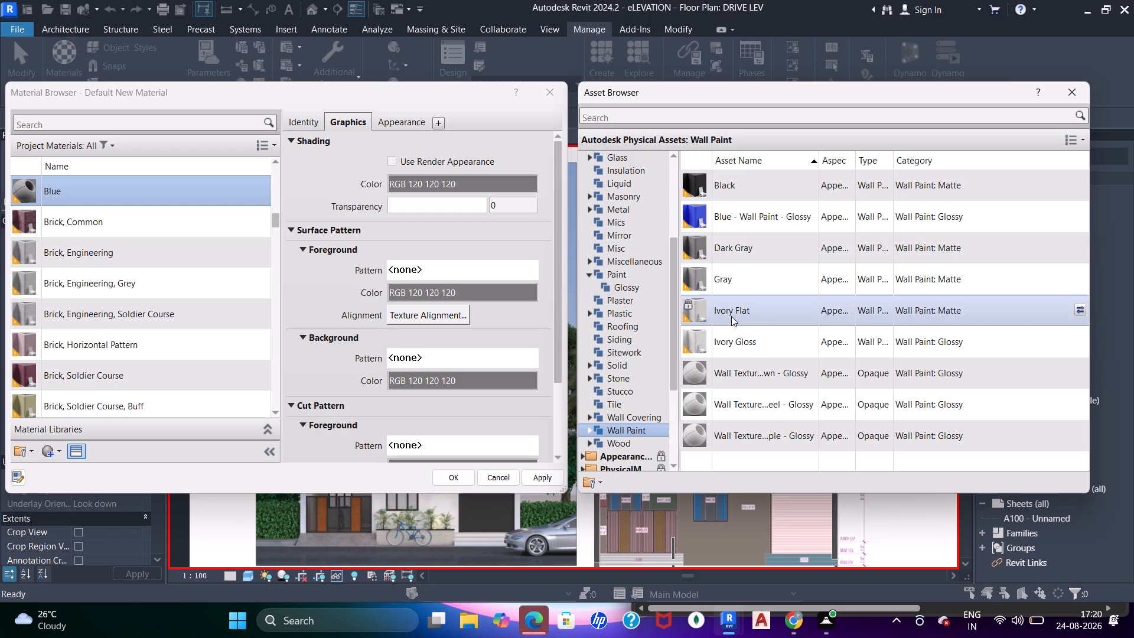
scroll(731, 316, "down", 4)
scroll(731, 316, "up", 5)
scroll(633, 359, "down", 2)
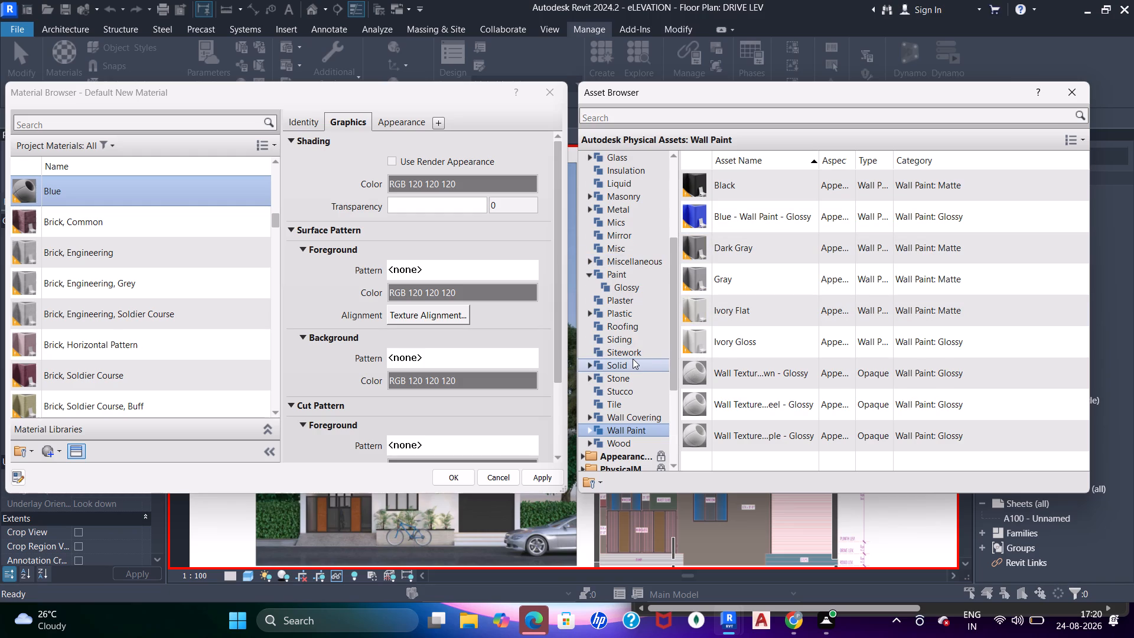
Look through the Appearance Library's assets and categories for a blue finish.
double_click(630, 381)
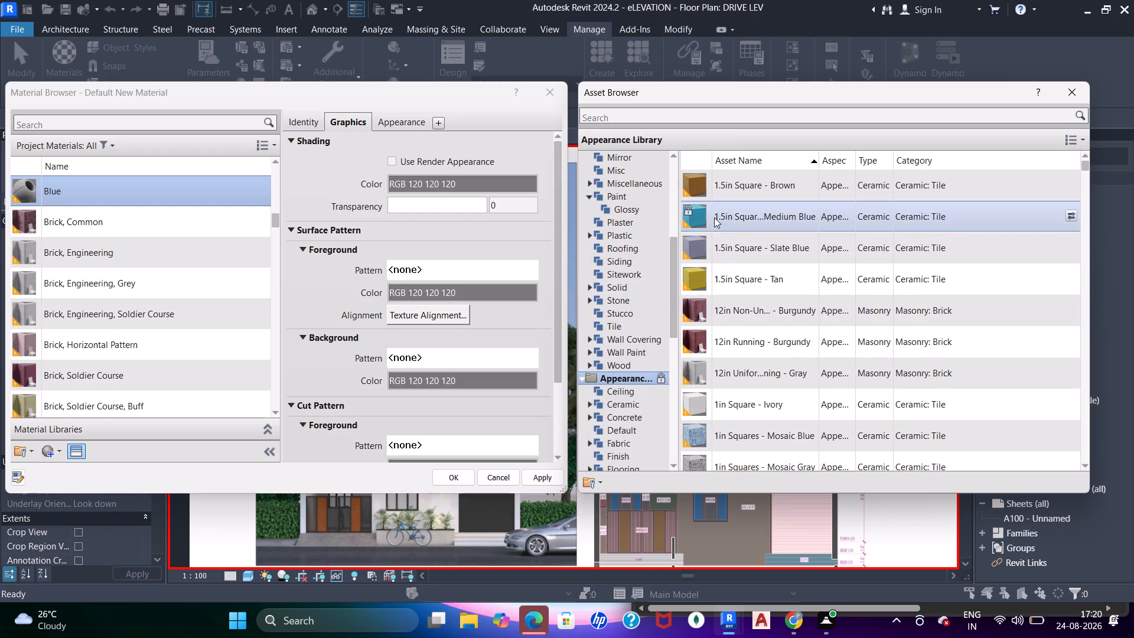
left_click(714, 217)
scroll(719, 388, "down", 3)
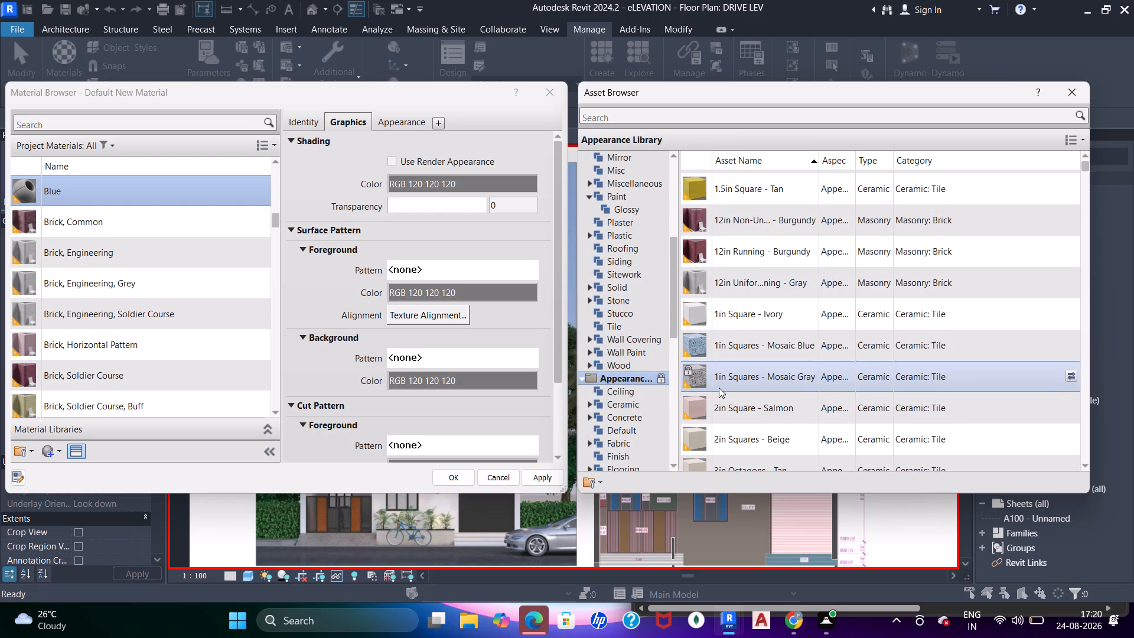
scroll(627, 408, "down", 2)
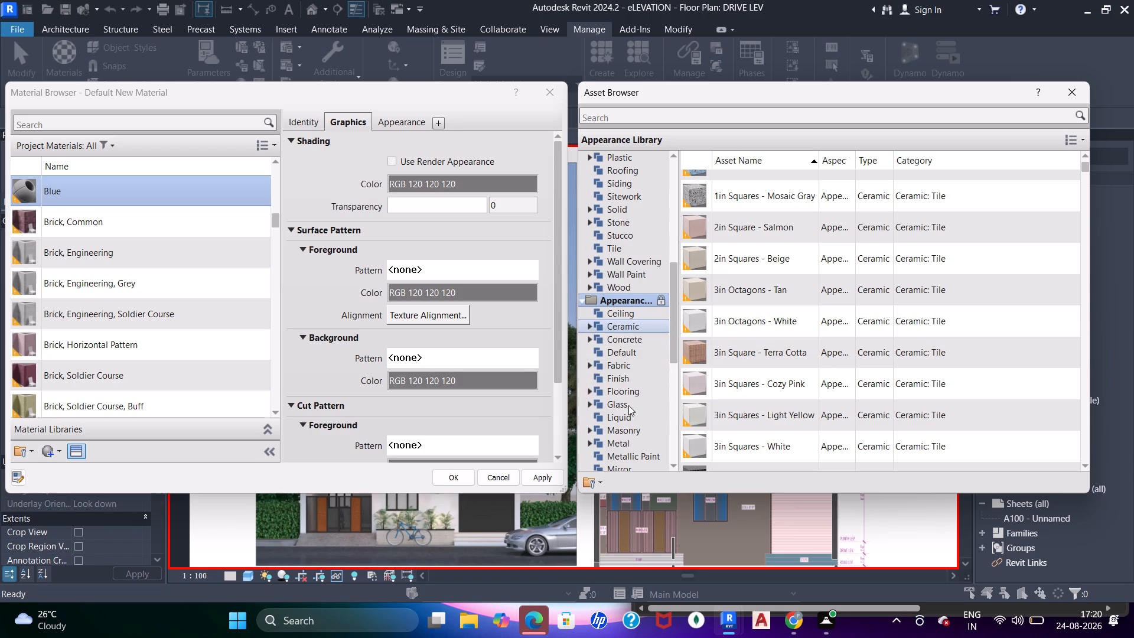
scroll(779, 300, "down", 6)
scroll(774, 315, "up", 4)
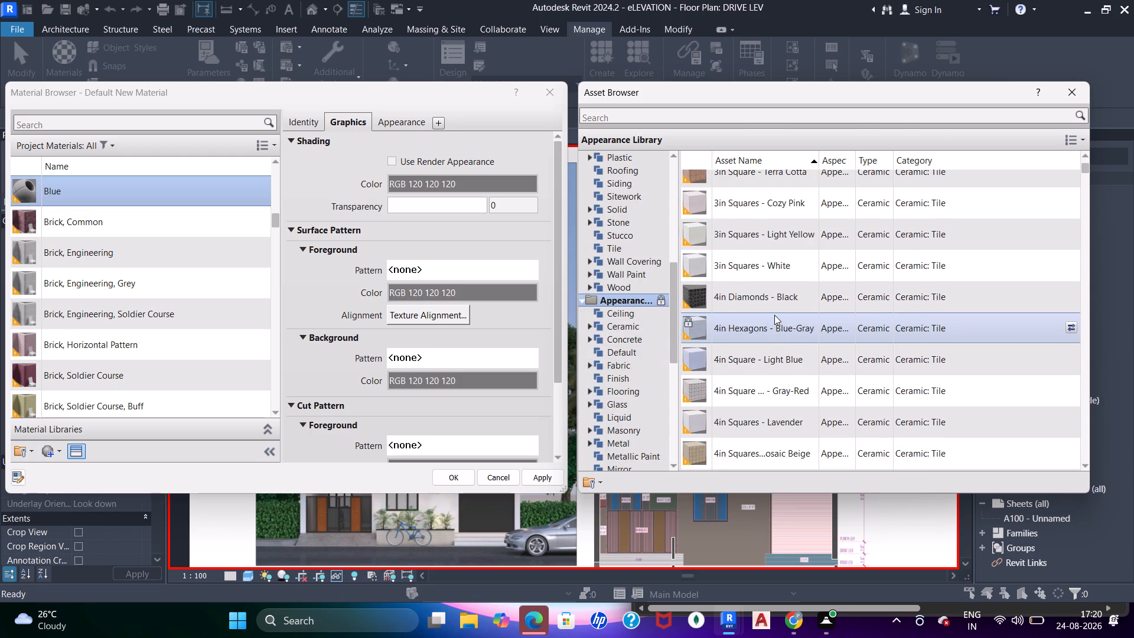
scroll(774, 315, "down", 5)
scroll(629, 337, "down", 1)
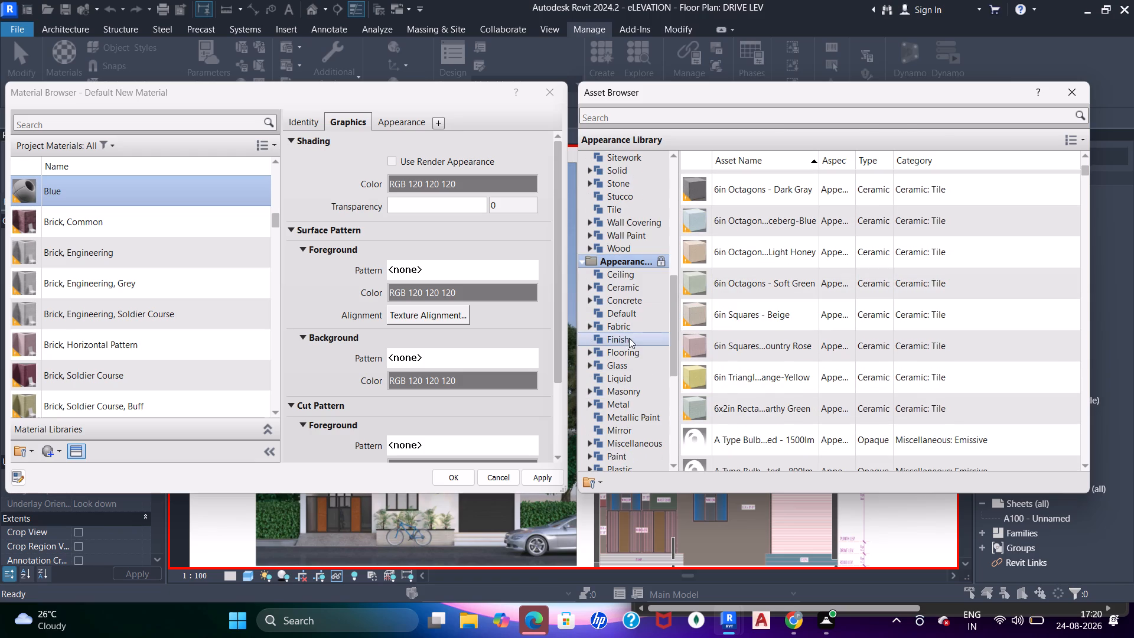
double_click(626, 263)
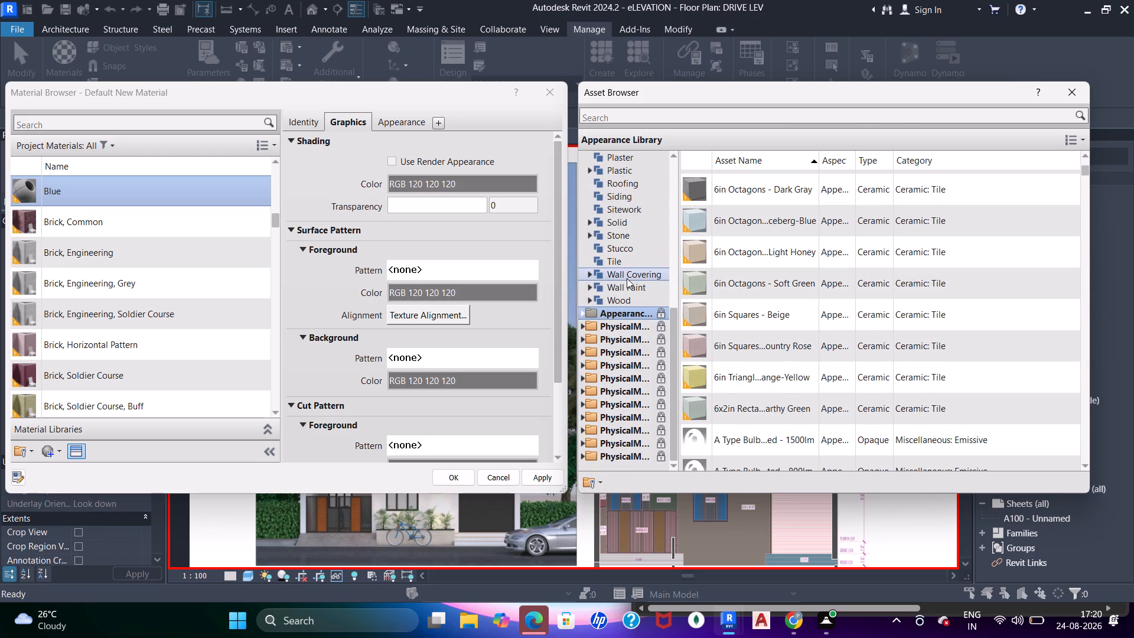
double_click(623, 312)
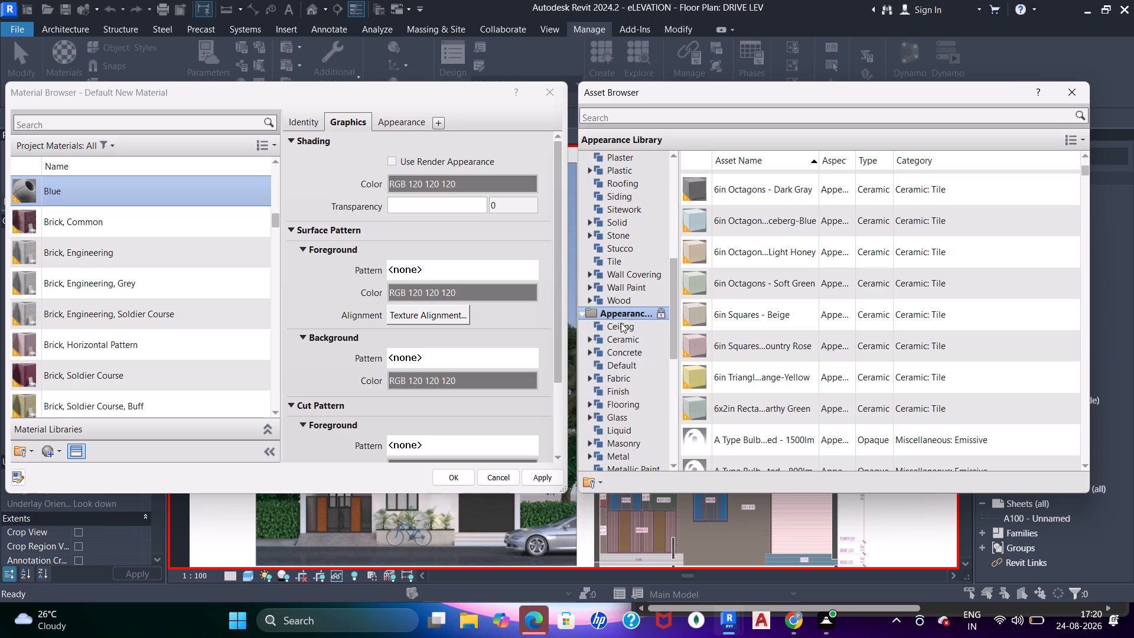
scroll(621, 346, "down", 2)
middle_click_drag(621, 346, 613, 292)
scroll(614, 325, "down", 2)
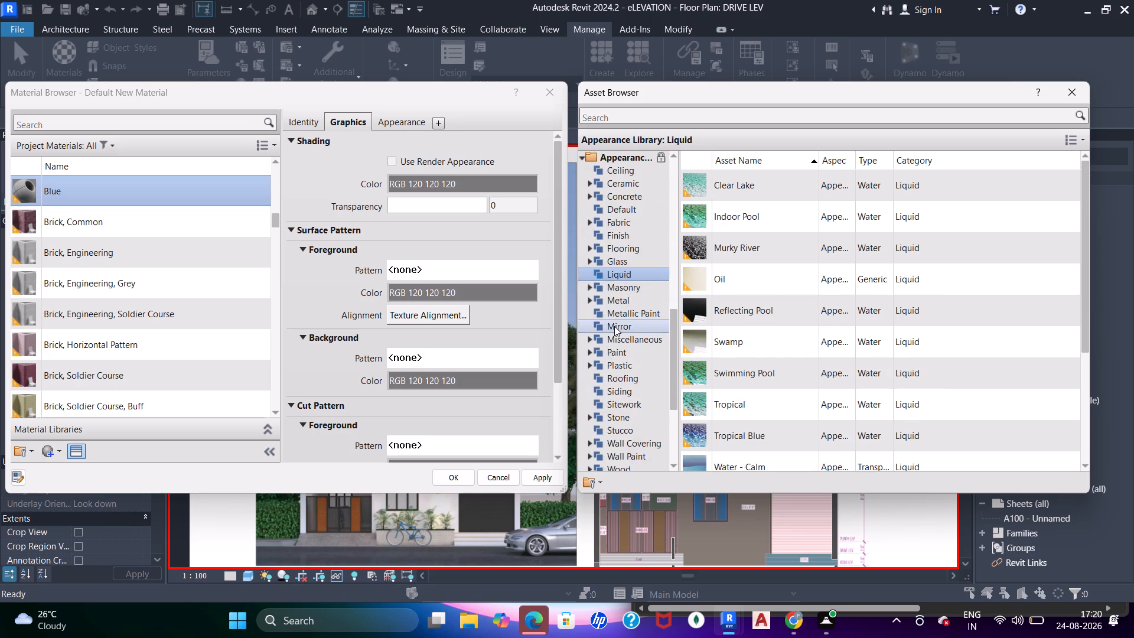
scroll(614, 326, "down", 1)
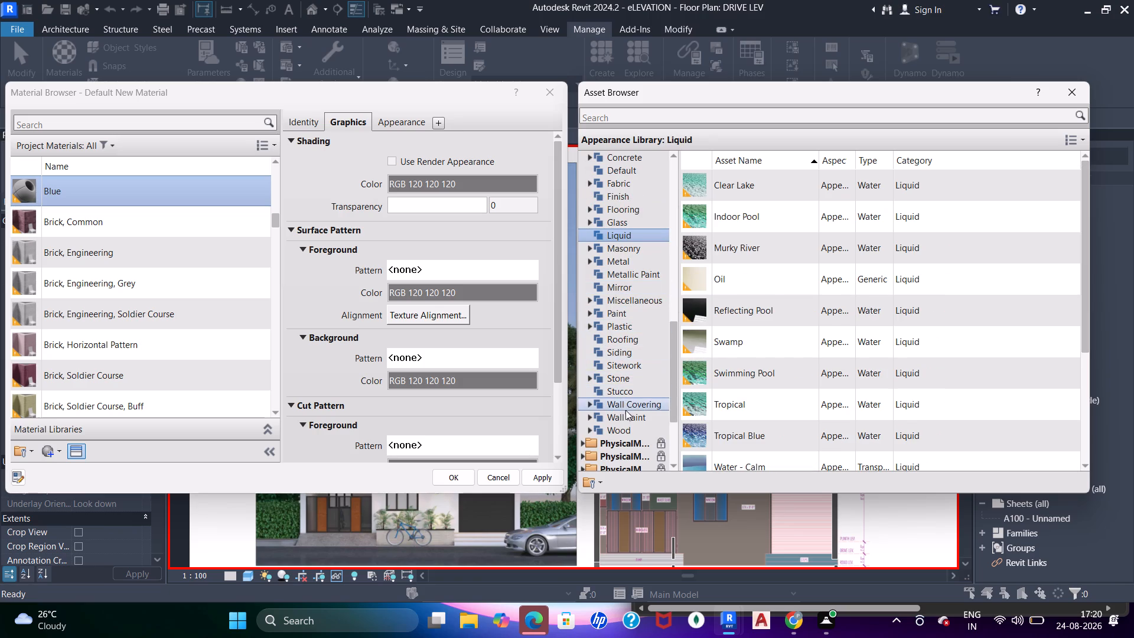
Examine the Appearance Library's Wall Paint shades, such as Cyan, Dark Turquoise and Navy, against the rendered reference elevation.
left_click(625, 415)
left_click(737, 315)
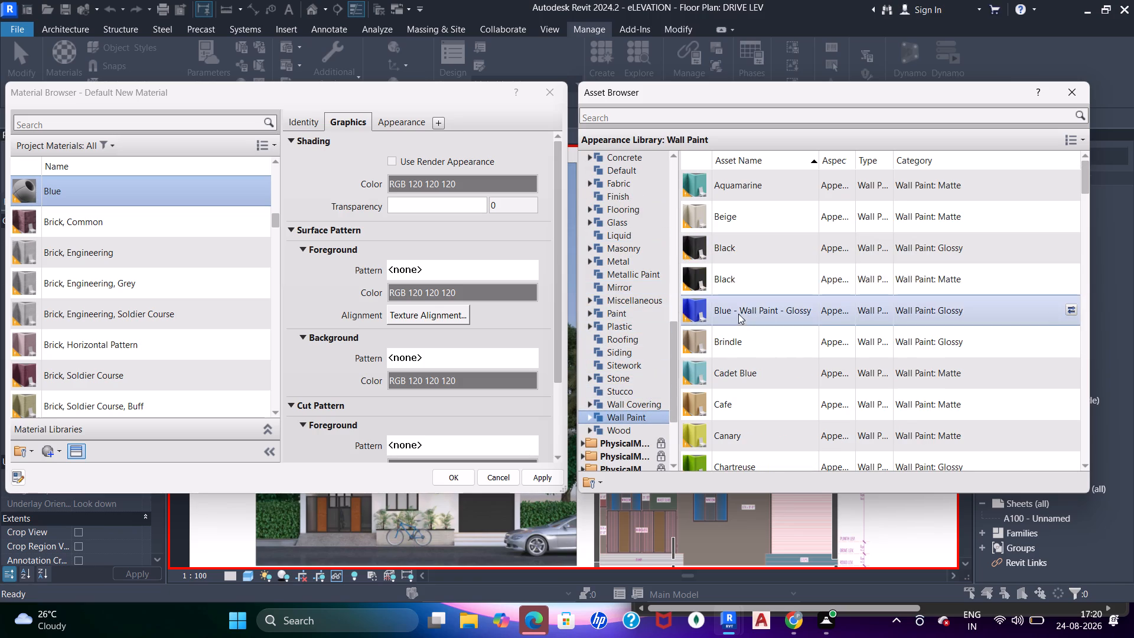
scroll(739, 292, "down", 5)
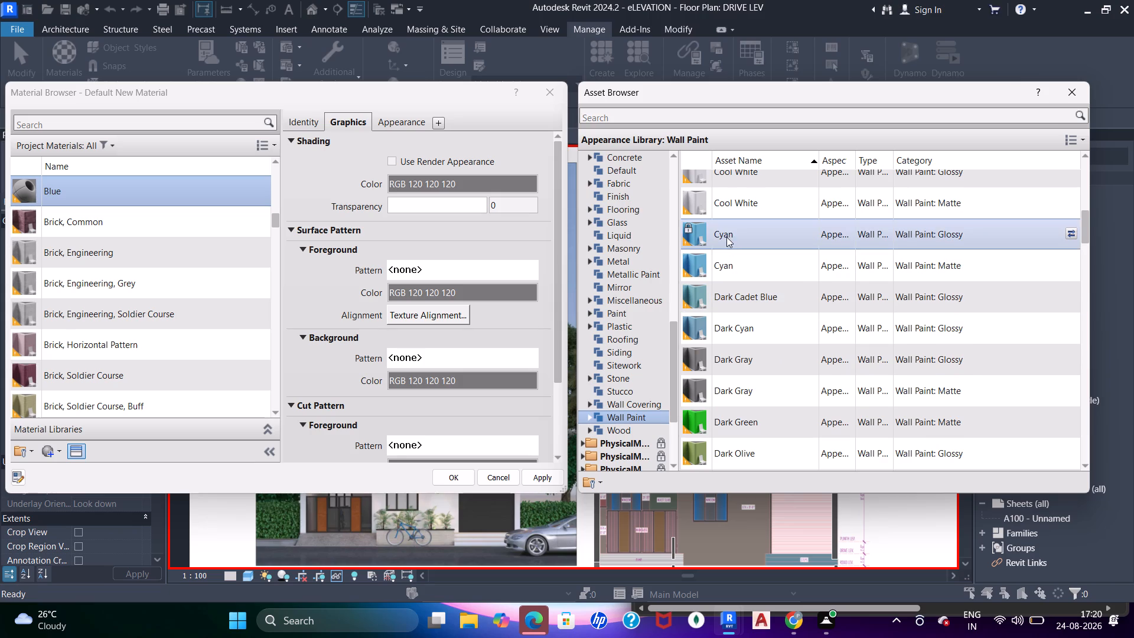
left_click(726, 236)
left_click(721, 325)
scroll(730, 333, "down", 4)
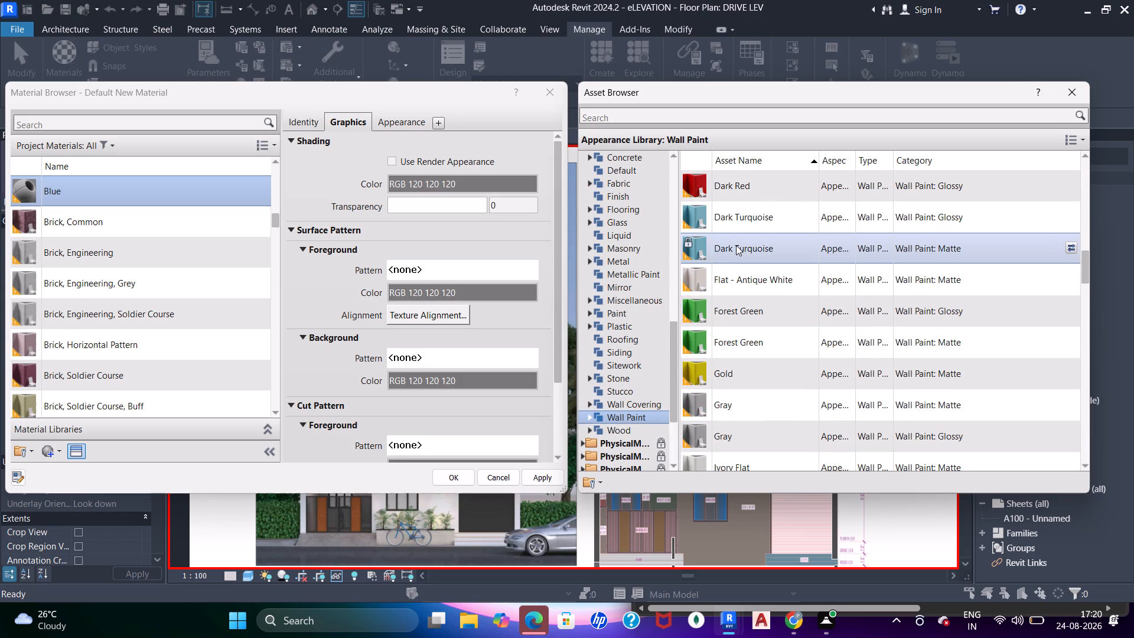
left_click(736, 245)
left_click(735, 217)
scroll(731, 249, "down", 3)
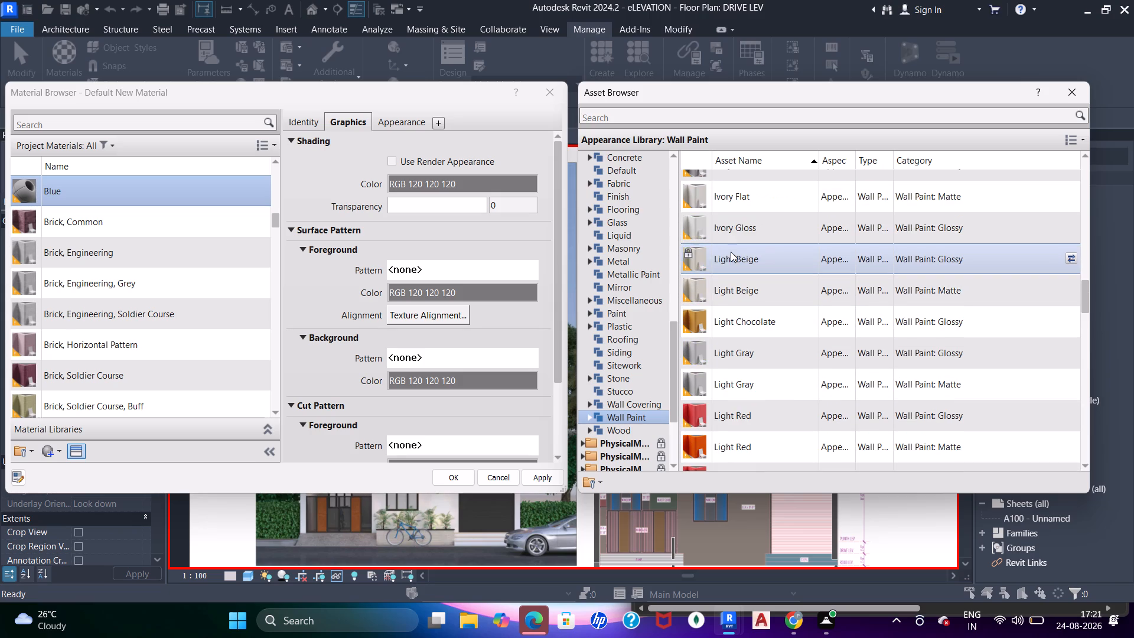
left_click_drag(424, 90, 587, 304)
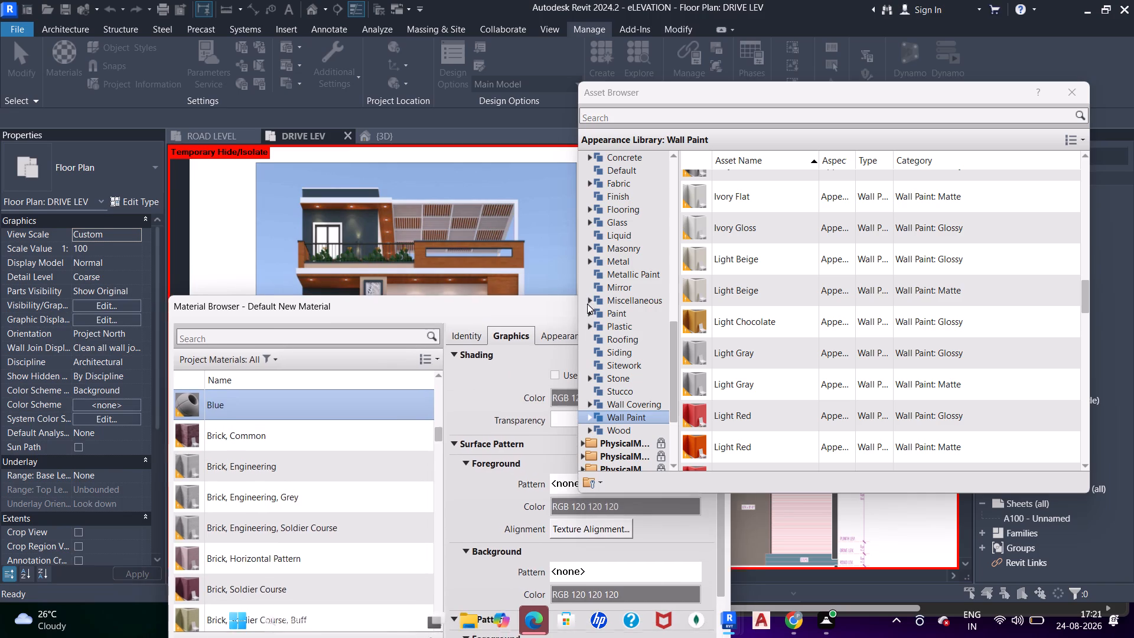
left_click_drag(587, 304, 354, 398)
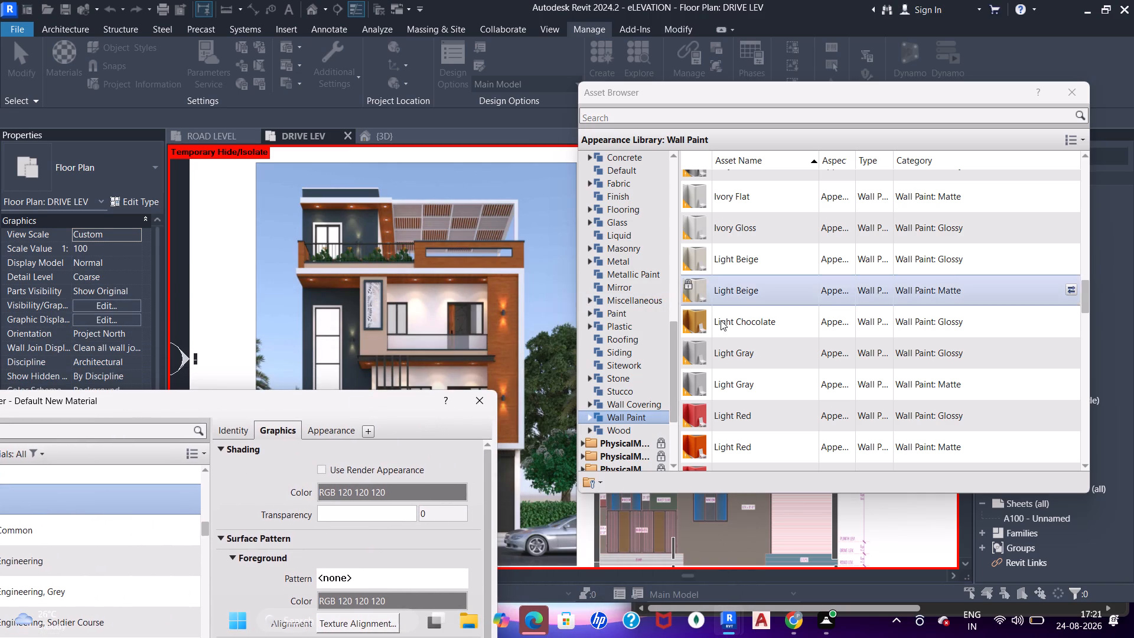
scroll(705, 310, "down", 3)
scroll(732, 351, "down", 3)
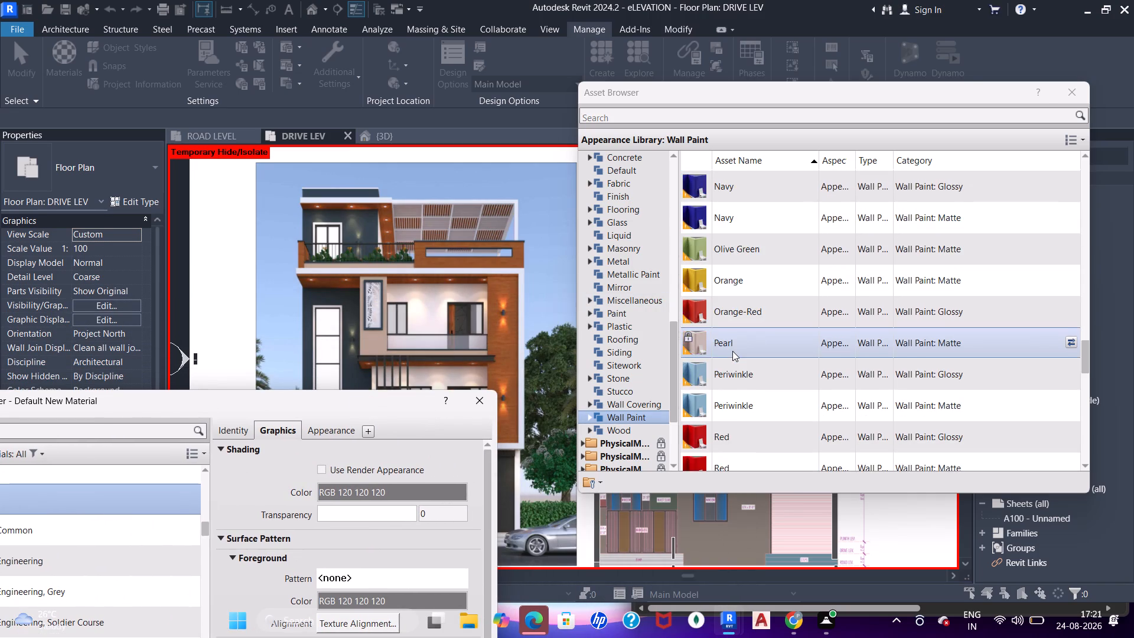
scroll(732, 351, "down", 9)
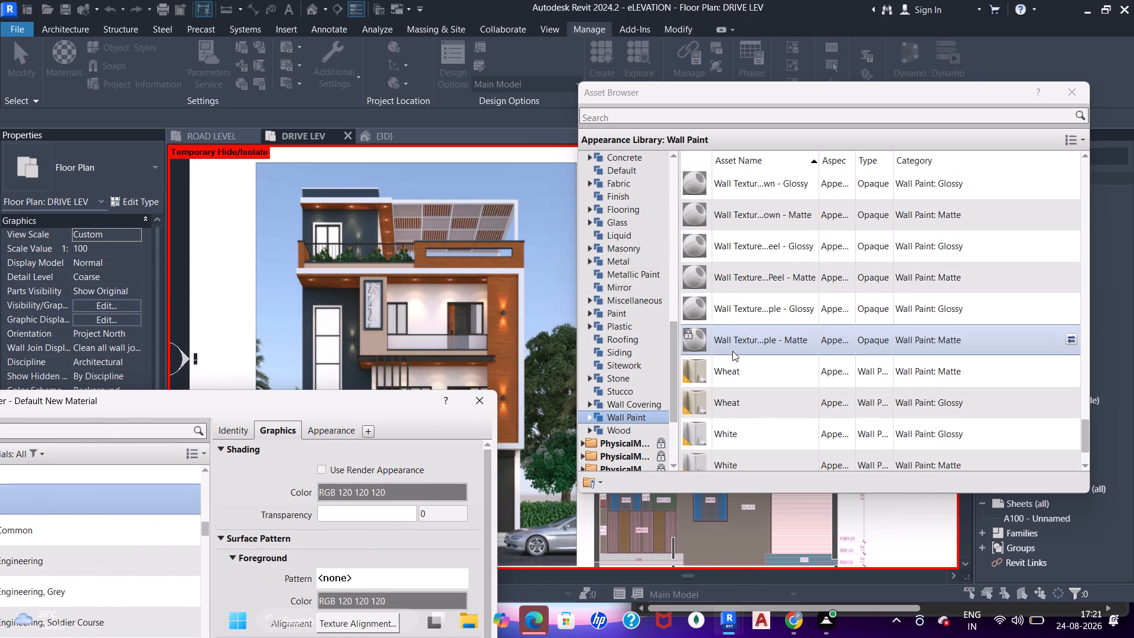
scroll(732, 351, "down", 4)
scroll(733, 351, "up", 10)
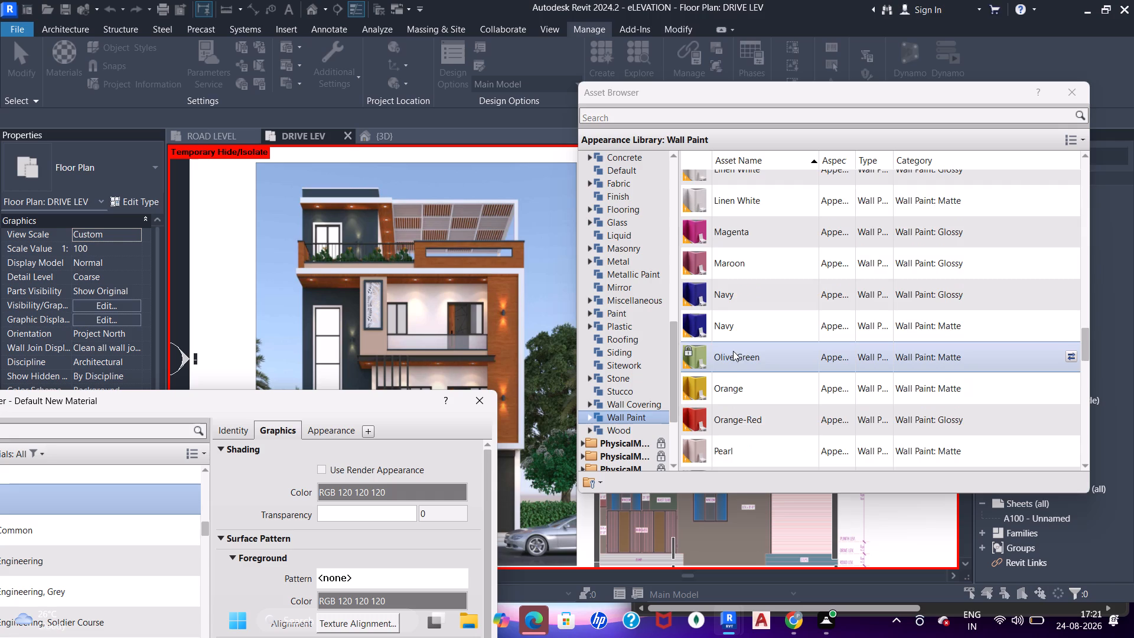
scroll(733, 351, "up", 2)
scroll(733, 351, "down", 2)
left_click(744, 330)
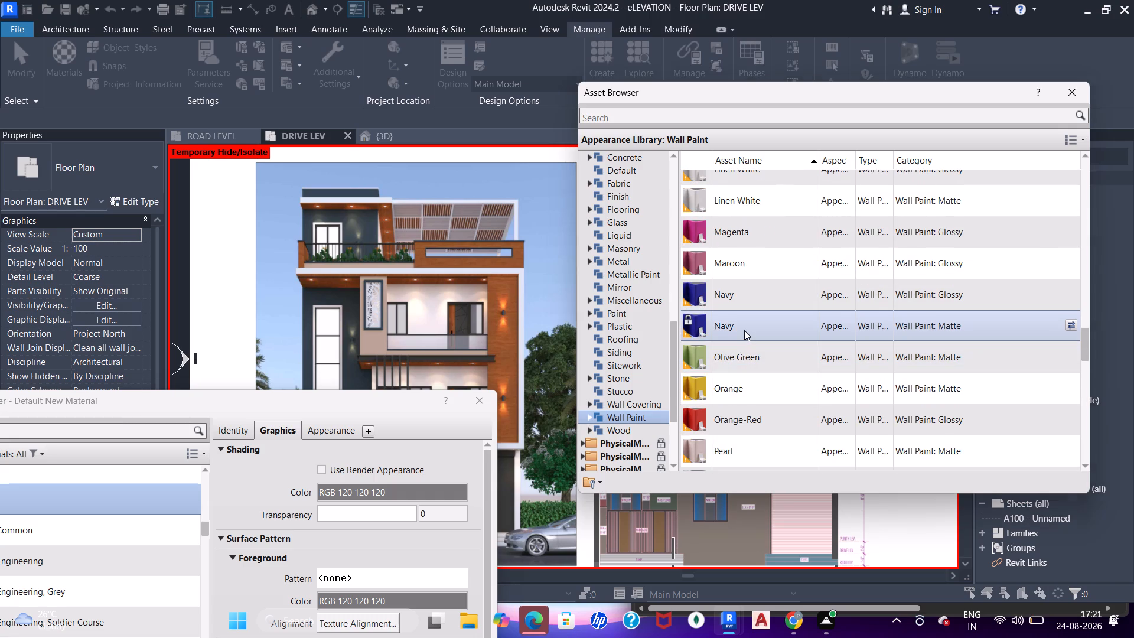
Assign the glossy Dark Cadet Blue wall paint appearance to the Blue material.
scroll(735, 303, "up", 9)
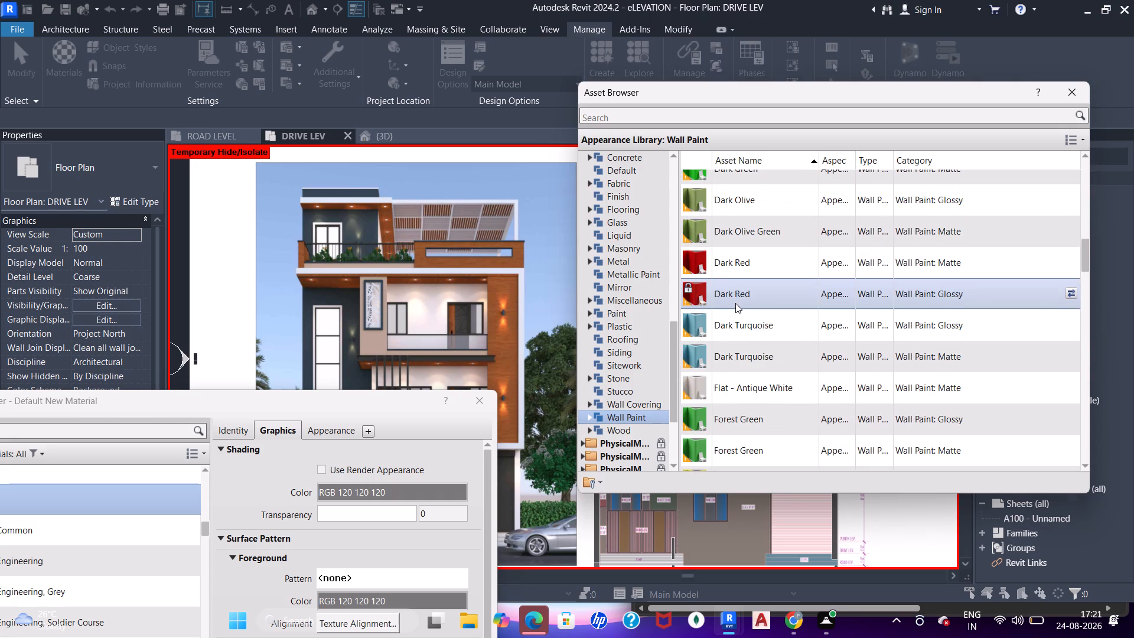
scroll(735, 303, "up", 2)
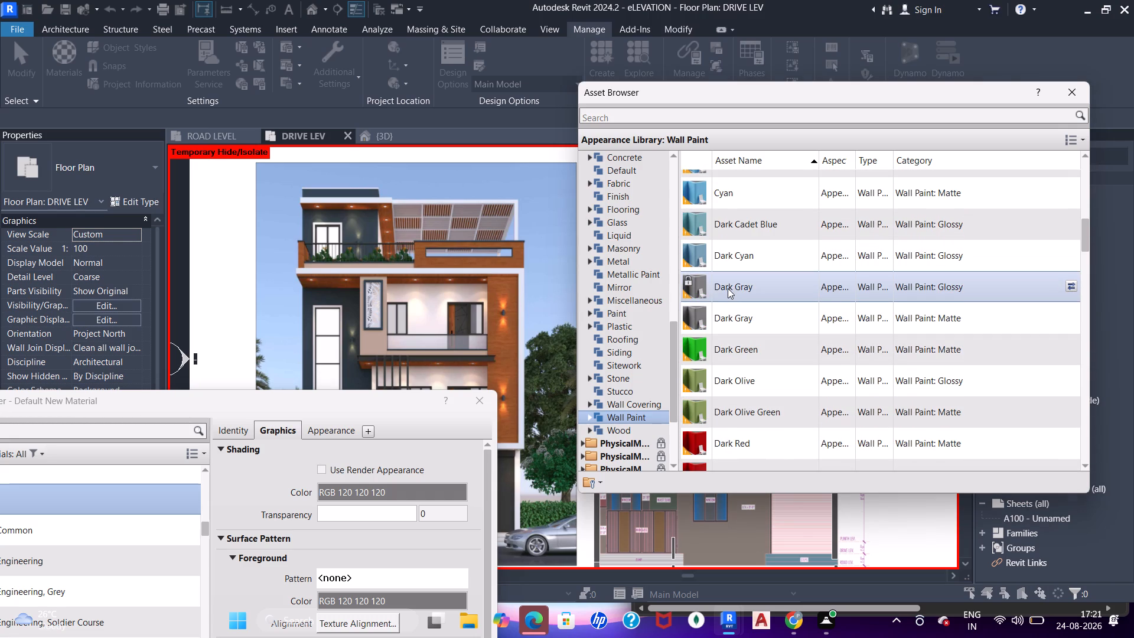
left_click(730, 262)
scroll(723, 271, "up", 6)
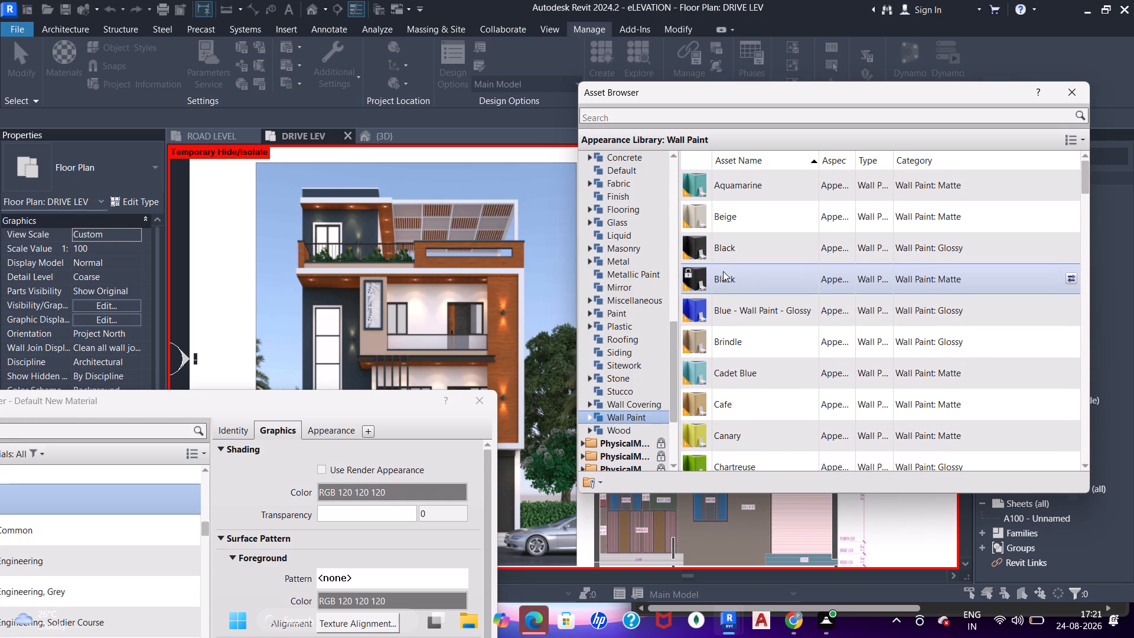
scroll(724, 349, "down", 4)
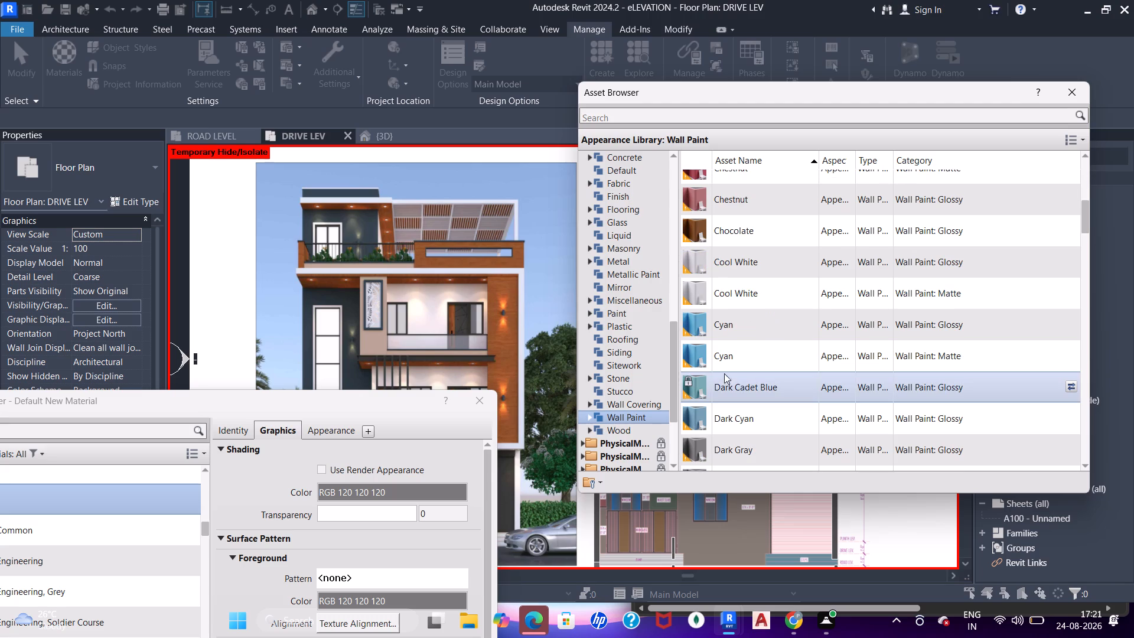
double_click(725, 377)
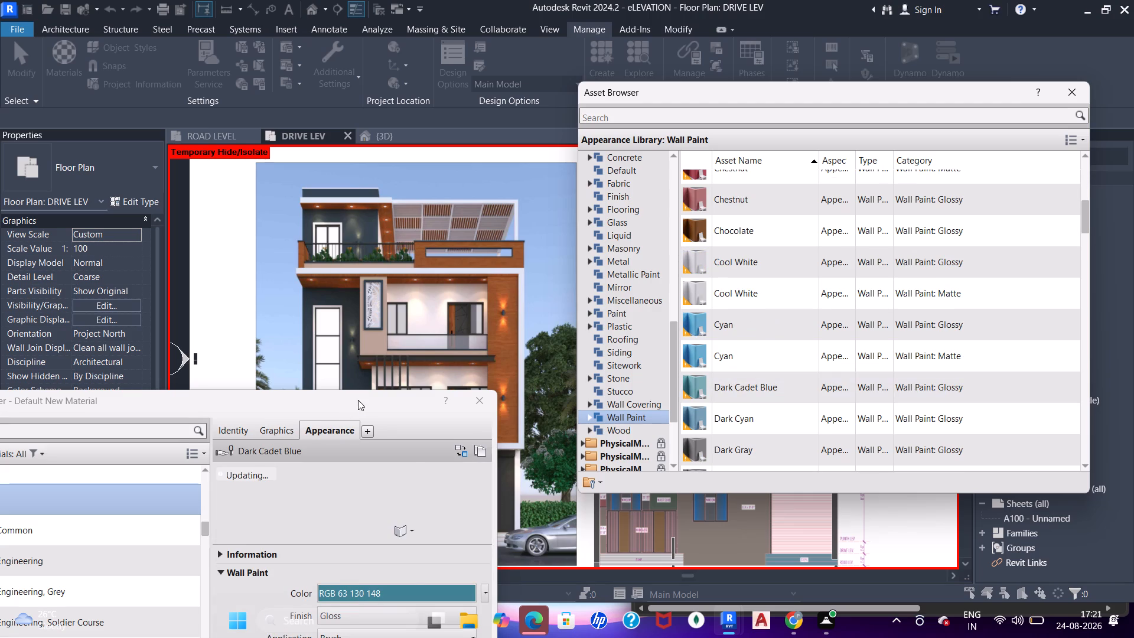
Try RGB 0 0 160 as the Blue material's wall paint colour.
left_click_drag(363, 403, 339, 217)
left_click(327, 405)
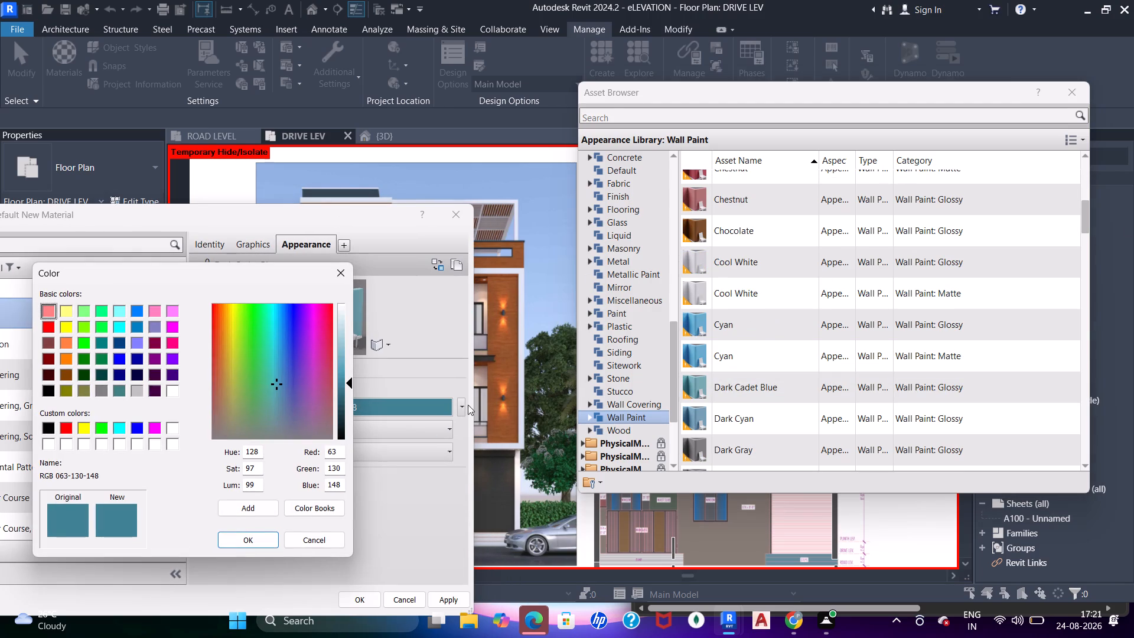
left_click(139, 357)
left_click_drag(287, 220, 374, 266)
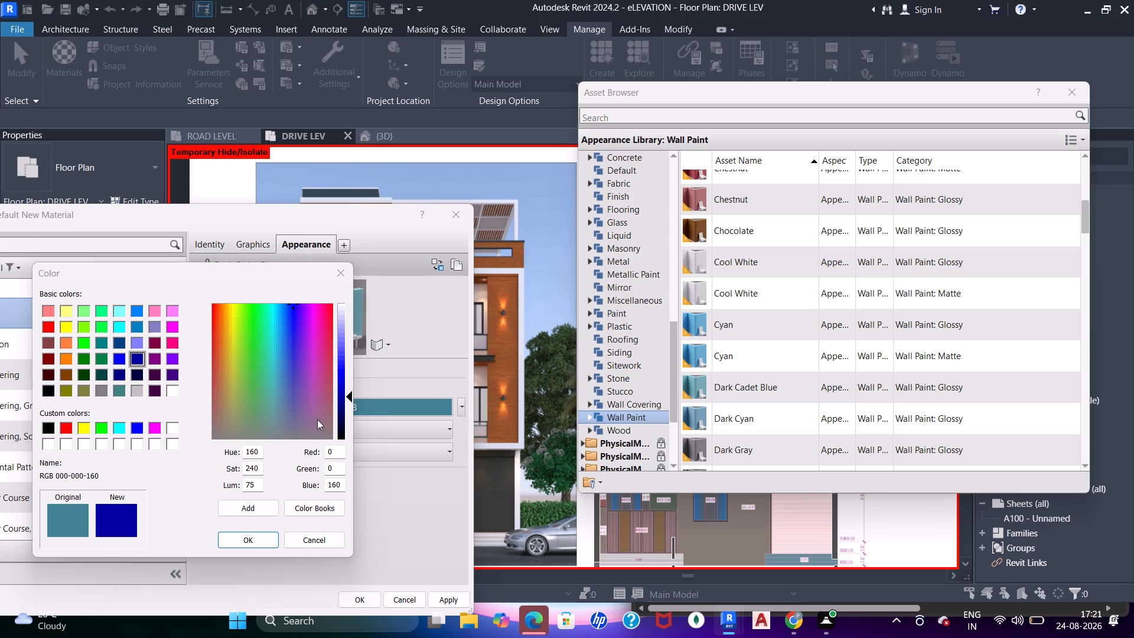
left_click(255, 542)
Set the Blue material's wall paint colour to RGB 0 64 128 and darken it to RGB 0 43 85.
left_click_drag(312, 212, 418, 354)
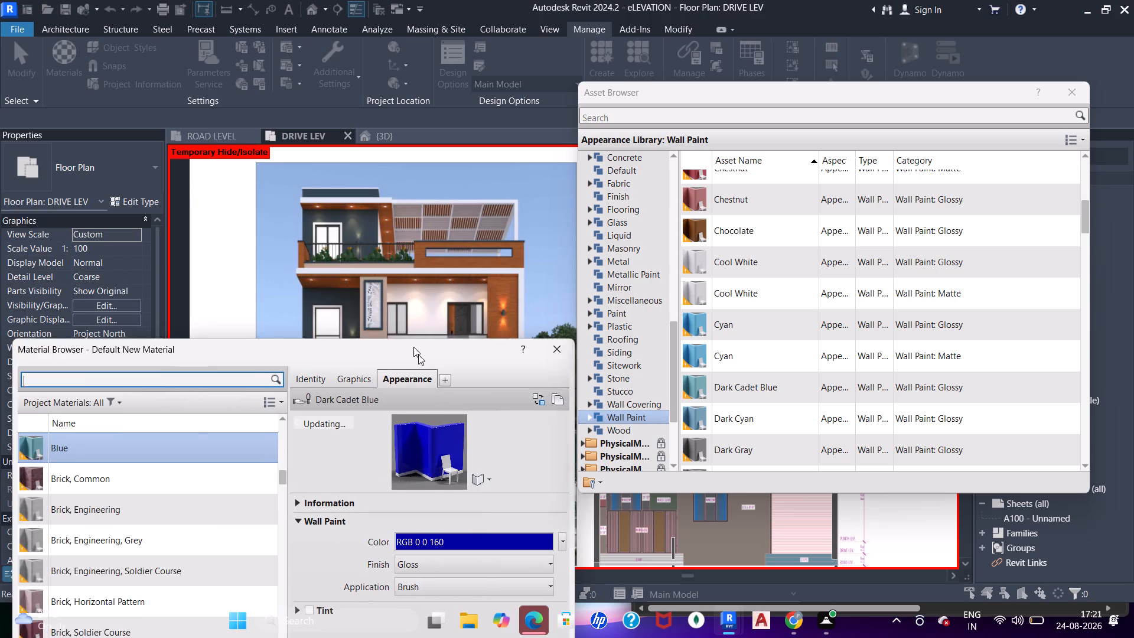
left_click_drag(418, 354, 326, 358)
left_click(382, 552)
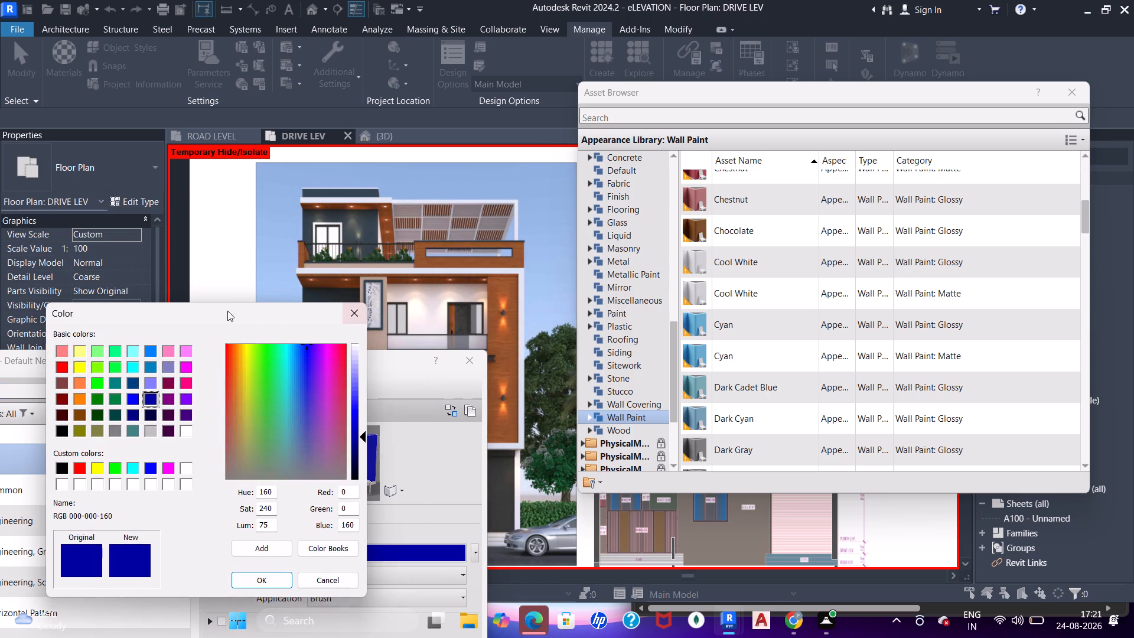
left_click(132, 388)
left_click(271, 575)
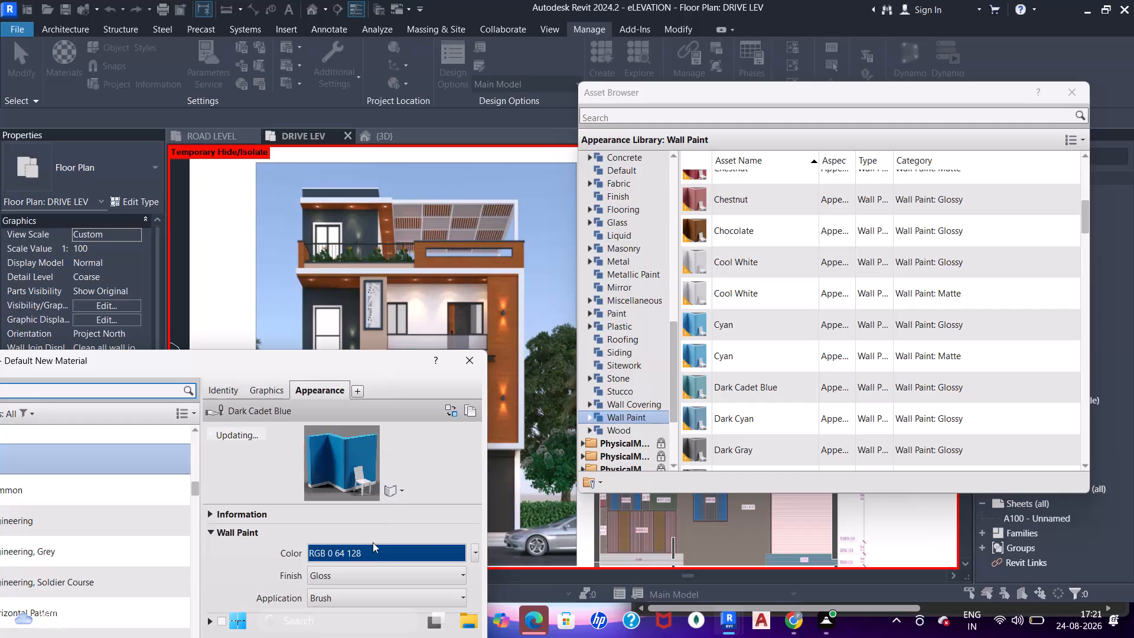
left_click(368, 553)
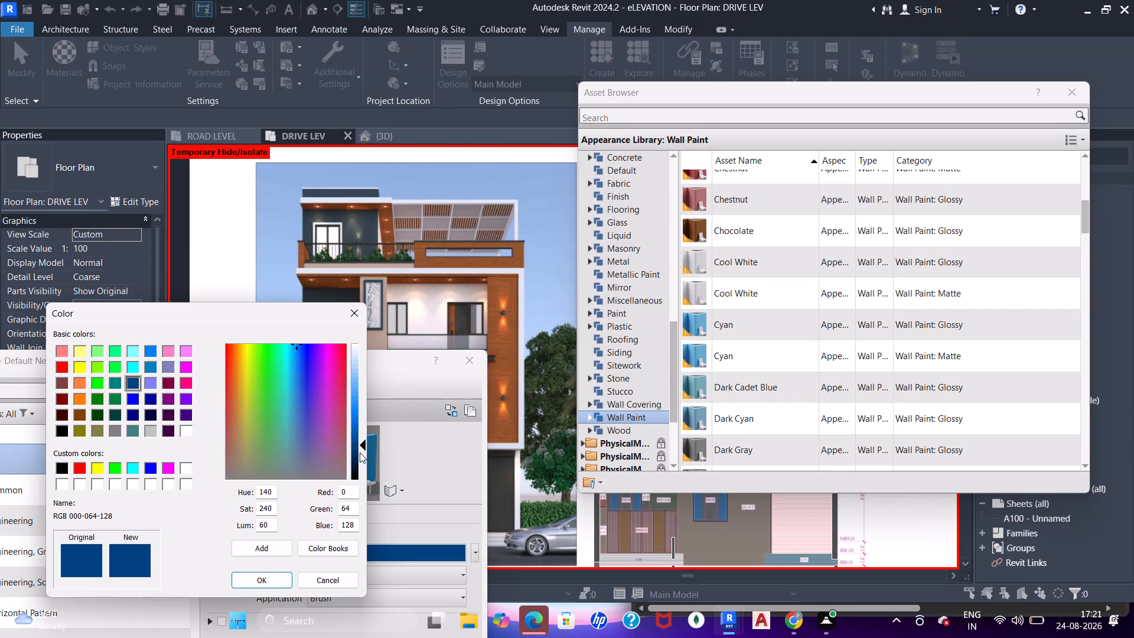
left_click_drag(361, 447, 360, 457)
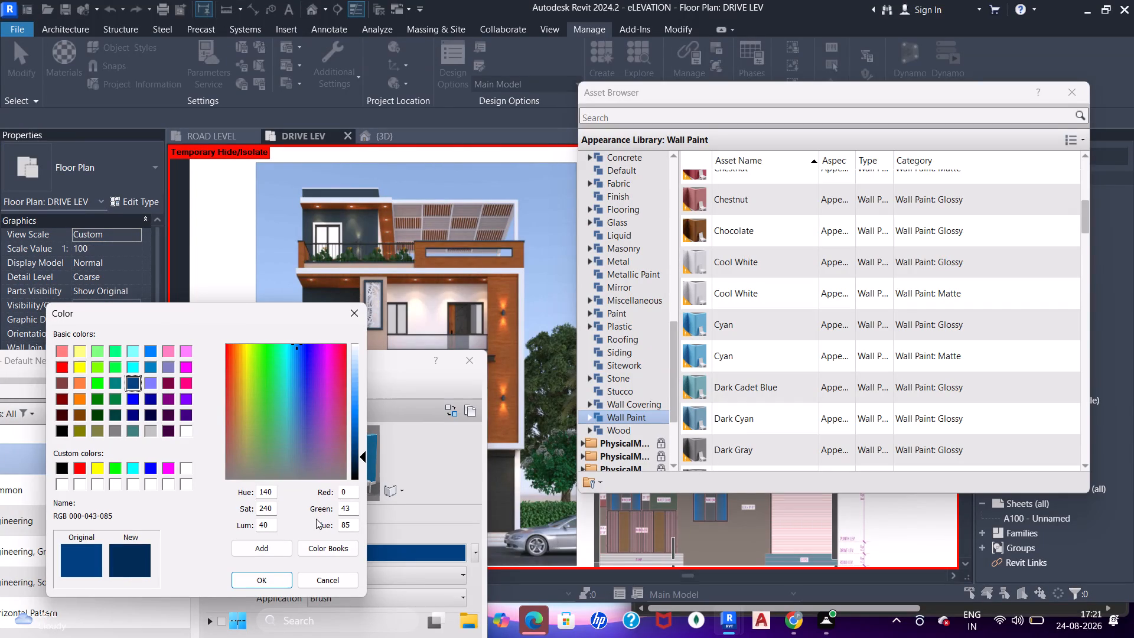
left_click(273, 583)
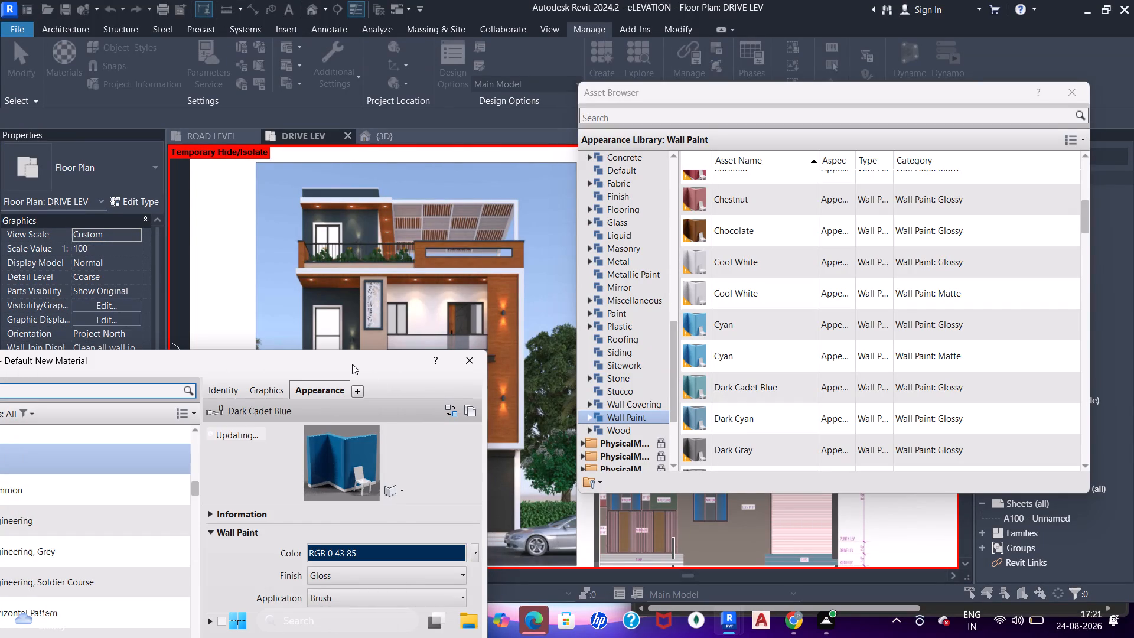
Make the Blue material's shading use its render appearance and save the material.
left_click_drag(402, 379, 394, 165)
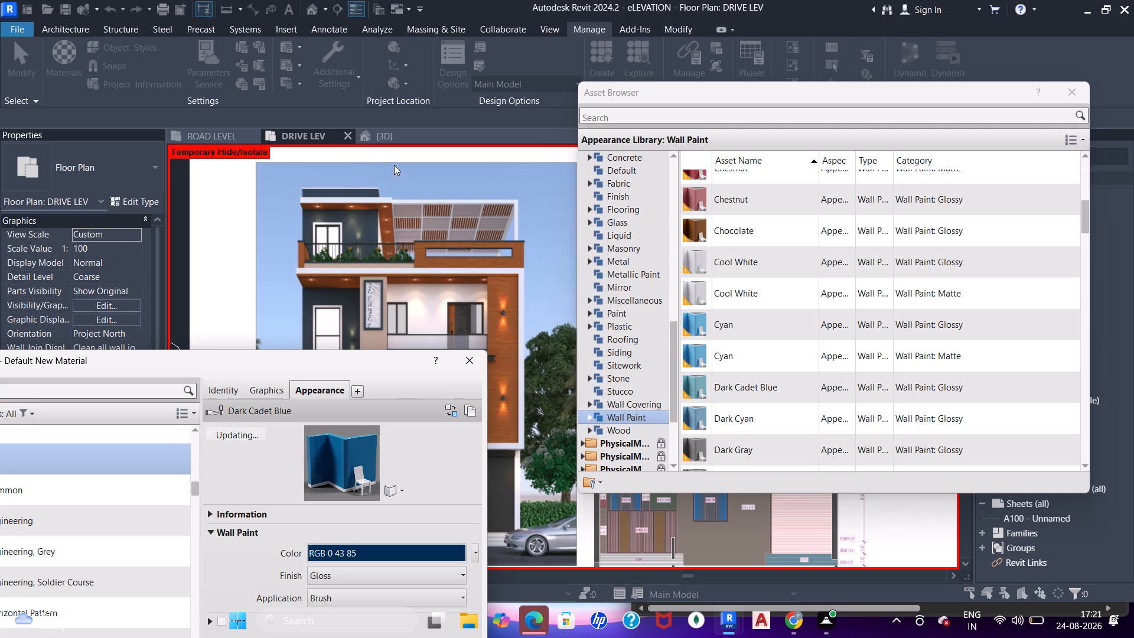
left_click_drag(394, 165, 394, 155)
left_click_drag(352, 364, 360, 219)
left_click(271, 246)
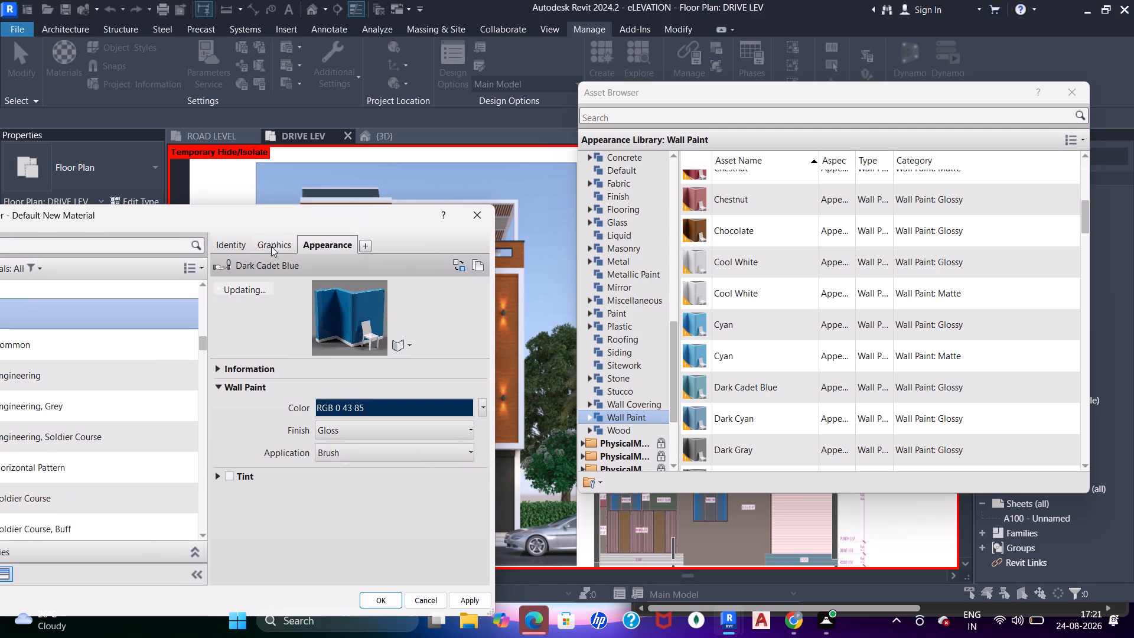
left_click(318, 291)
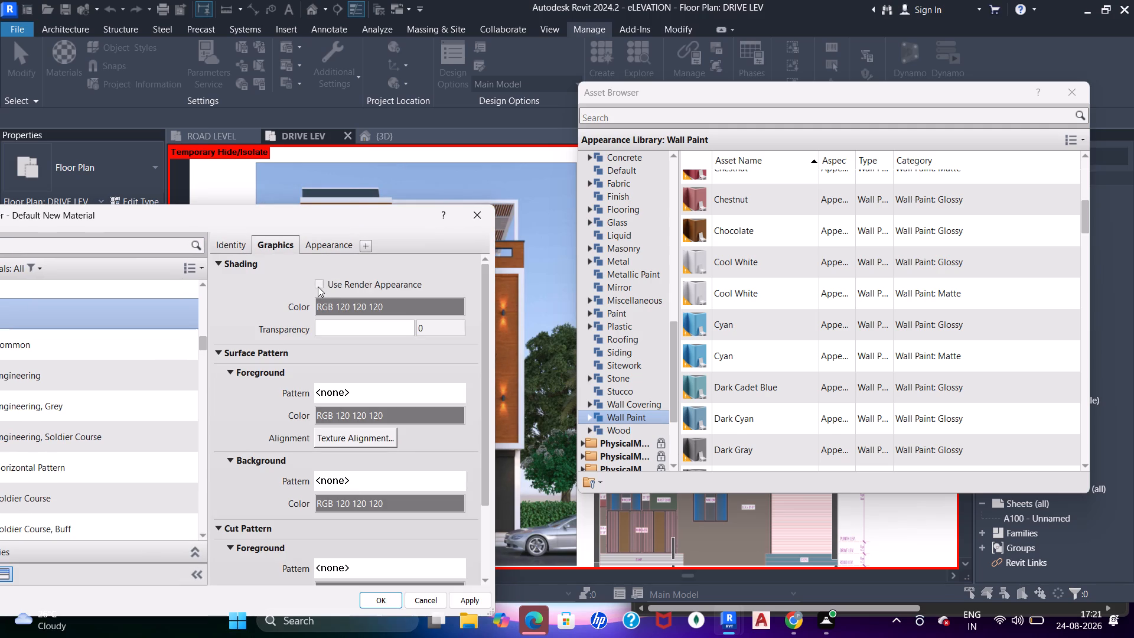
left_click(318, 287)
left_click(327, 245)
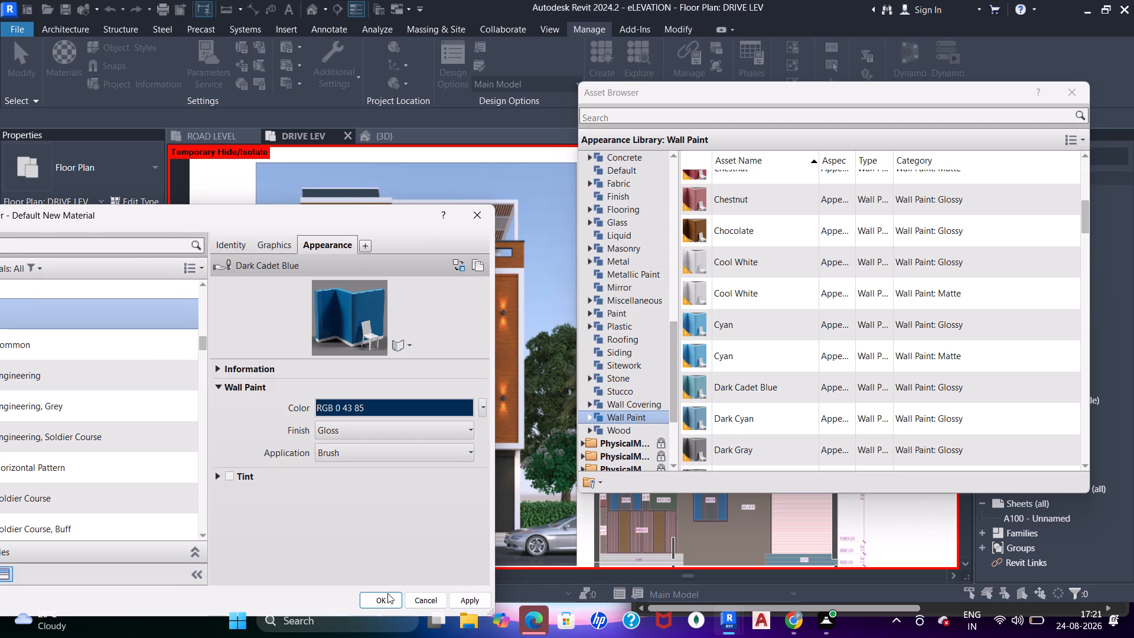
left_click(387, 594)
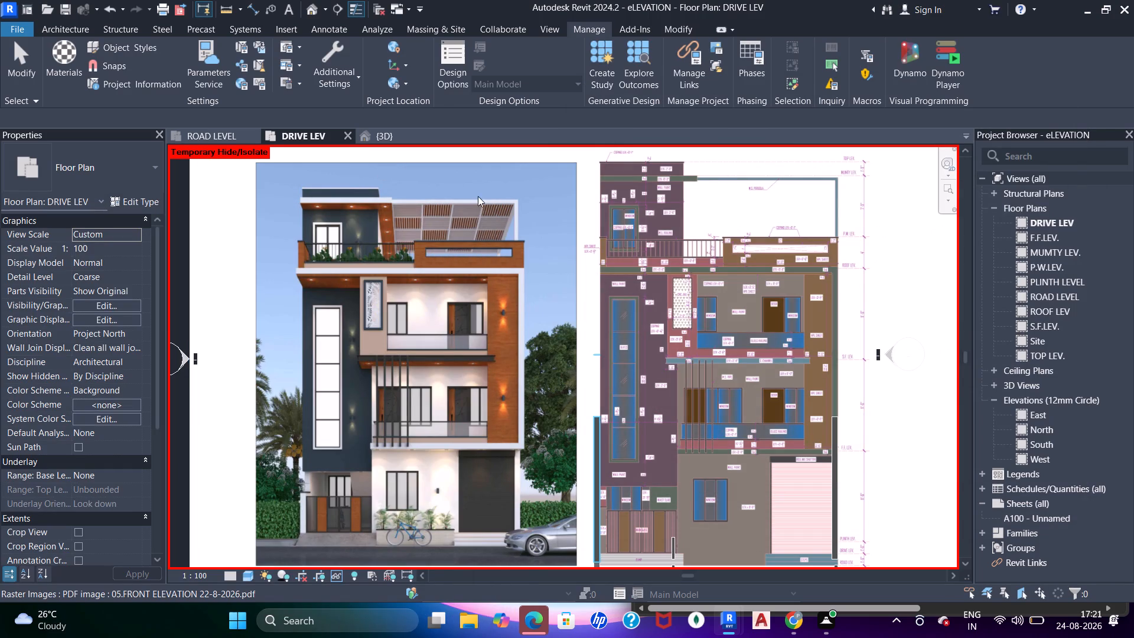
Paint the front wall around the tall vertical window with the Blue material in the 3D view.
left_click(379, 132)
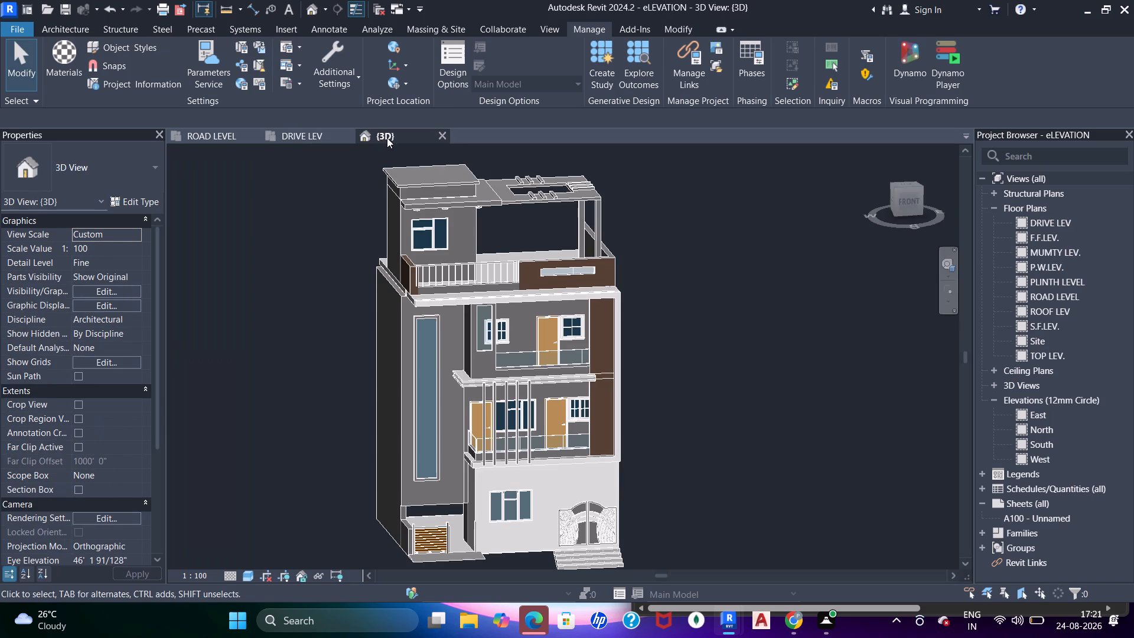
key("p")
key("t")
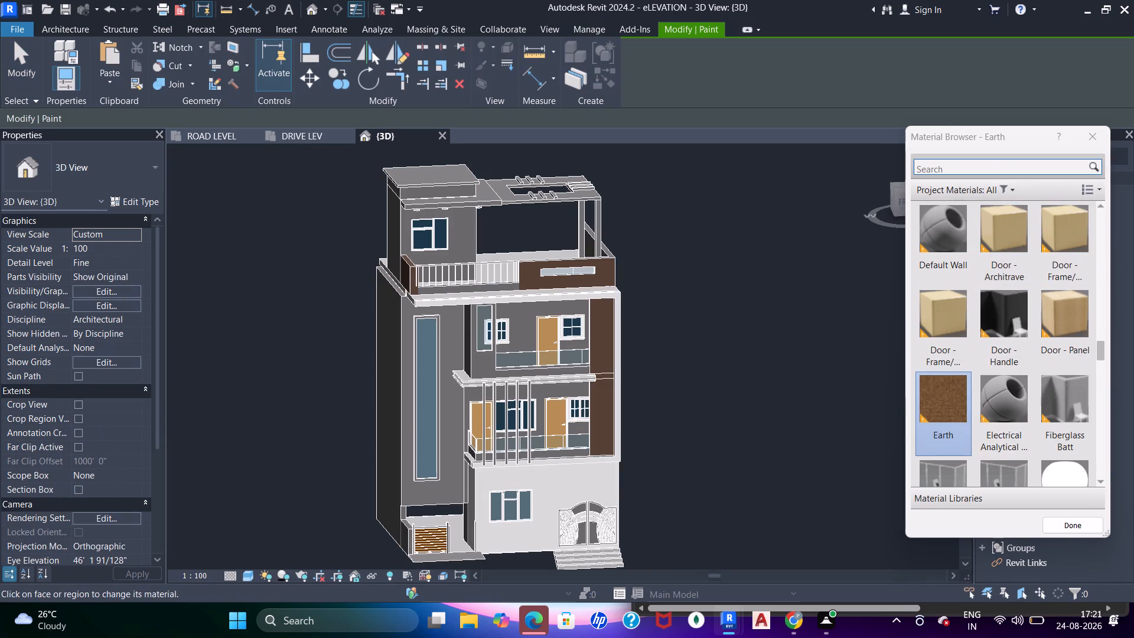
left_click(986, 165)
key("b")
key("l")
key("u")
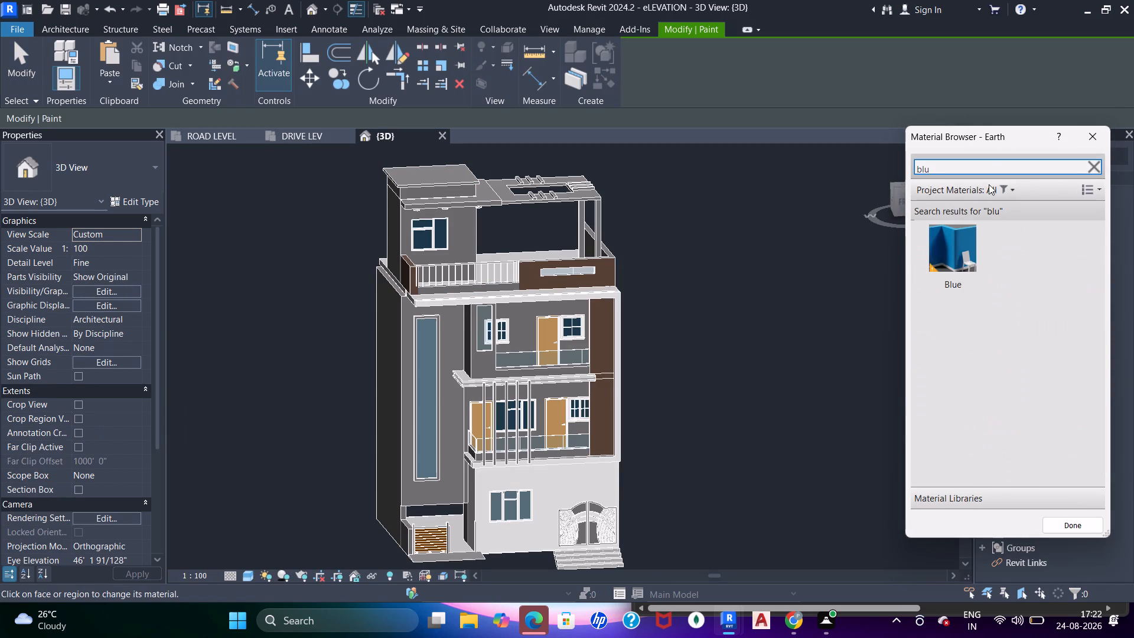
left_click_drag(961, 255, 954, 255)
left_click(407, 357)
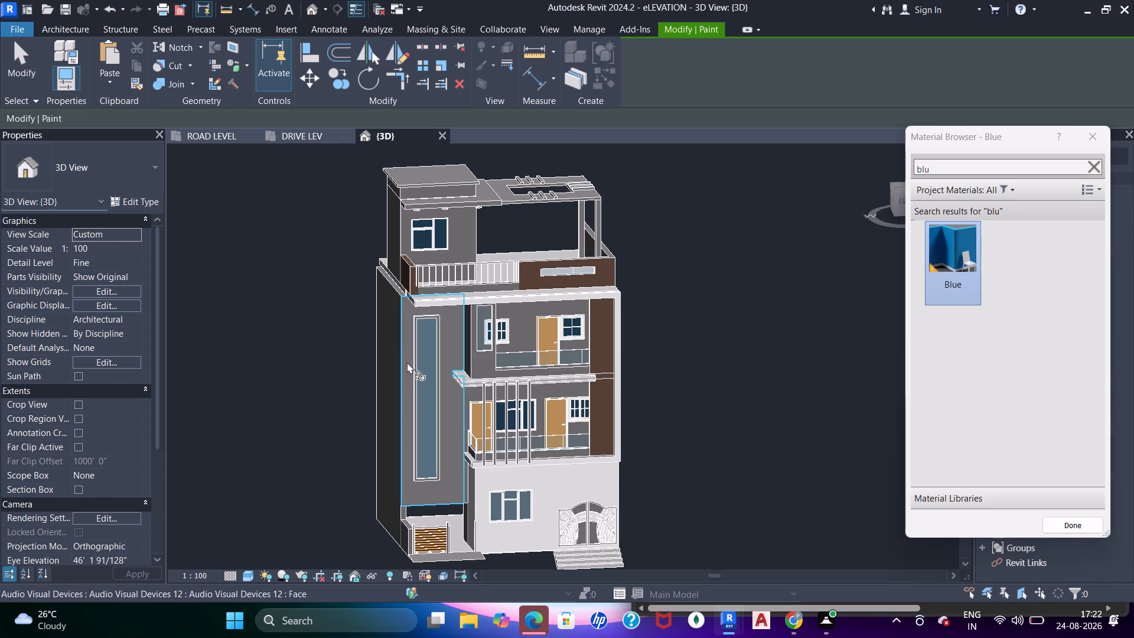
middle_click_drag(443, 439, 454, 409, "shift")
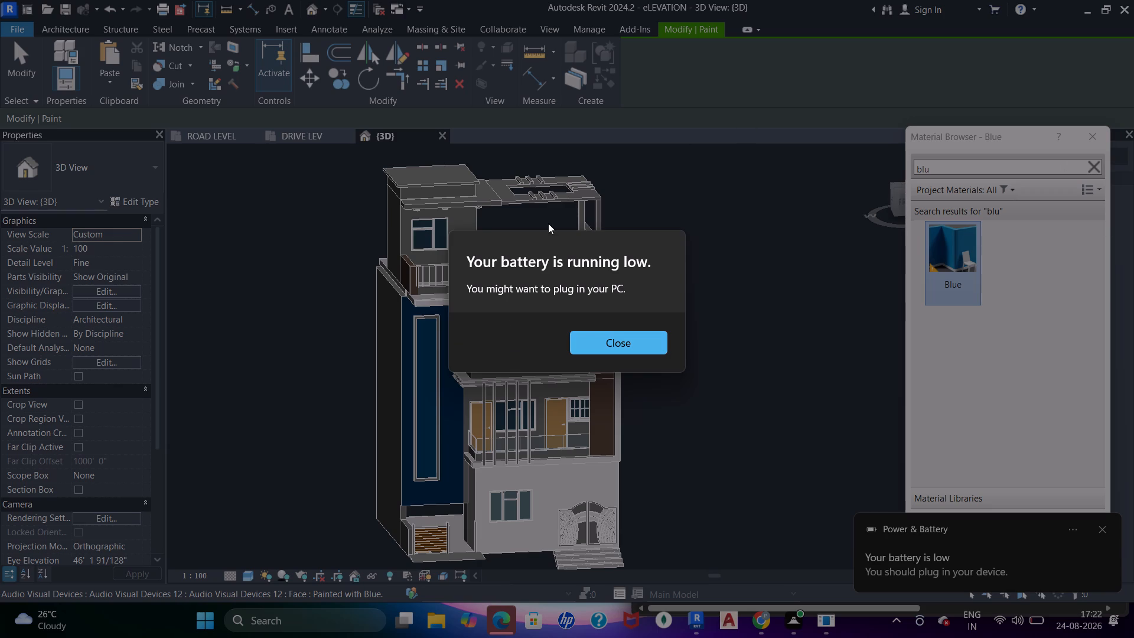
Following the rendered reference, paint the terrace room's front wall and the strip above its canopy with Blue.
left_click(275, 133)
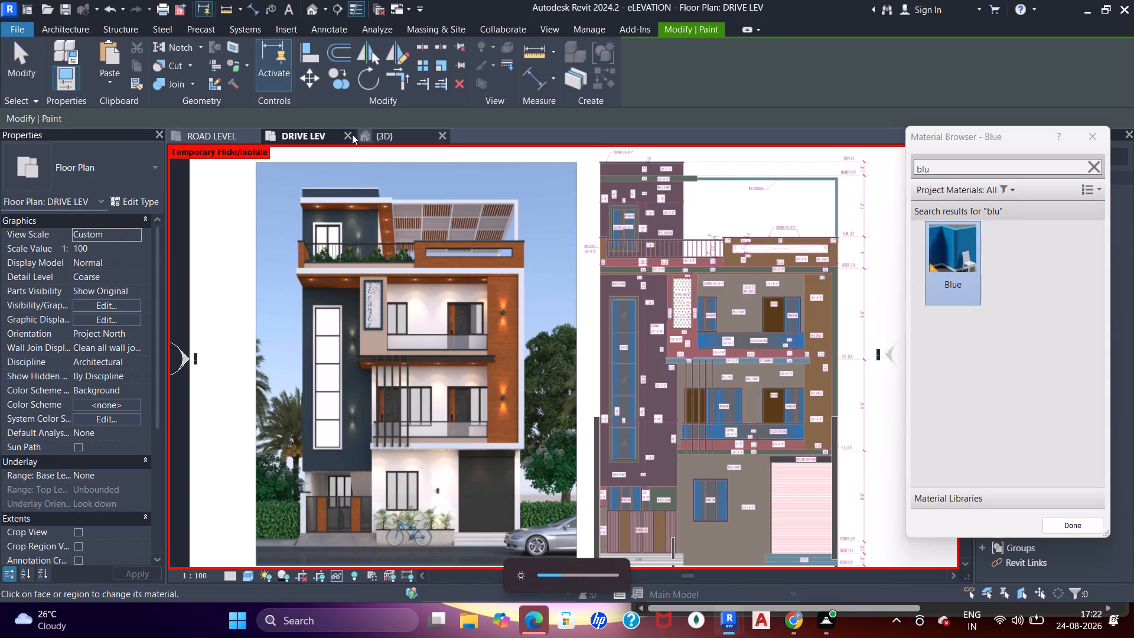
left_click(373, 136)
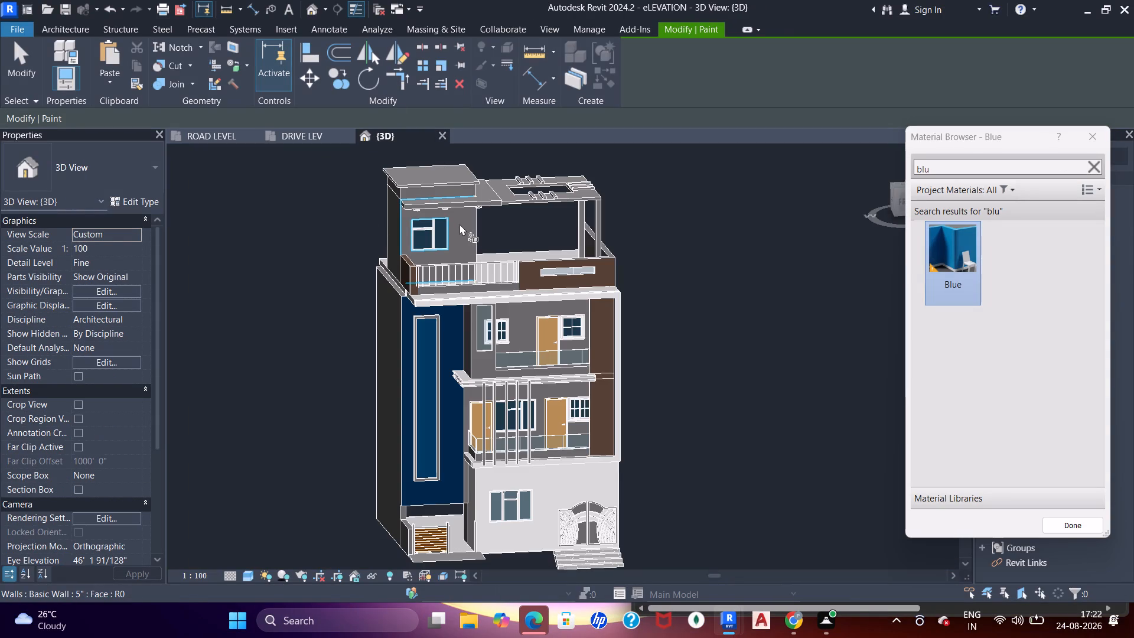
left_click(460, 224)
middle_click_drag(511, 298, 540, 256, "shift")
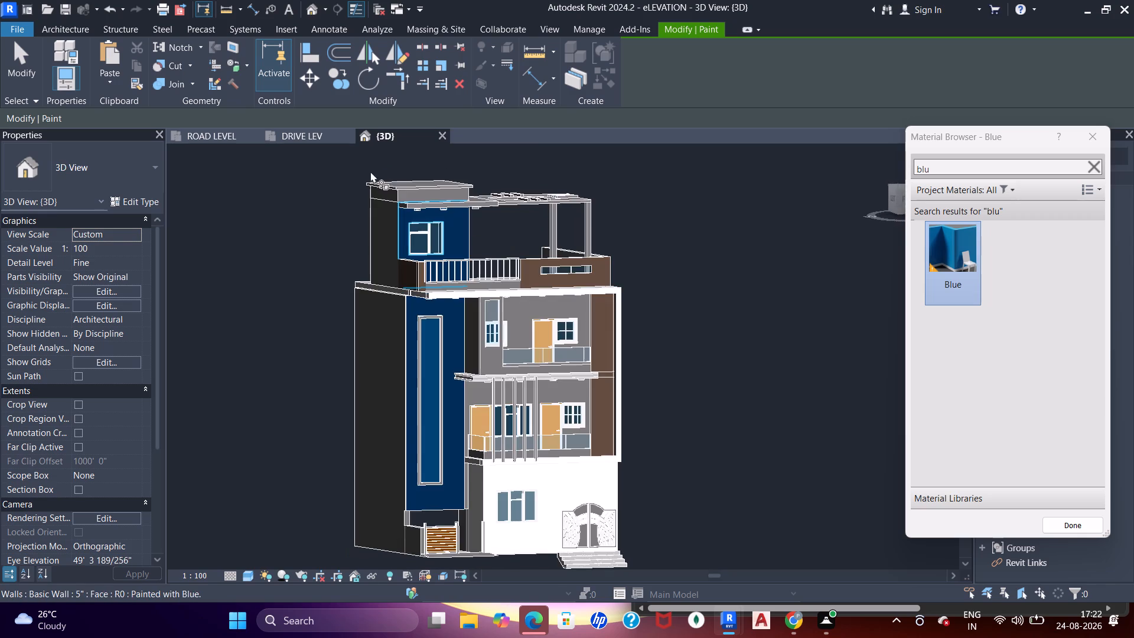
left_click(319, 139)
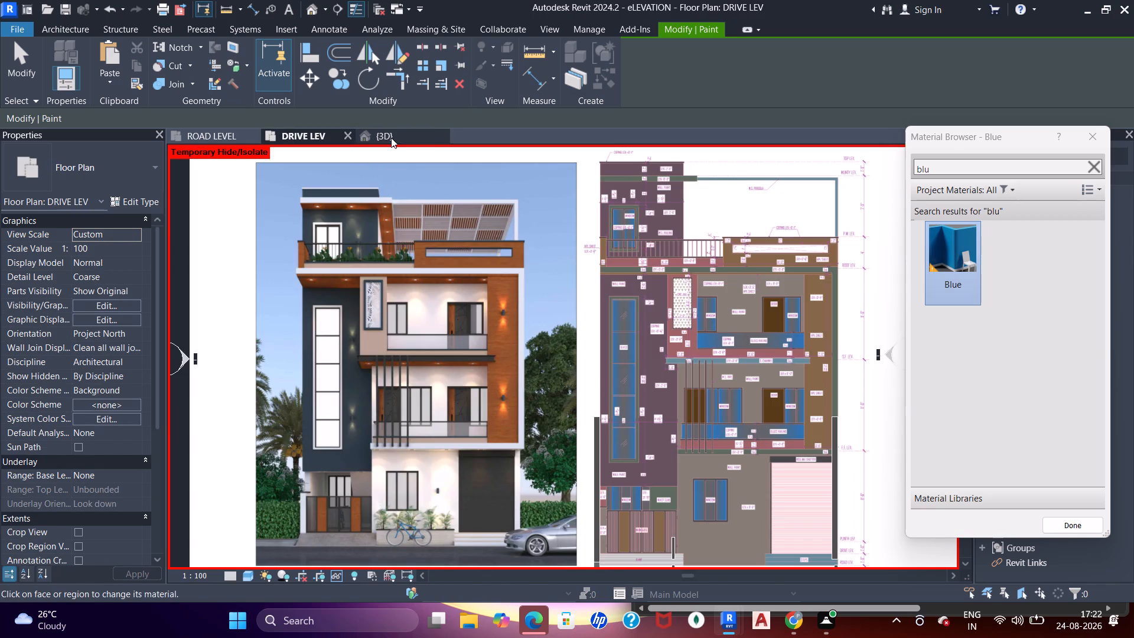
left_click(391, 138)
scroll(435, 201, "up", 10)
left_click(418, 196)
scroll(424, 195, "down", 5)
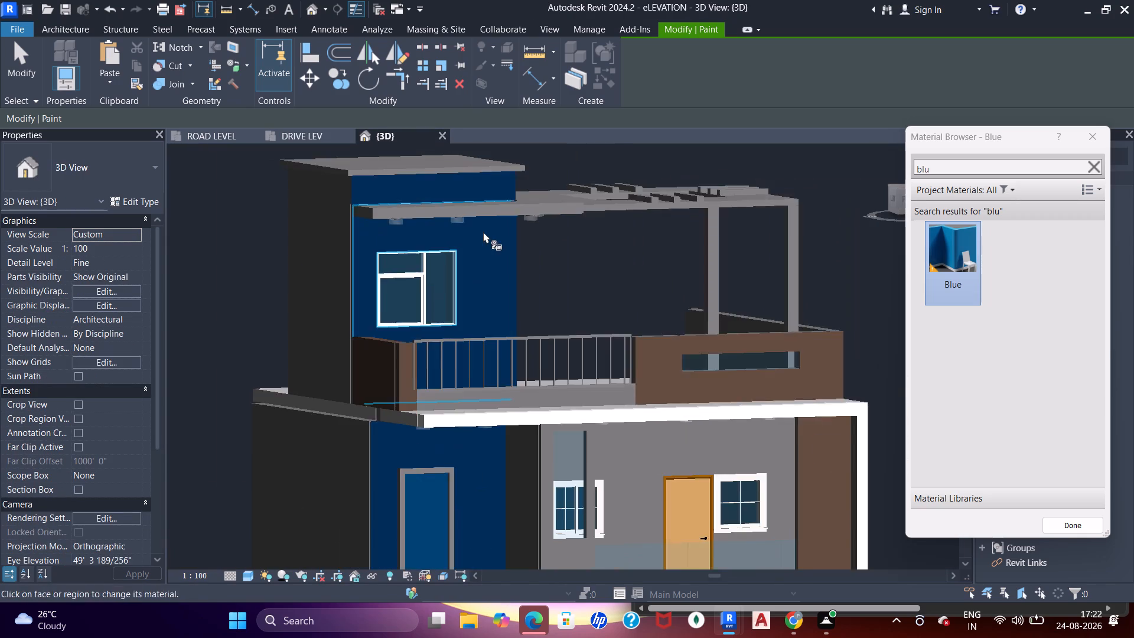
Compare the blue-painted facade with the rendered reference and examine the model from its front and left side.
left_click(306, 135)
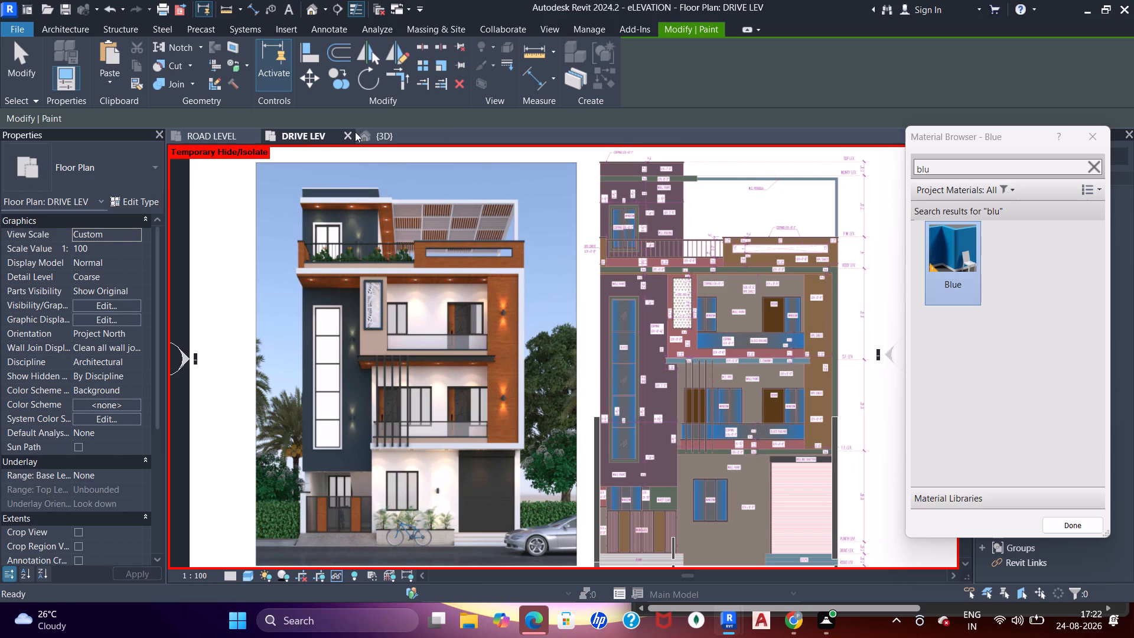
left_click(383, 142)
scroll(426, 263, "down", 2)
key("Escape")
key("Escape")
middle_click_drag(404, 301, 465, 370, "shift")
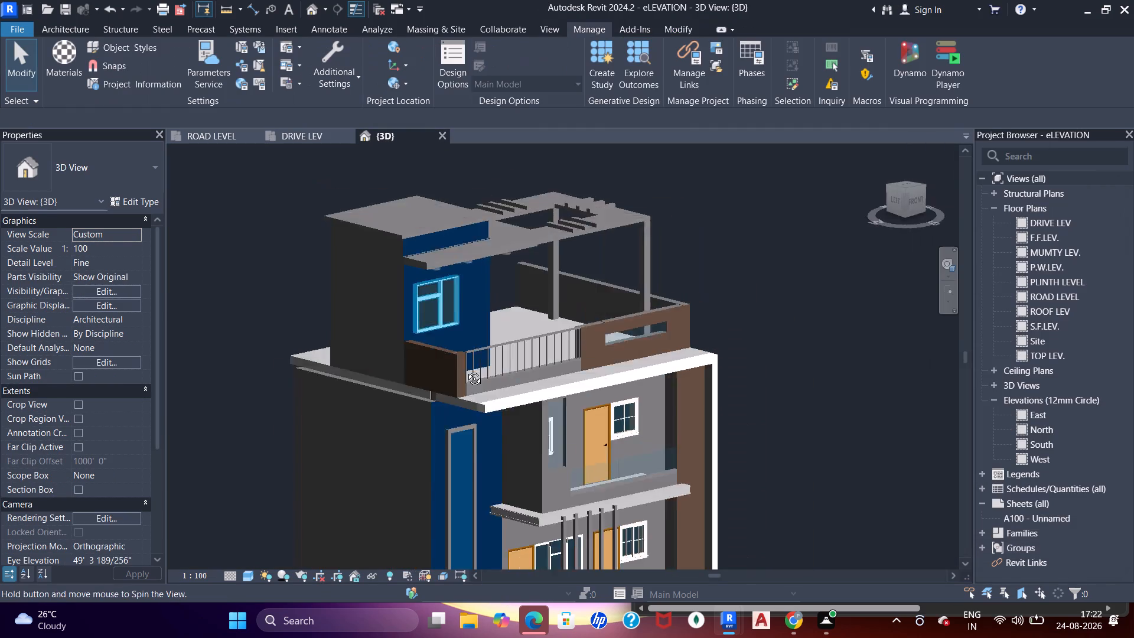
middle_click_drag(465, 370, 477, 392, "shift")
middle_click_drag(519, 392, 487, 267, "shift")
middle_click_drag(498, 382, 511, 243)
scroll(530, 270, "down", 2)
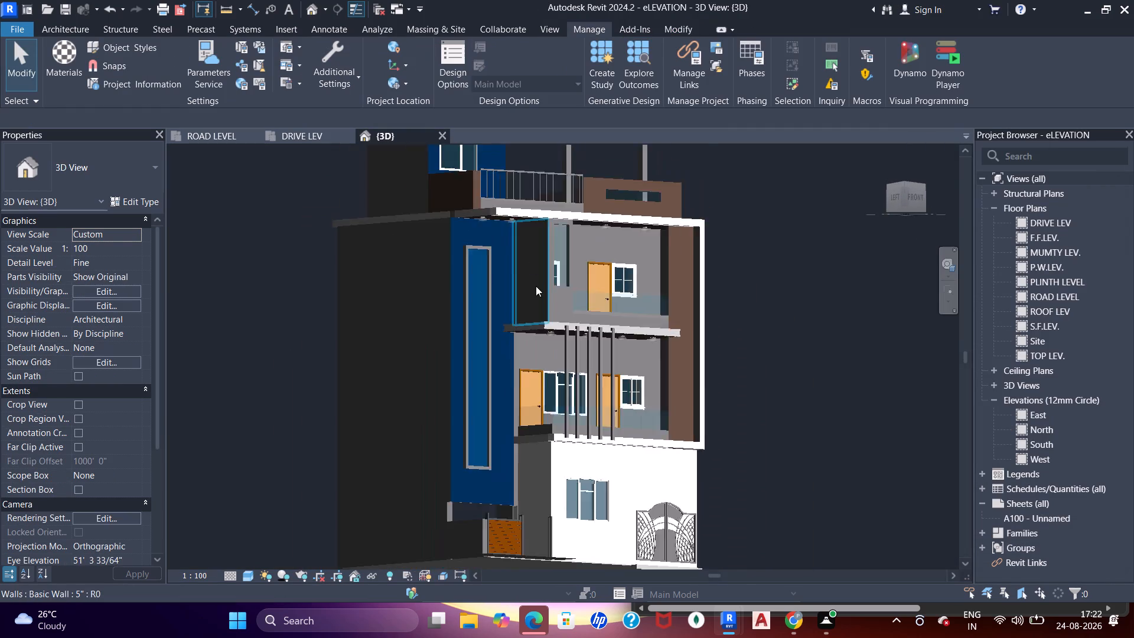
scroll(536, 286, "down", 2)
middle_click_drag(559, 289, 562, 342, "shift")
middle_click(563, 341, "shift")
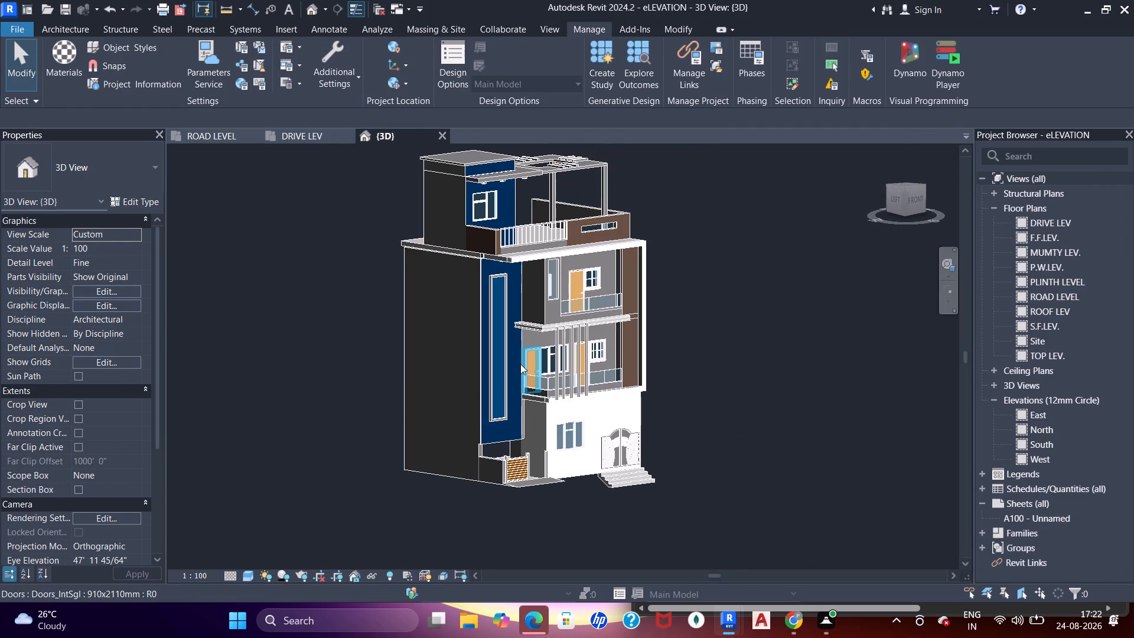
Paint the building's left side wall and the low boundary wall beside the gate with Gypsum Wall Board.
scroll(516, 364, "up", 1)
type("pt")
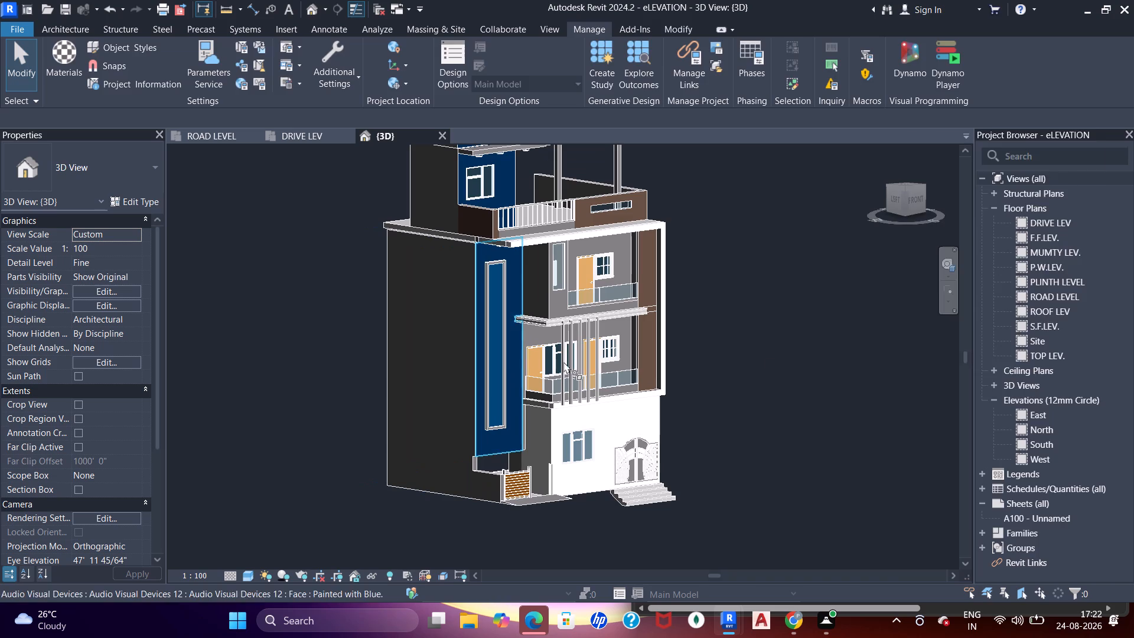
scroll(1013, 329, "down", 4)
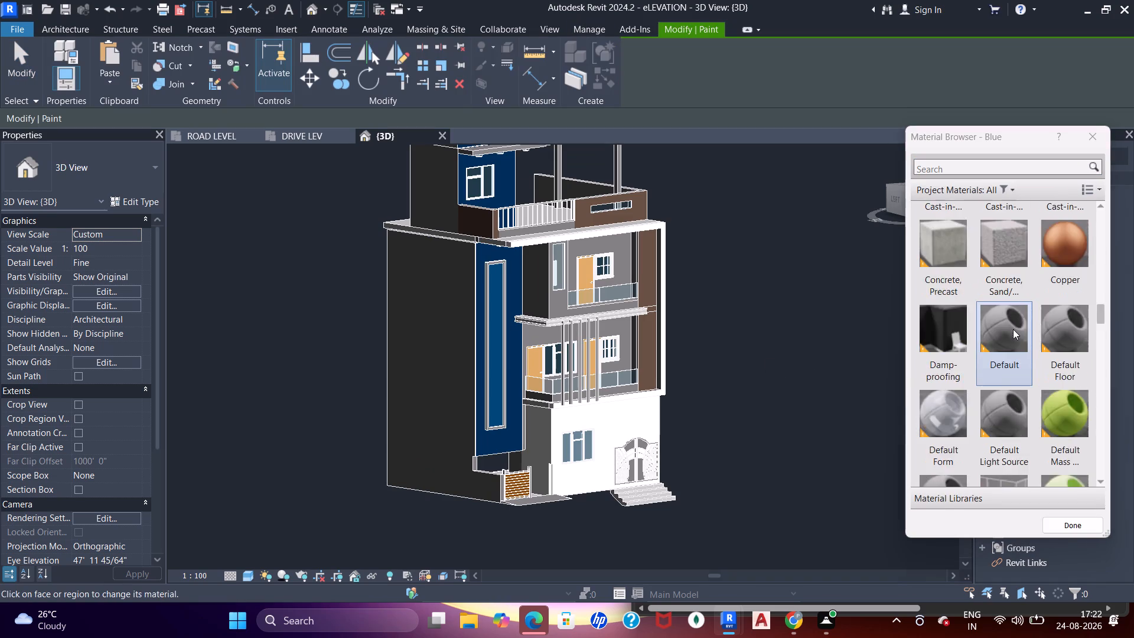
scroll(1013, 329, "down", 2)
left_click(1054, 327)
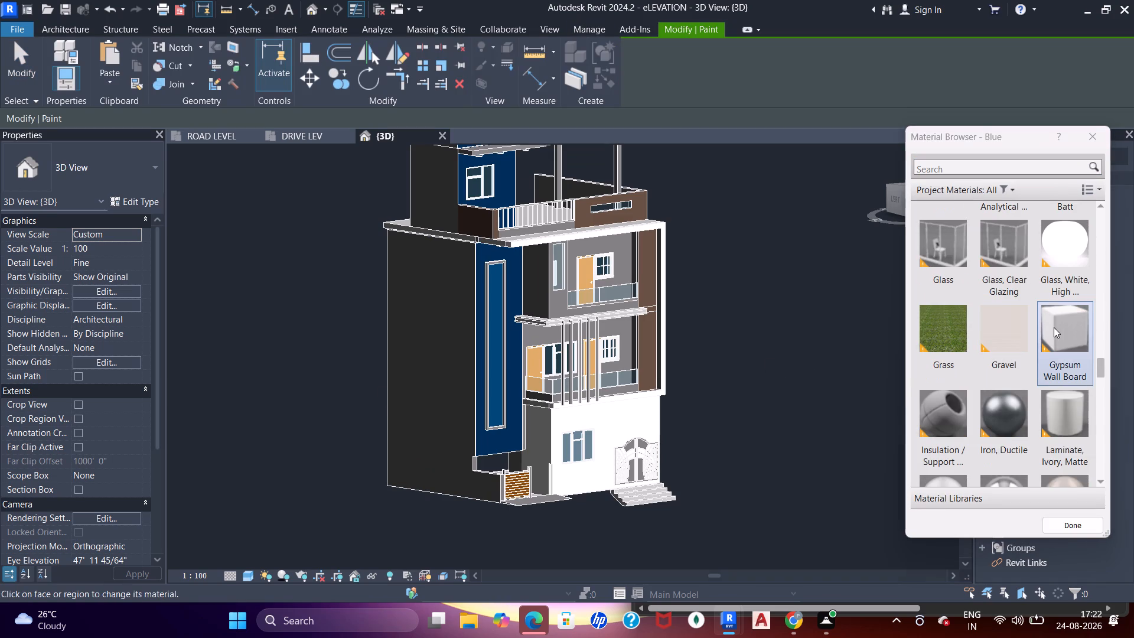
left_click(426, 366)
scroll(452, 451, "up", 9)
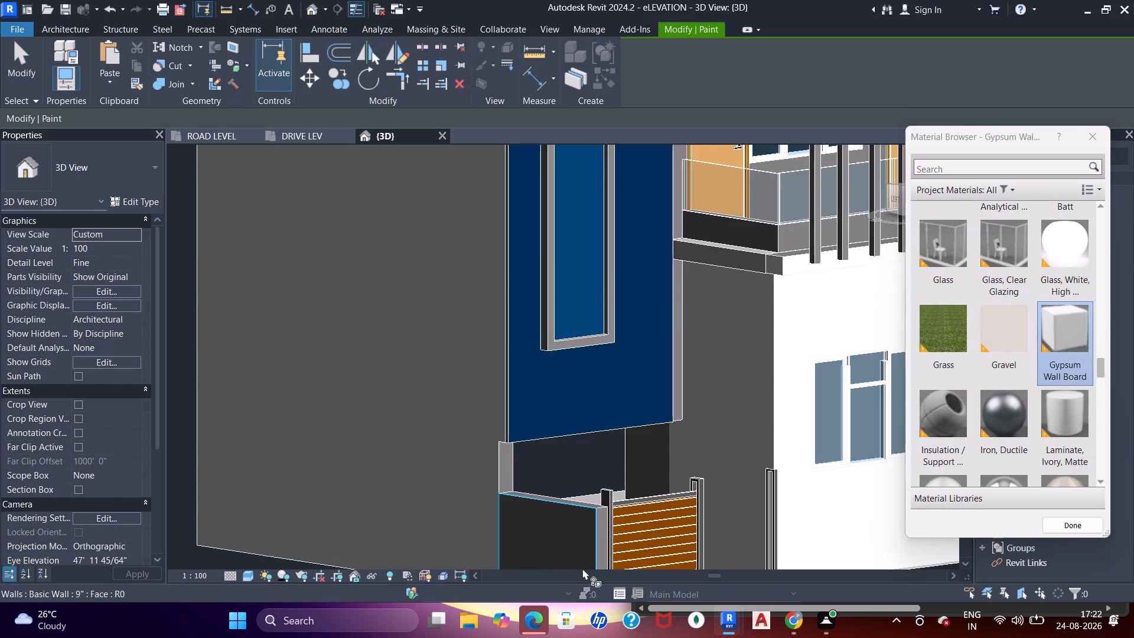
left_click(576, 547)
scroll(579, 504, "down", 1)
middle_click_drag(569, 489, 505, 316)
Paint the building's right side wall and the narrow wall faces beside its front corner with Gypsum Wall Board.
scroll(579, 322, "down", 6)
middle_click_drag(621, 348, 531, 373, "shift")
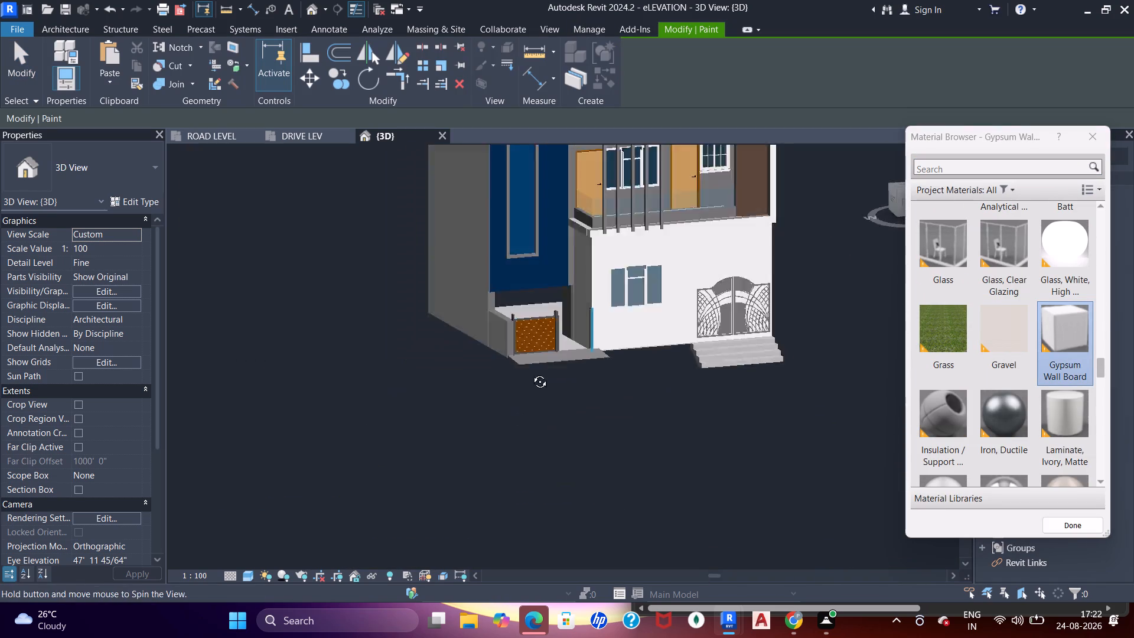
middle_click_drag(531, 373, 502, 378, "shift")
middle_click_drag(759, 308, 680, 327, "shift")
left_click(823, 264)
scroll(793, 253, "up", 1)
middle_click_drag(780, 263, 665, 381)
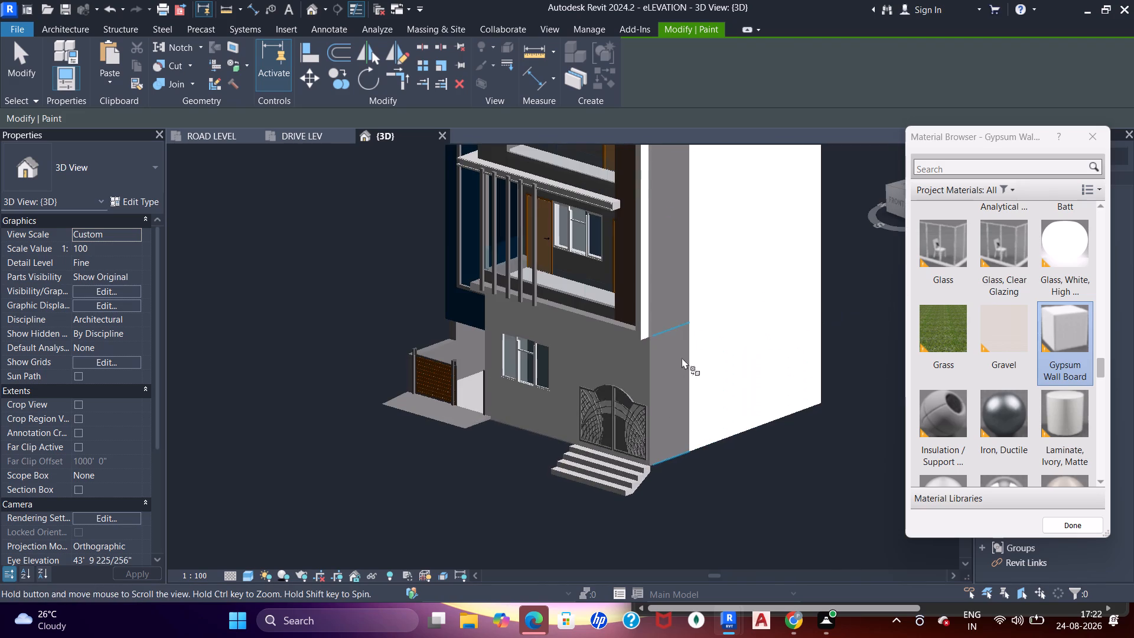
left_click(674, 364)
left_click(664, 307)
scroll(696, 287, "down", 5)
Paint the outer face of the right side terrace parapet with Gypsum Wall Board.
middle_click_drag(724, 334, 552, 346, "shift")
middle_click_drag(704, 283, 542, 429)
scroll(561, 374, "up", 2)
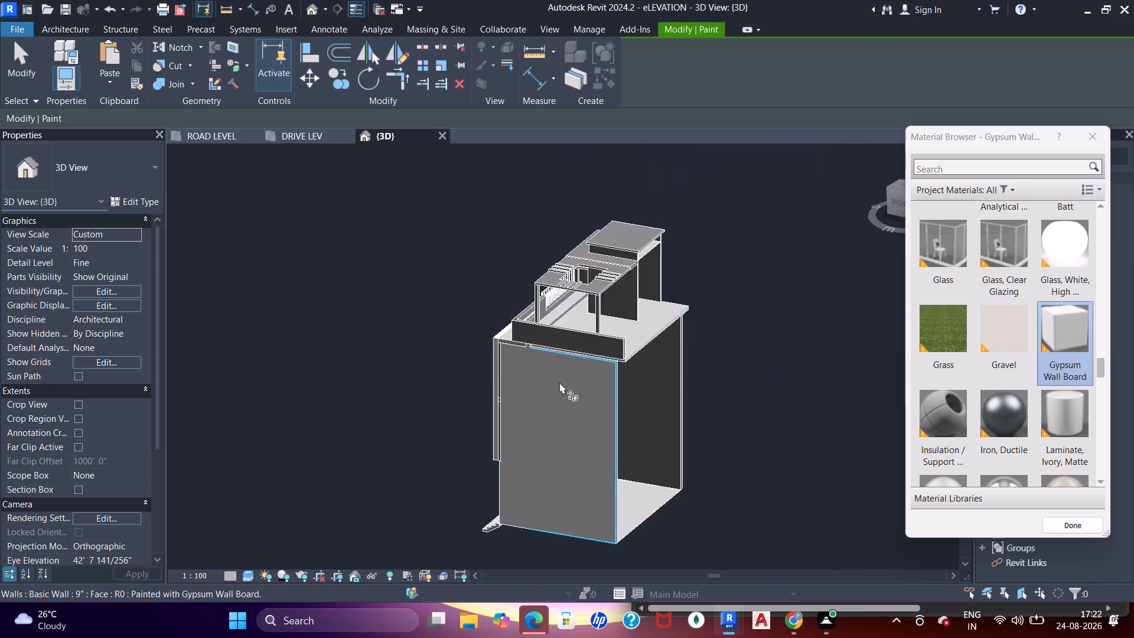
scroll(559, 382, "up", 3)
left_click(591, 314)
middle_click_drag(647, 321, 522, 314, "shift")
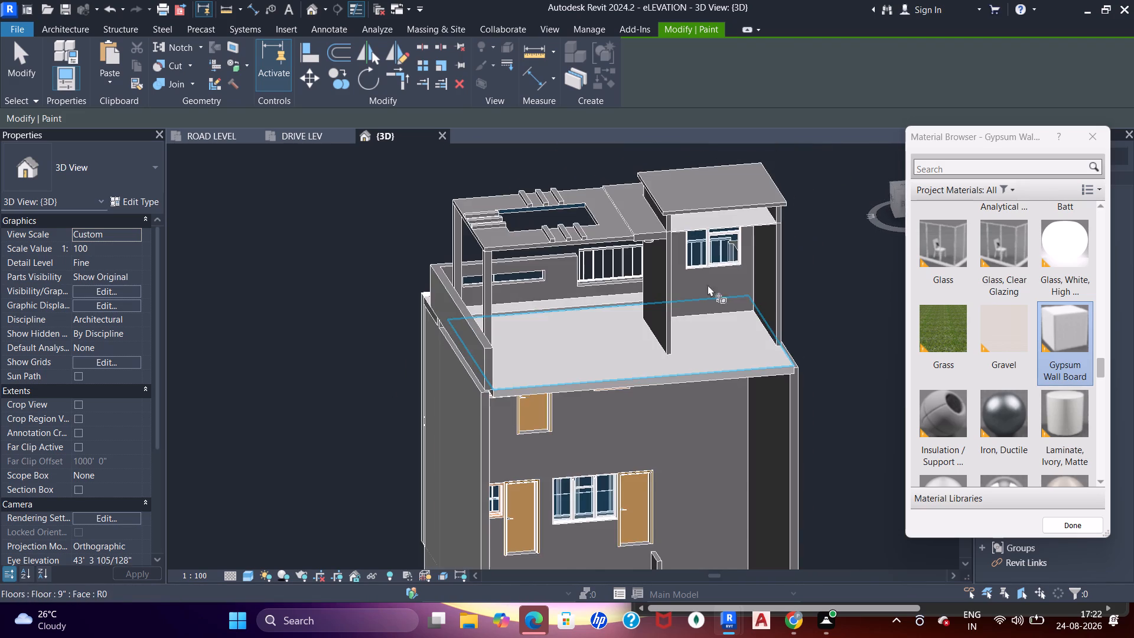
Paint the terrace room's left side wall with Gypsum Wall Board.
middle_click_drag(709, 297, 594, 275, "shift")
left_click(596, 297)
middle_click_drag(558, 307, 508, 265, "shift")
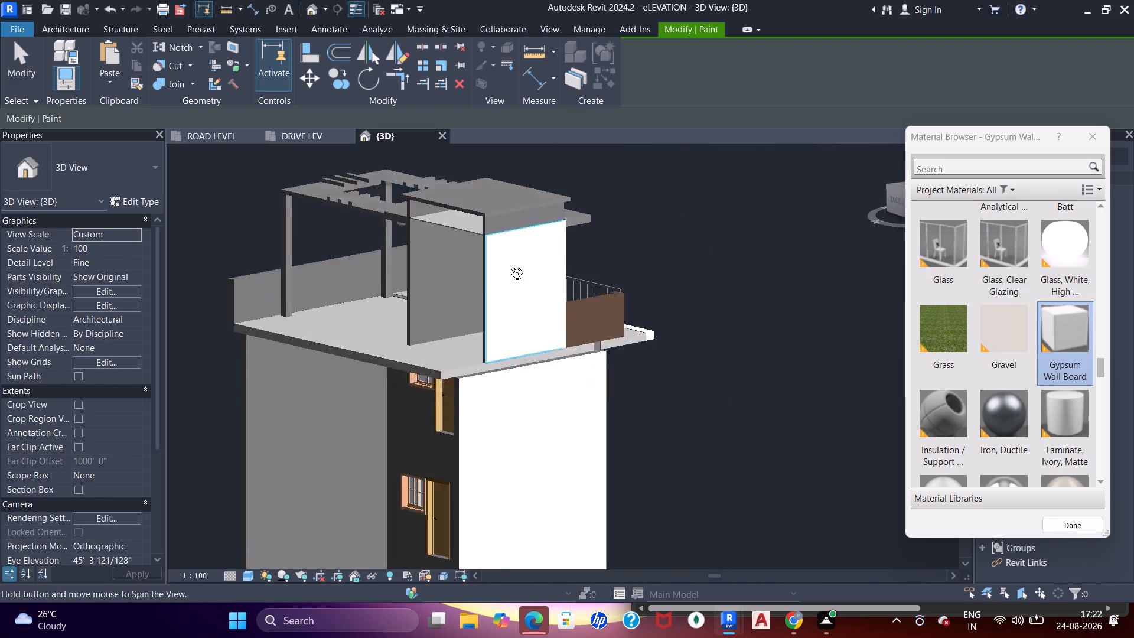
Search the project materials for "bl" and paint the strip above the terrace room's left side wall with Blue.
middle_click_drag(508, 265, 467, 243, "shift")
scroll(461, 258, "down", 5)
middle_click_drag(430, 287, 566, 289)
middle_click_drag(544, 306, 309, 345, "shift")
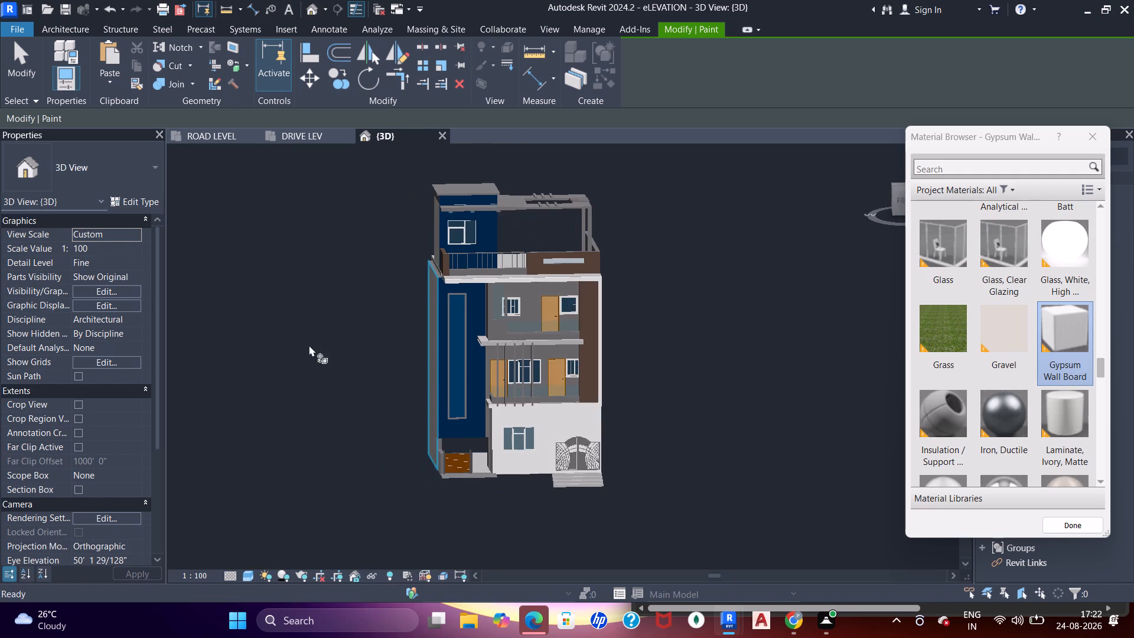
scroll(320, 363, "up", 1, "shift")
middle_click_drag(320, 363, 474, 343, "shift")
scroll(461, 185, "up", 3)
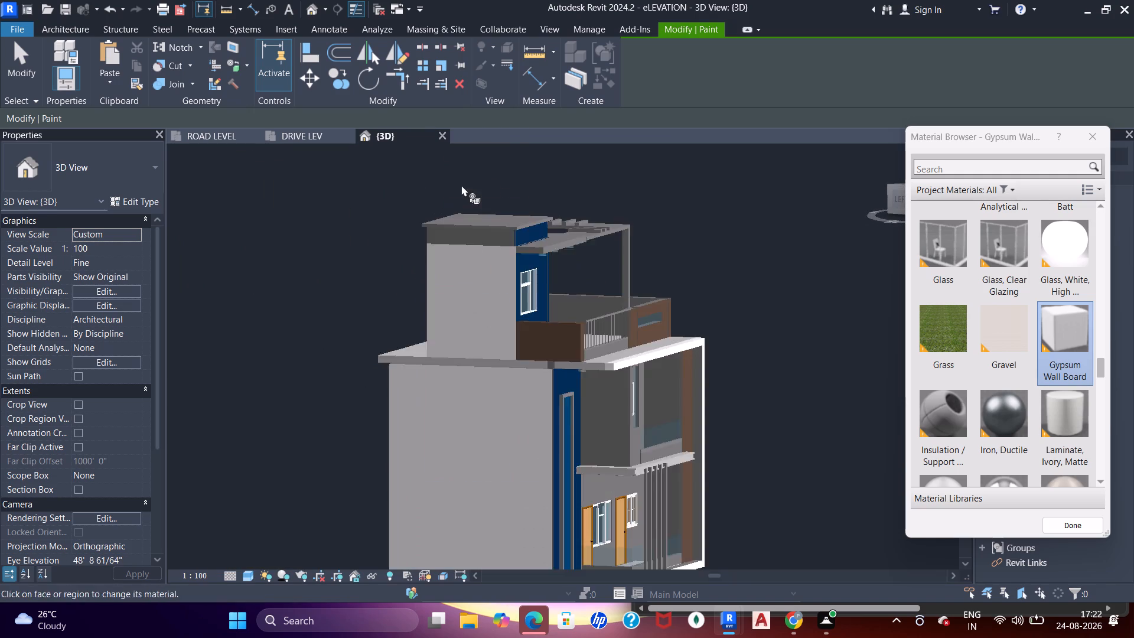
scroll(461, 185, "up", 6)
scroll(1020, 334, "up", 4)
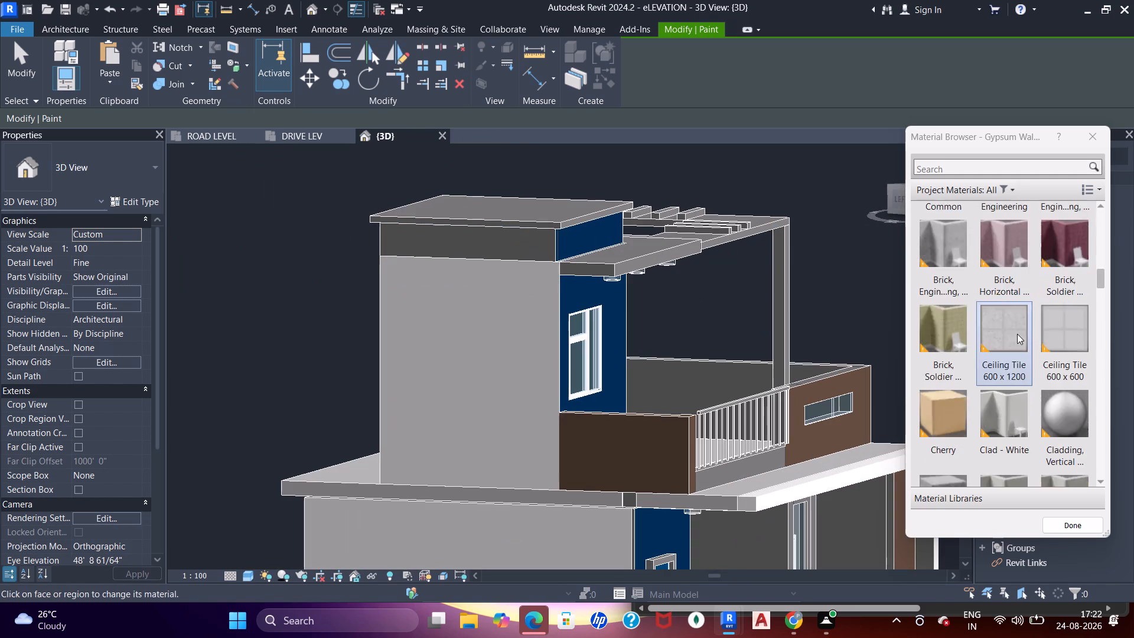
scroll(1017, 334, "up", 2)
scroll(1017, 334, "down", 5)
scroll(1017, 334, "up", 4)
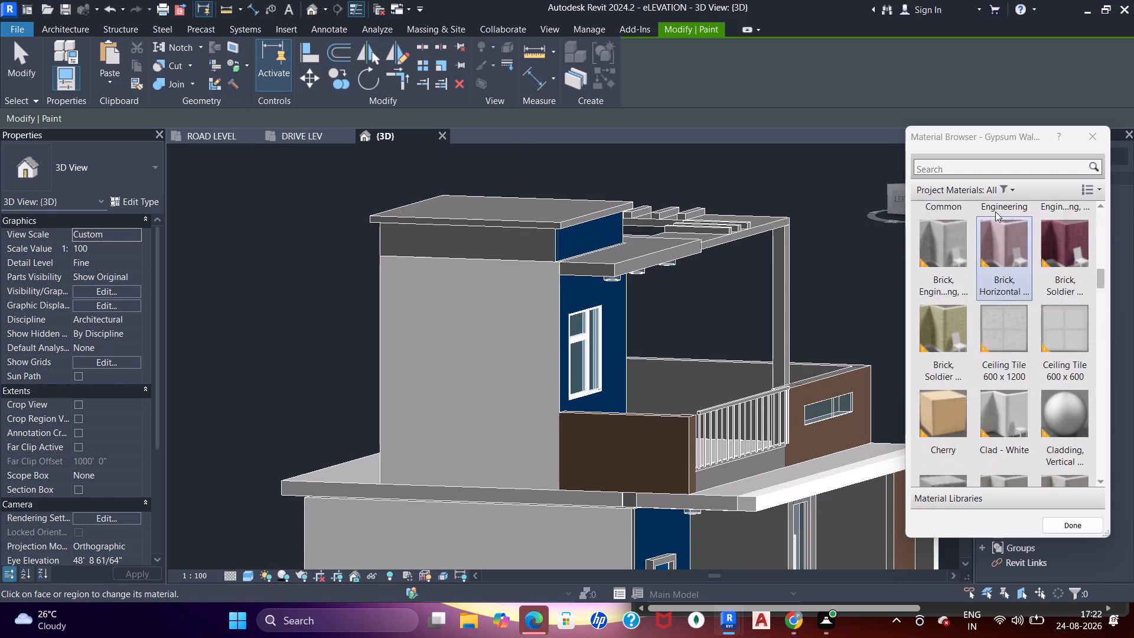
left_click(980, 163)
key("b")
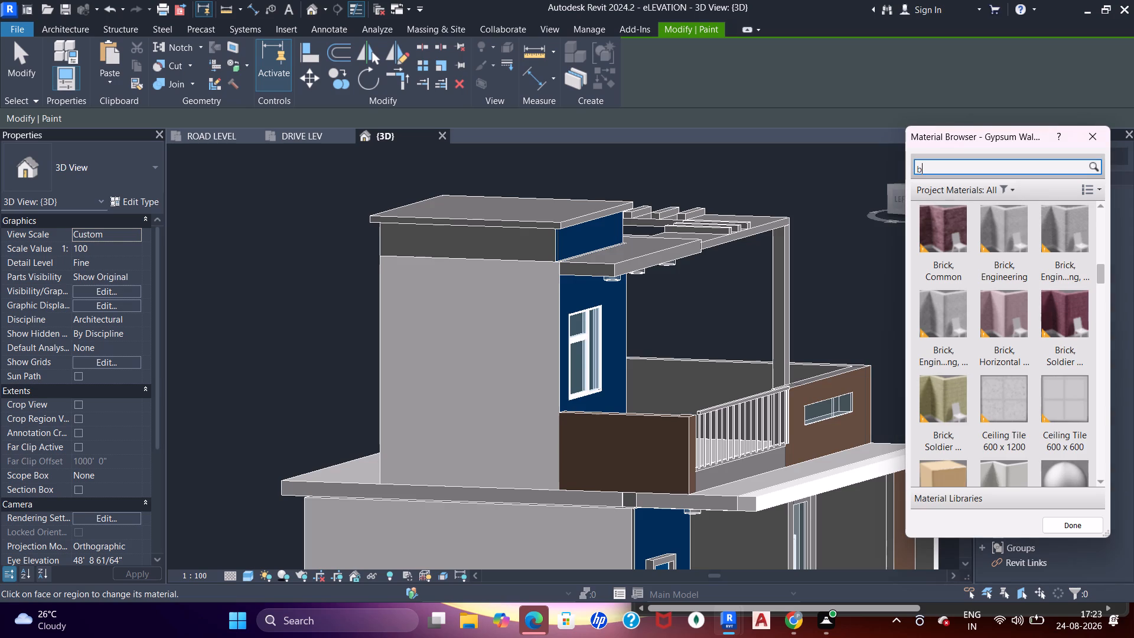
key("l")
left_click_drag(1002, 360, 997, 360)
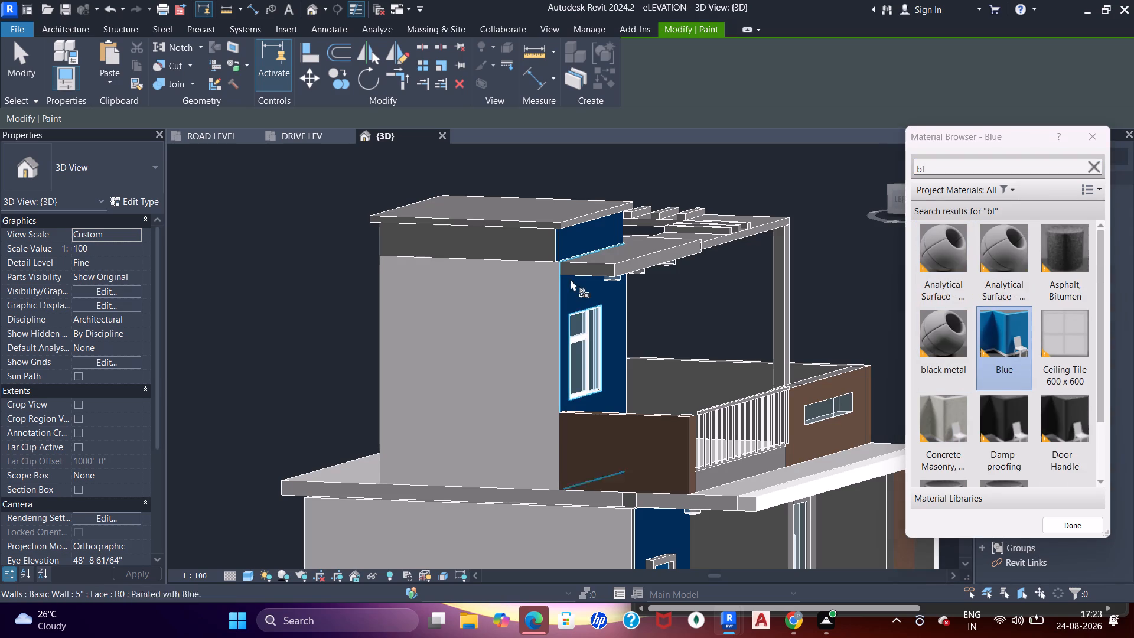
left_click(507, 248)
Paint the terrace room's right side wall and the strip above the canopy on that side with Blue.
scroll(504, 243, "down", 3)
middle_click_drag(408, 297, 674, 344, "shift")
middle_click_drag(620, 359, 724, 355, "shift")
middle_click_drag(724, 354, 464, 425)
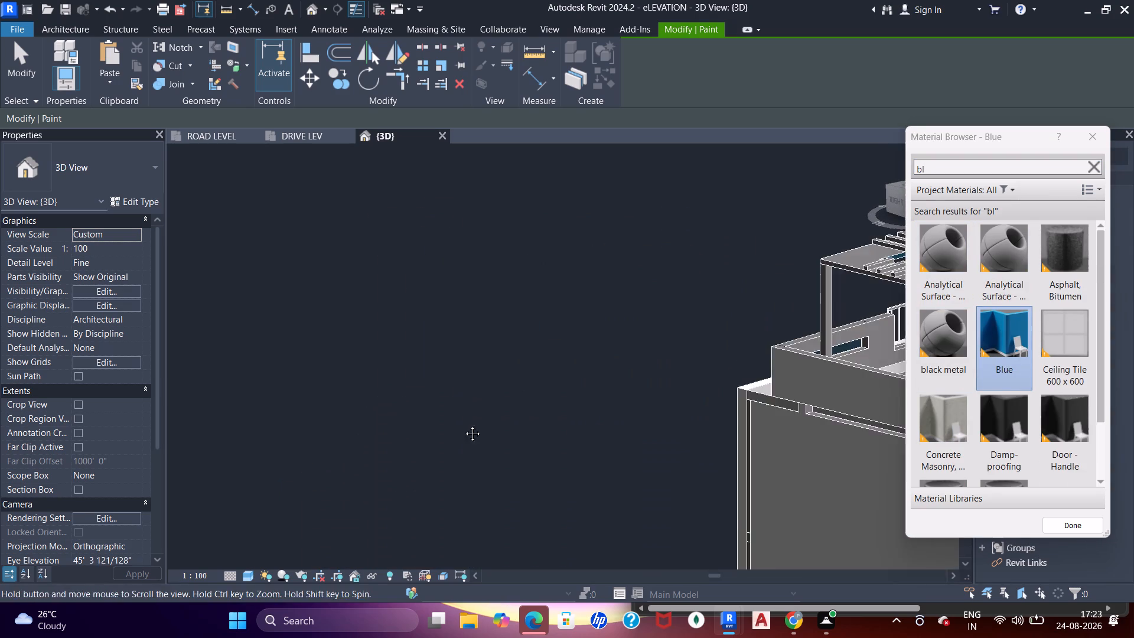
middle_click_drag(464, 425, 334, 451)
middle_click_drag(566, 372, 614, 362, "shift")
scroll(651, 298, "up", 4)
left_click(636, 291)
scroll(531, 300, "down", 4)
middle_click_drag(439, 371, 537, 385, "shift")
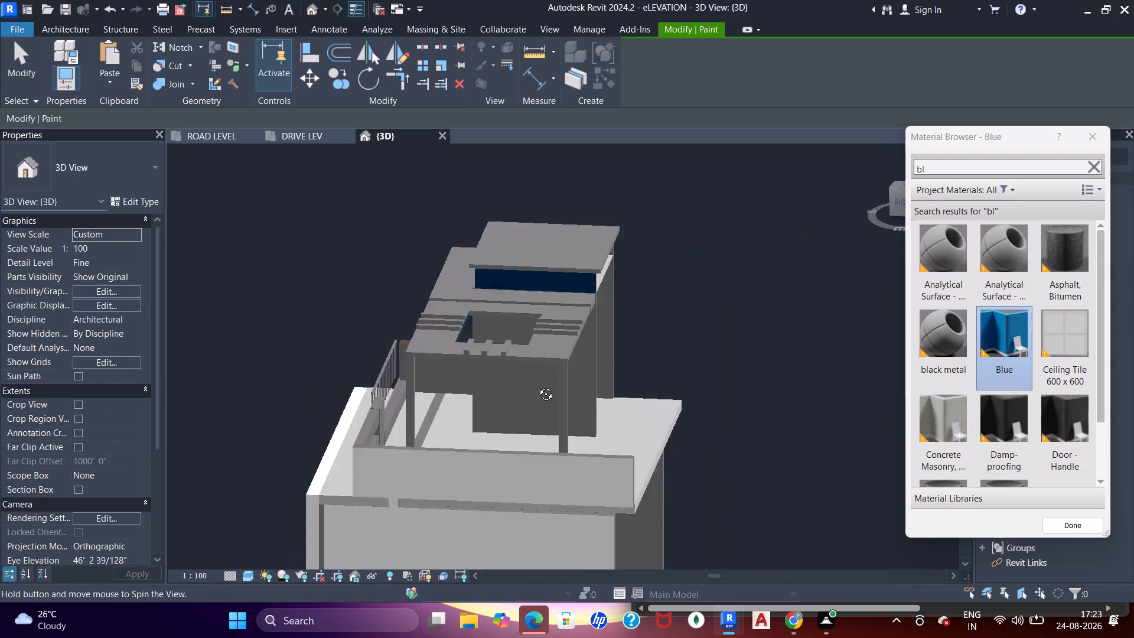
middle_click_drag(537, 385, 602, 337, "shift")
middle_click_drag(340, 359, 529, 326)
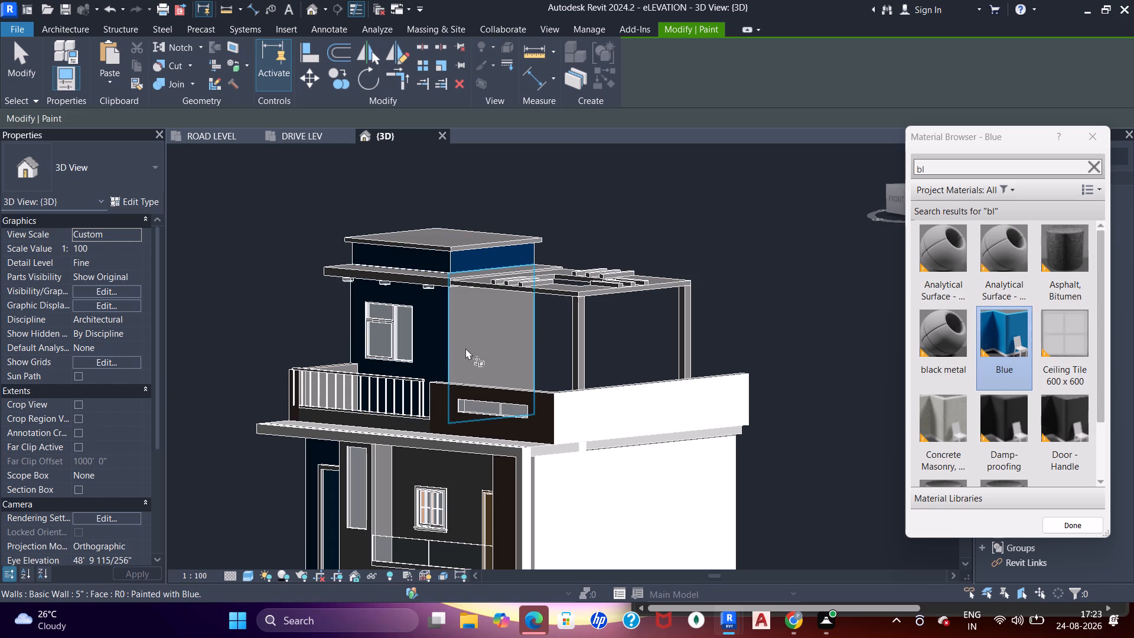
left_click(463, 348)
Paint the terrace room's left side wall with Blue.
scroll(445, 350, "down", 3)
middle_click_drag(380, 390, 548, 382, "shift")
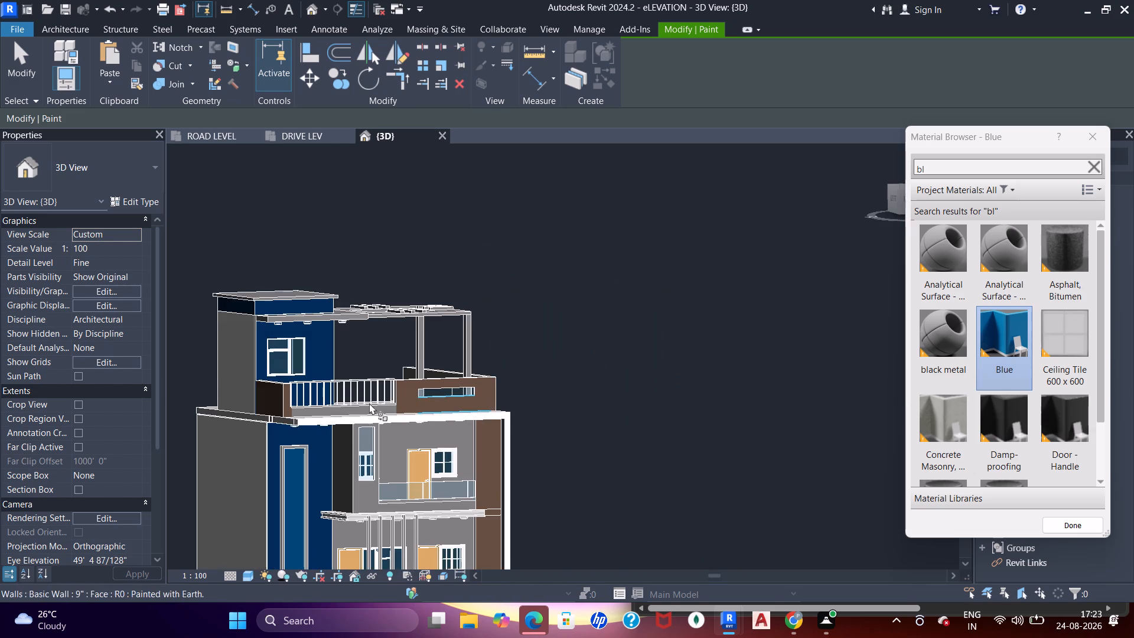
middle_click_drag(379, 406, 385, 406)
left_click(239, 355)
Check the rendered reference, clear the material search, and paint the terrace room's right side wall with Clad - White.
scroll(392, 320, "down", 5)
middle_click_drag(543, 386, 412, 399, "shift")
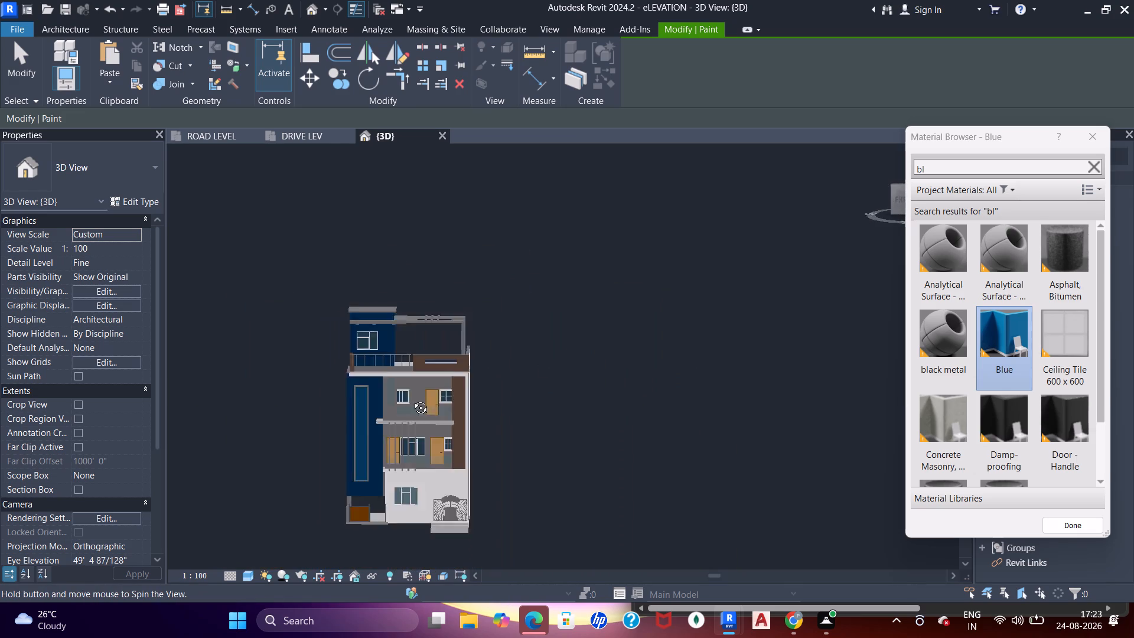
middle_click_drag(412, 399, 482, 419, "shift")
left_click(311, 141)
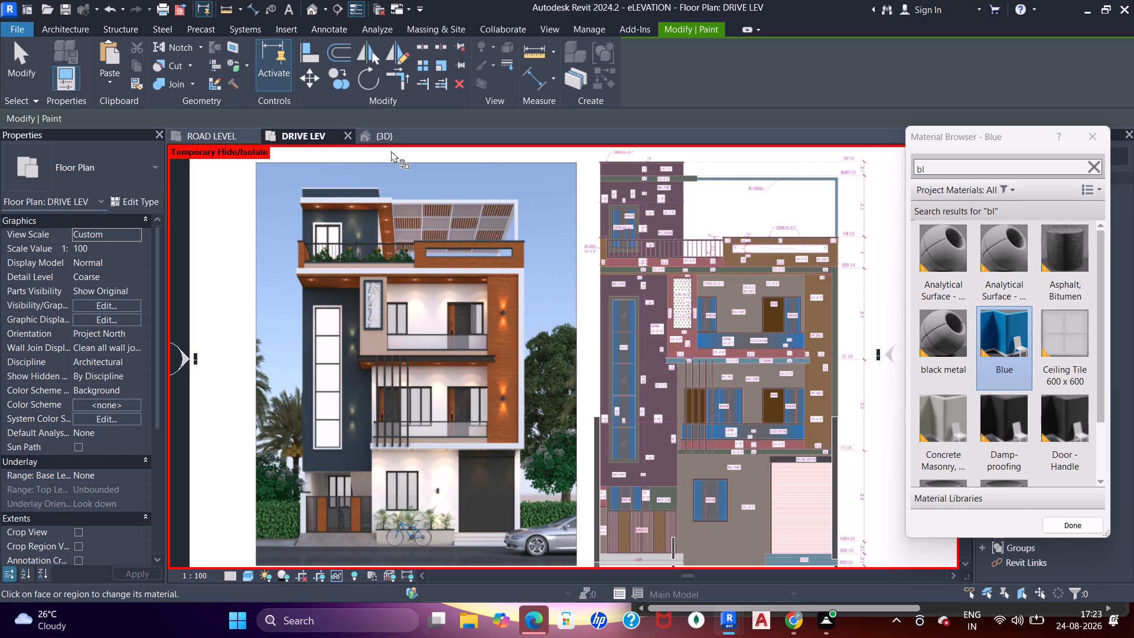
left_click(394, 138)
middle_click_drag(434, 357, 333, 387, "shift")
scroll(581, 297, "up", 4)
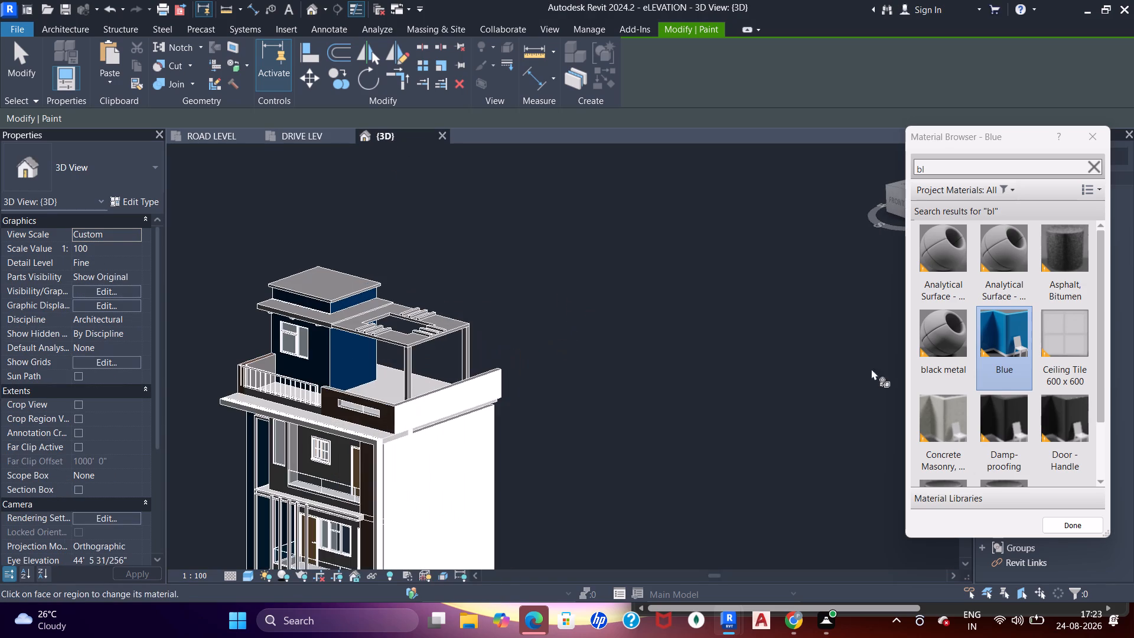
scroll(1021, 346, "up", 3)
scroll(1021, 346, "down", 4)
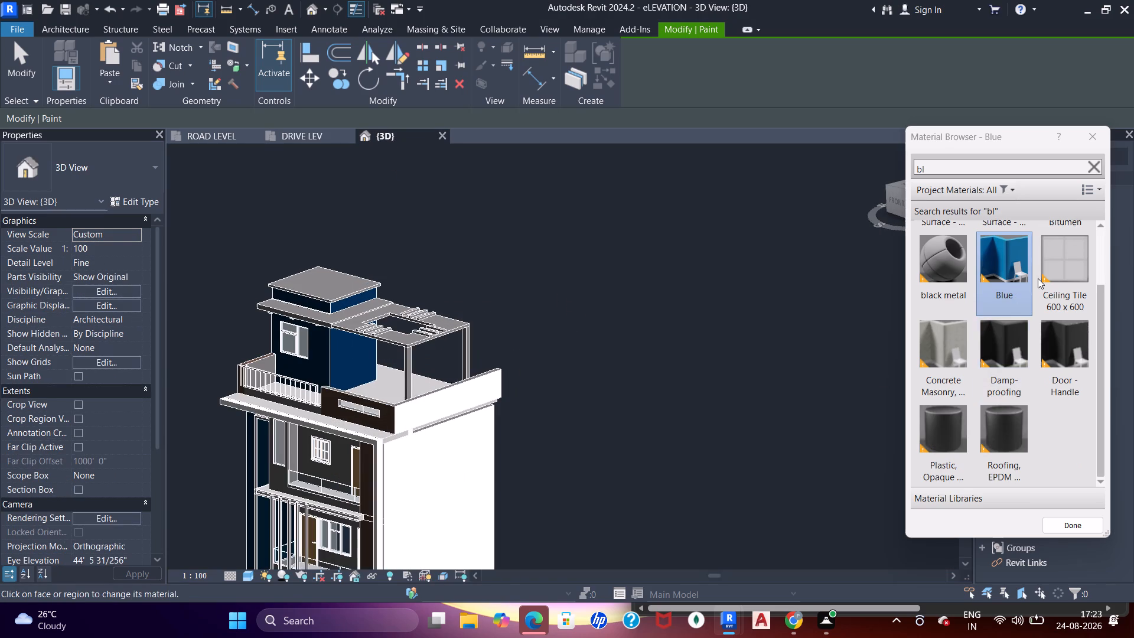
left_click(1099, 162)
scroll(1005, 315, "down", 4)
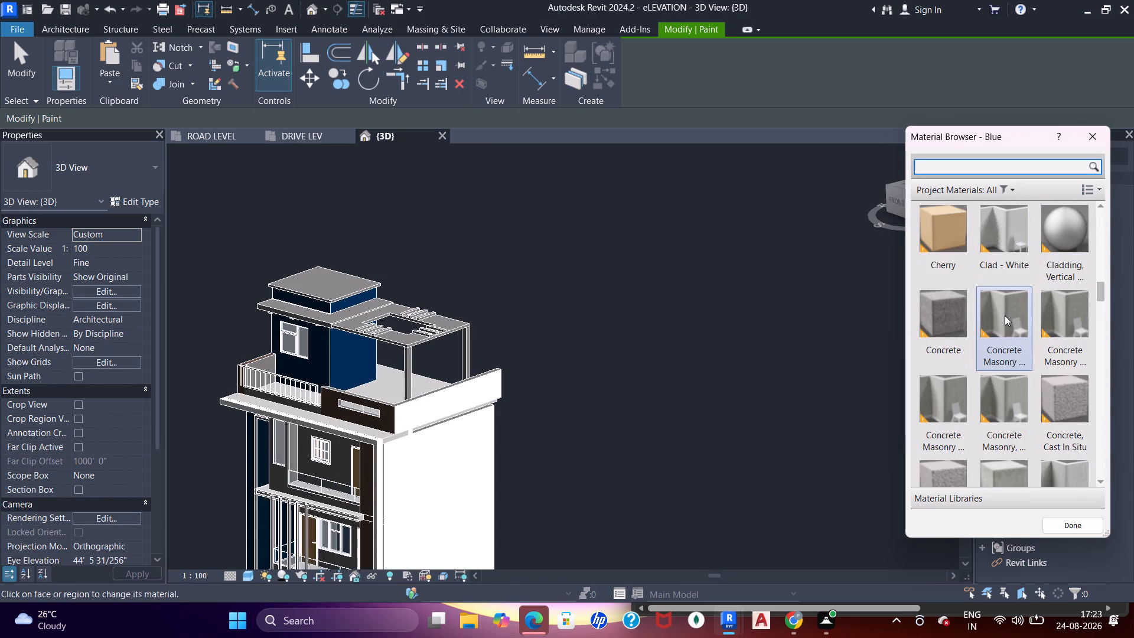
left_click(1010, 252)
scroll(338, 349, "down", 1)
scroll(338, 356, "up", 5)
left_click(342, 359)
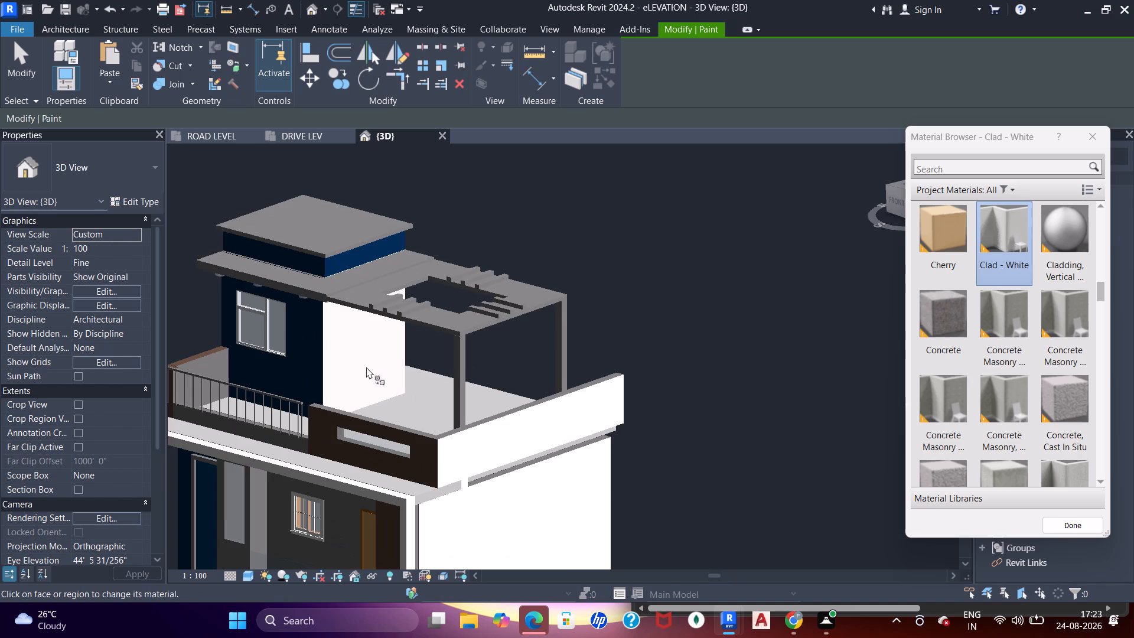
Paint the strip above the canopy on the terrace room's right side with Clad - White.
scroll(366, 367, "down", 4)
middle_click_drag(315, 411, 455, 375, "shift")
middle_click_drag(265, 468, 444, 408)
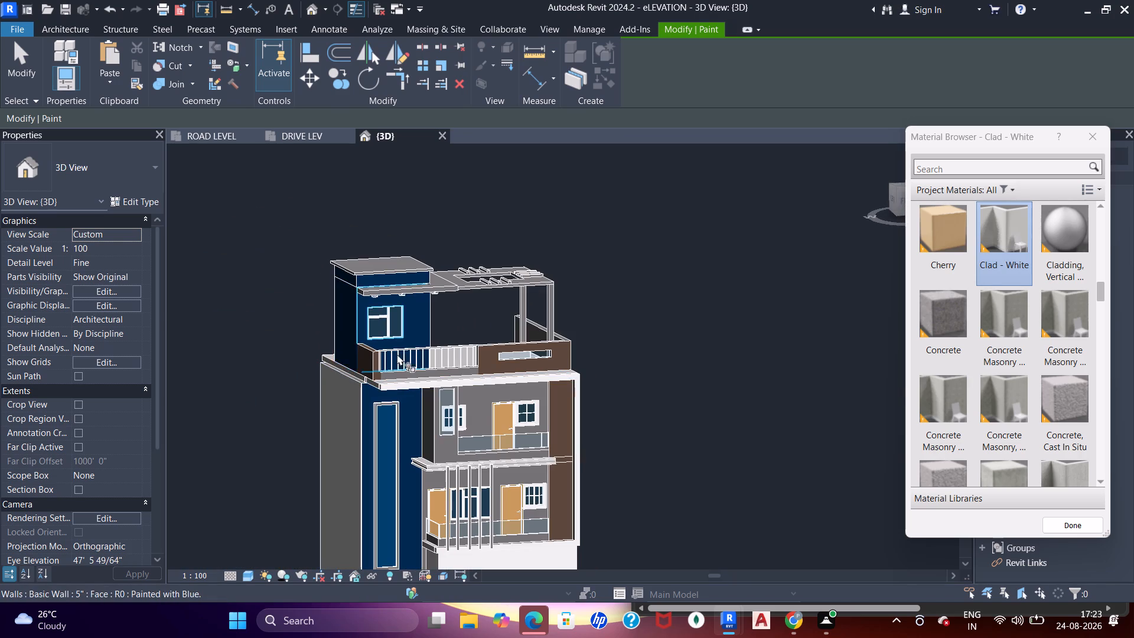
middle_click_drag(465, 378, 326, 360, "shift")
scroll(543, 326, "up", 2)
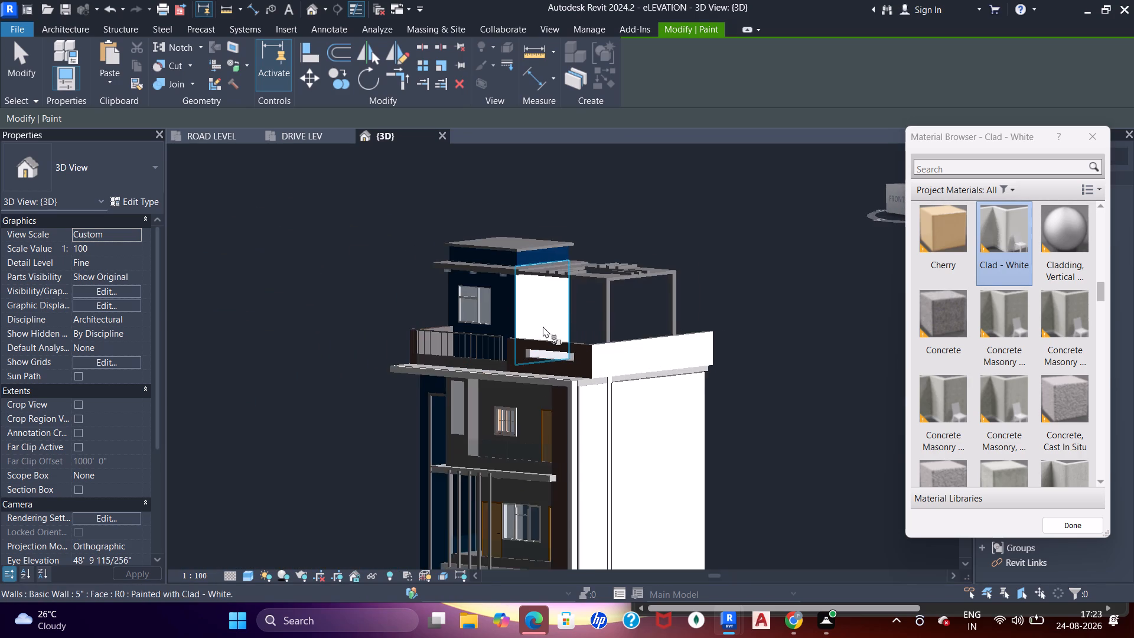
scroll(541, 239, "up", 5)
left_click(539, 245)
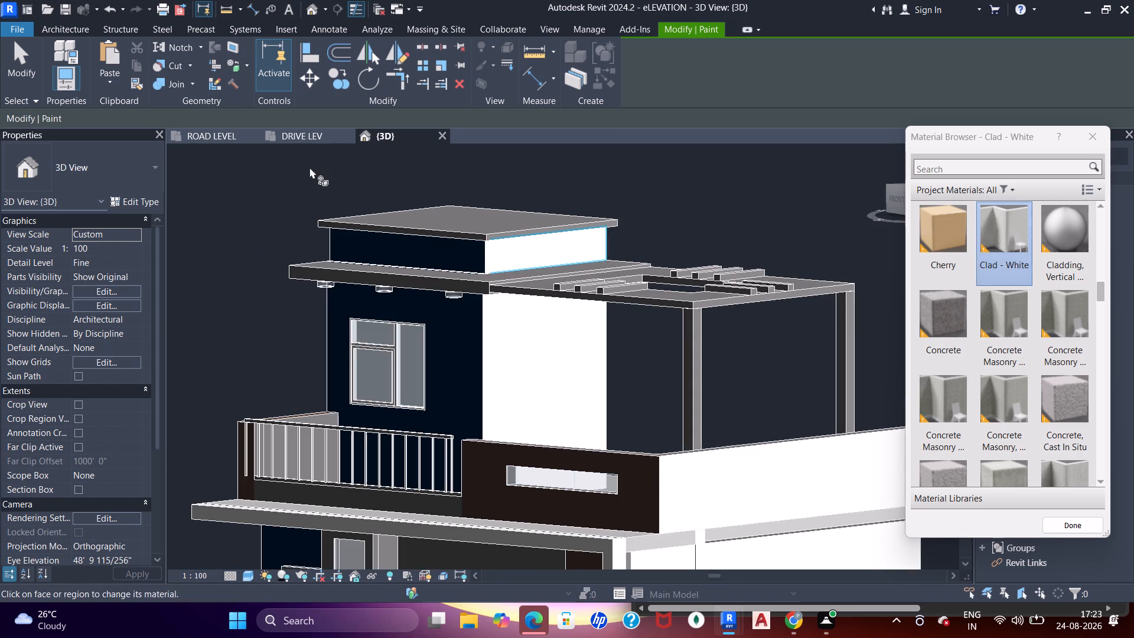
Compare the painted terrace room, railing and balconies with the rendered front elevation and examine the reference's facade finishes.
left_click(299, 135)
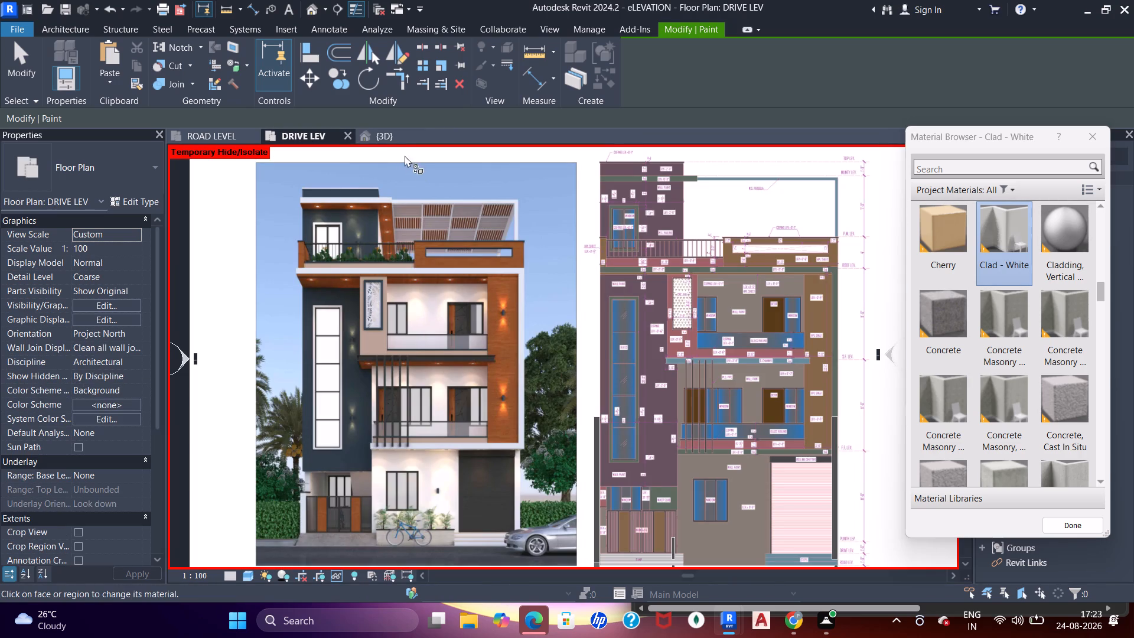
left_click(381, 141)
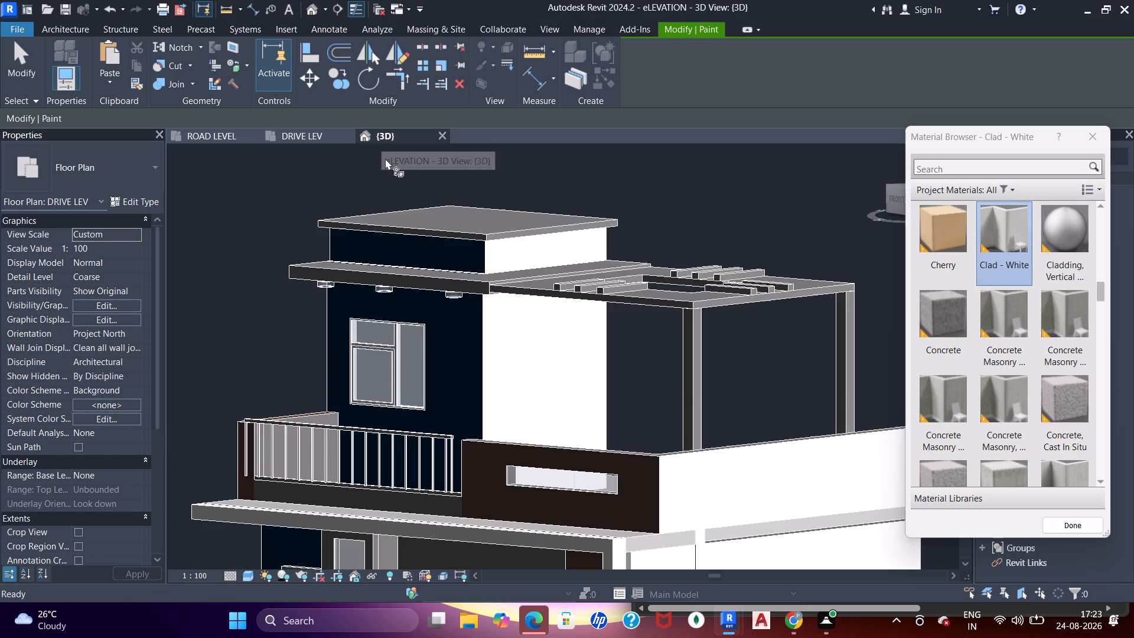
scroll(471, 284, "down", 5)
middle_click_drag(460, 331, 563, 399, "shift")
key("shift+Escape")
key("Escape")
scroll(469, 395, "down", 3)
middle_click_drag(395, 442, 482, 388, "shift")
middle_click_drag(462, 416, 461, 404)
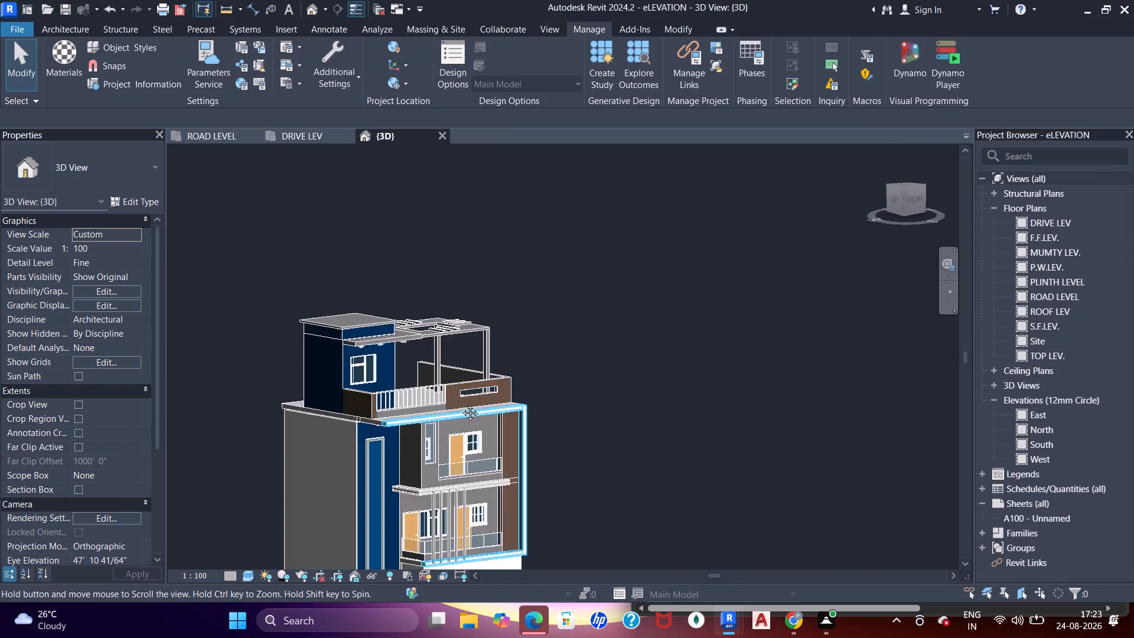
middle_click_drag(461, 404, 509, 284)
scroll(519, 289, "up", 4)
left_click(424, 237)
left_click(304, 131)
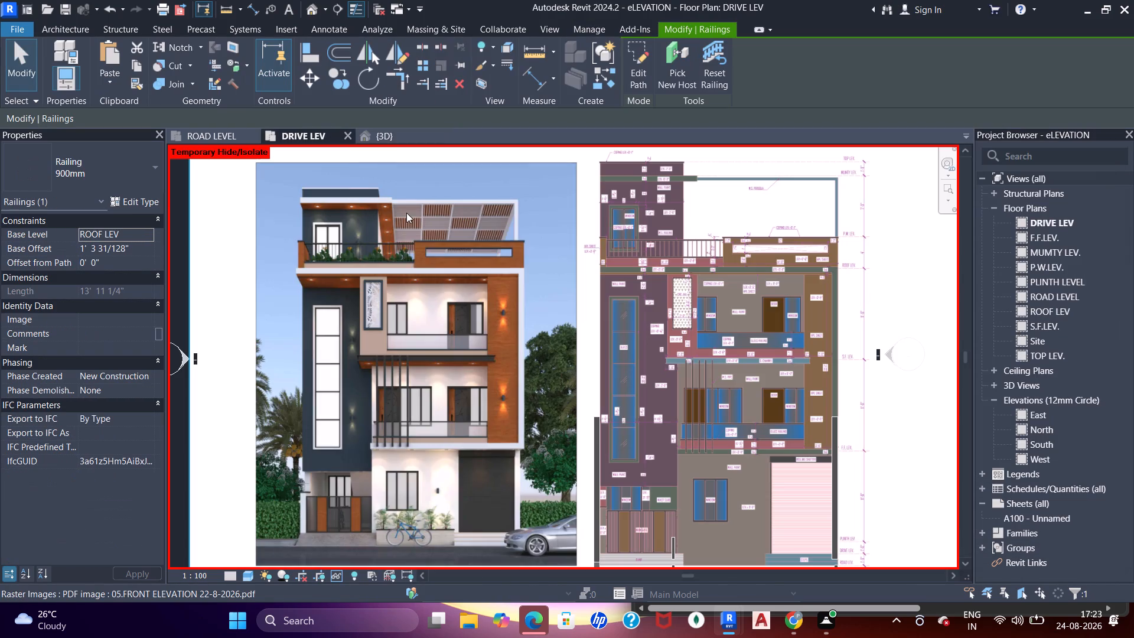
key("Escape")
left_click(382, 138)
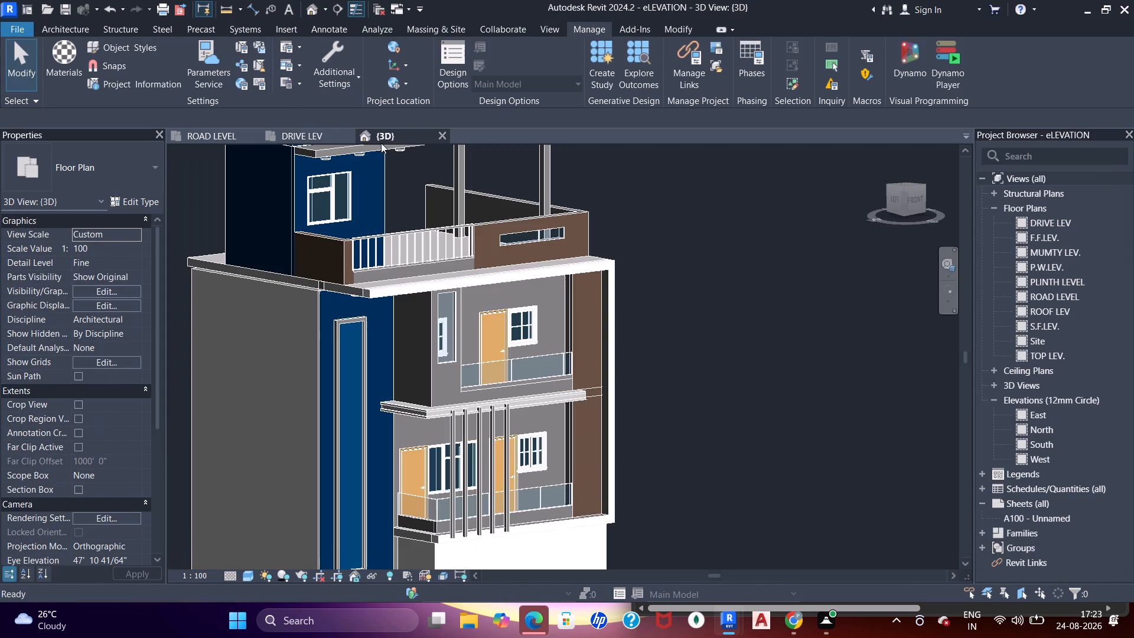
middle_click_drag(497, 328, 494, 351, "shift")
left_click(293, 138)
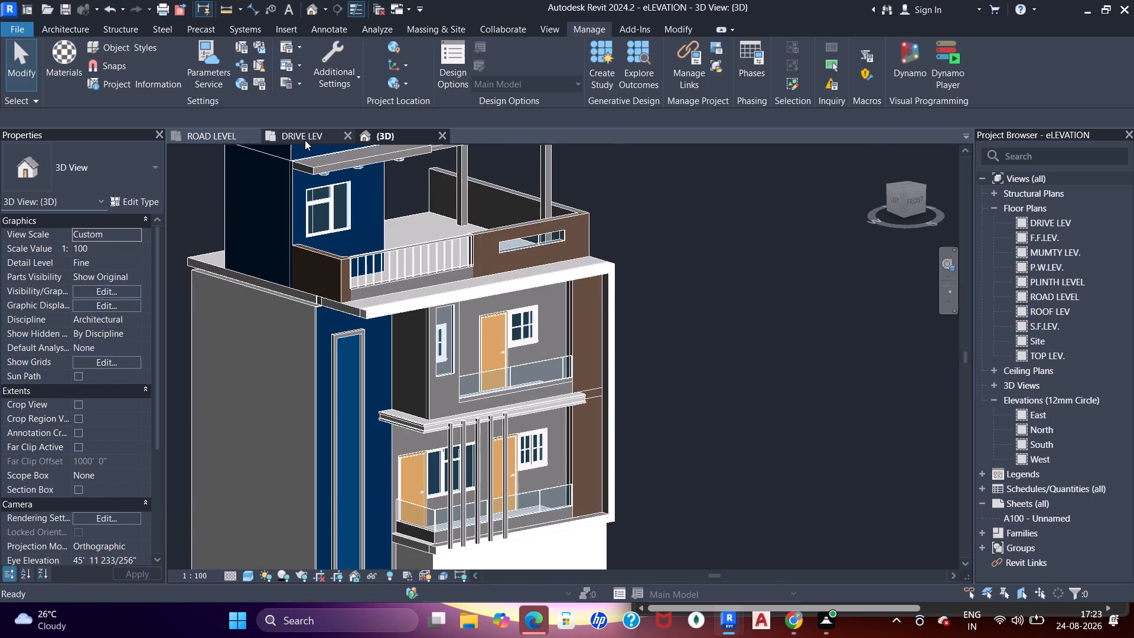
scroll(343, 259, "up", 6)
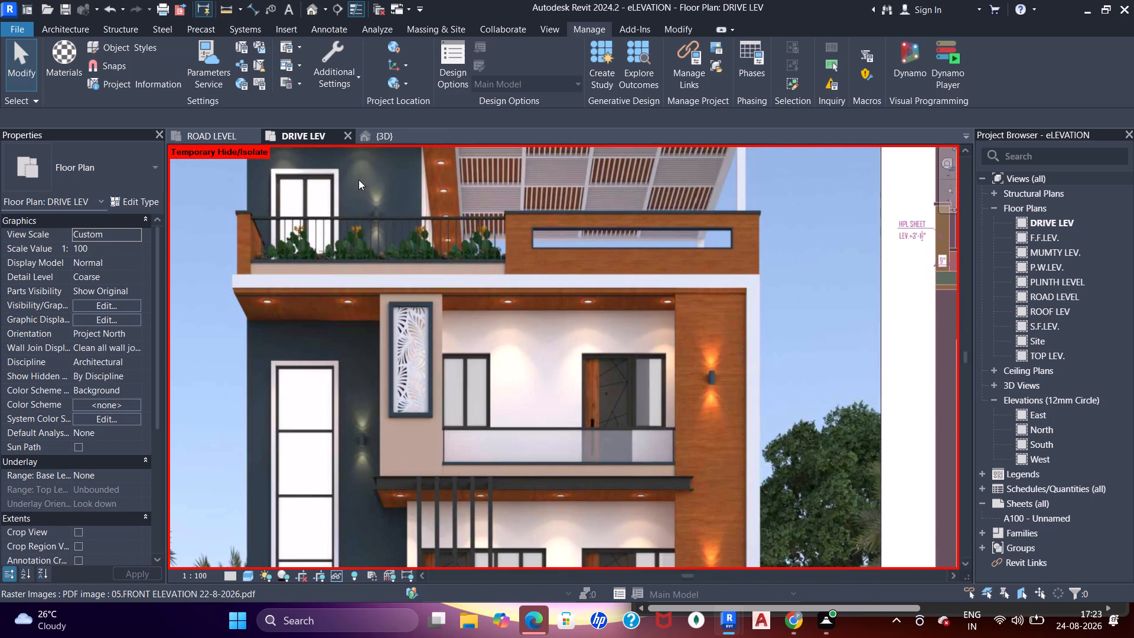
scroll(369, 250, "down", 4)
middle_click_drag(377, 299, 353, 234)
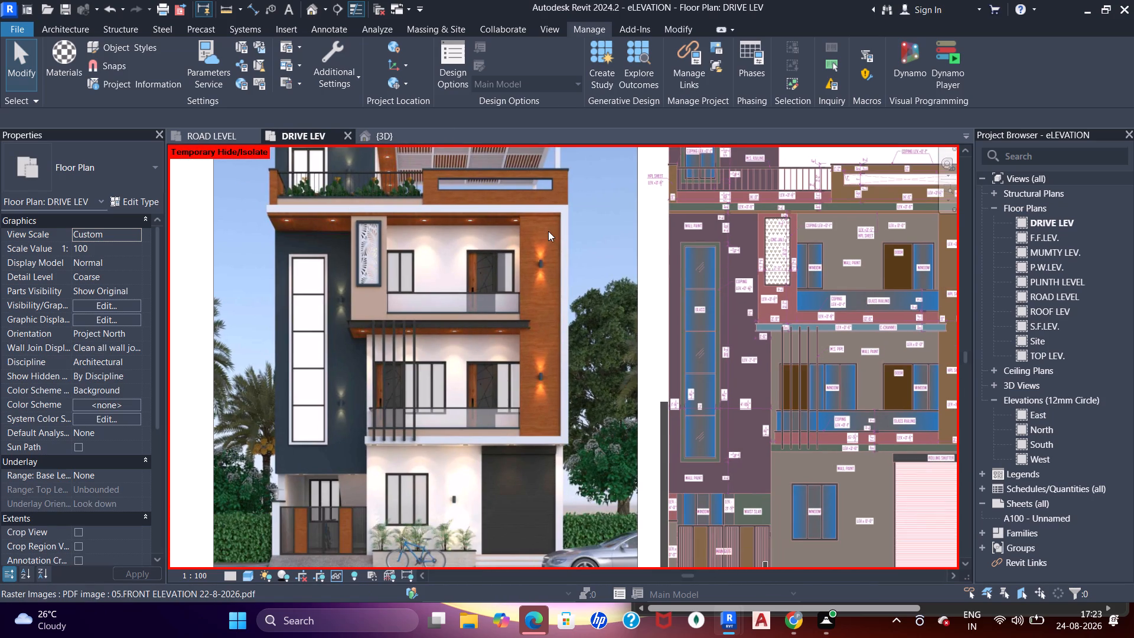
Look through the project materials available to the Paint tool for a finish matching the reference facade.
key("p")
key("t")
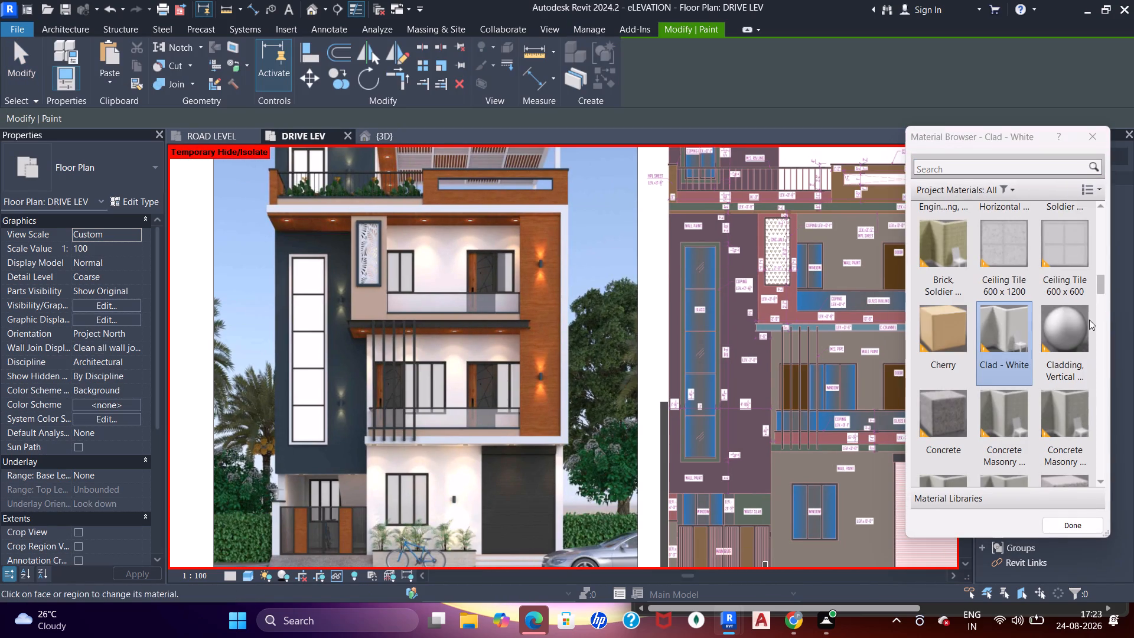
scroll(1006, 308, "down", 2)
scroll(1006, 308, "up", 1)
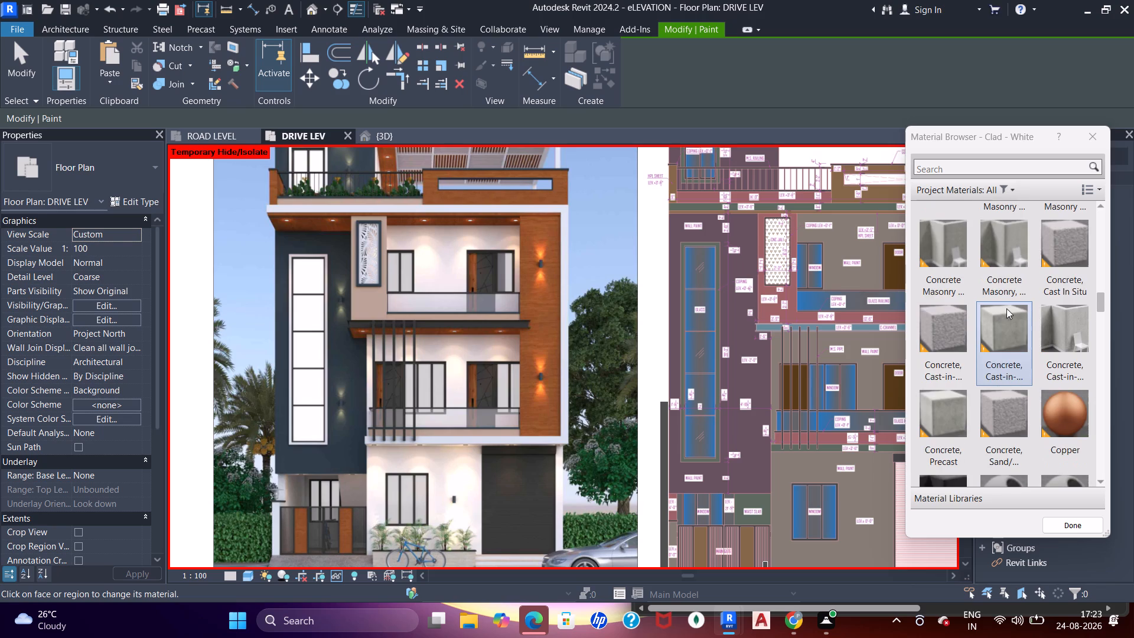
scroll(1006, 308, "down", 4)
scroll(1006, 308, "up", 2)
scroll(1006, 308, "down", 2)
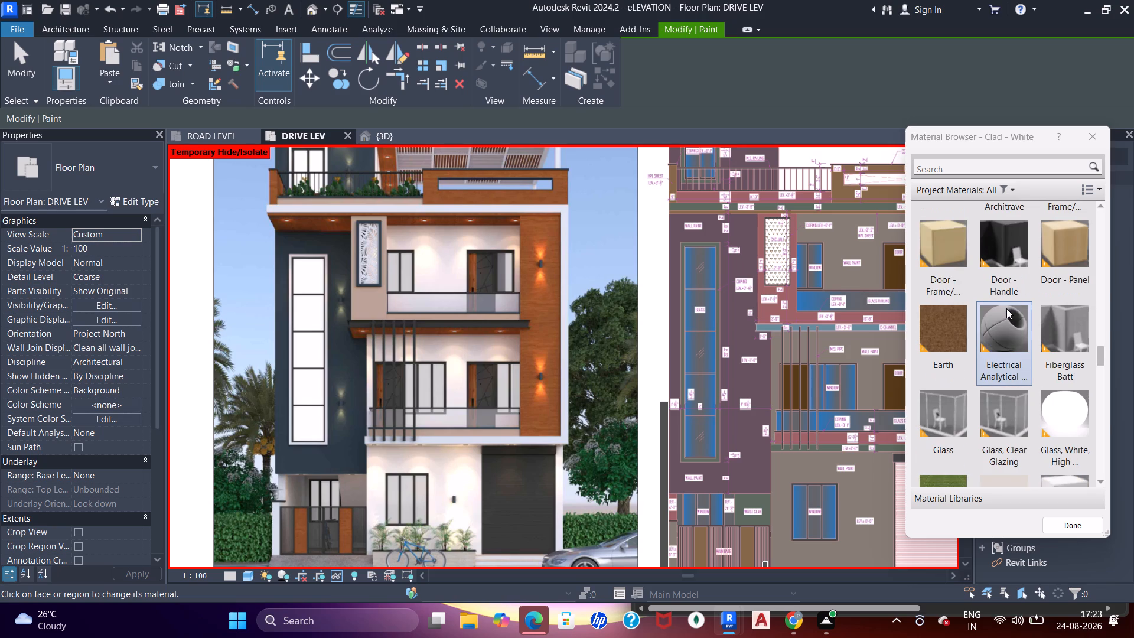
scroll(1006, 308, "up", 1)
scroll(1006, 308, "down", 2)
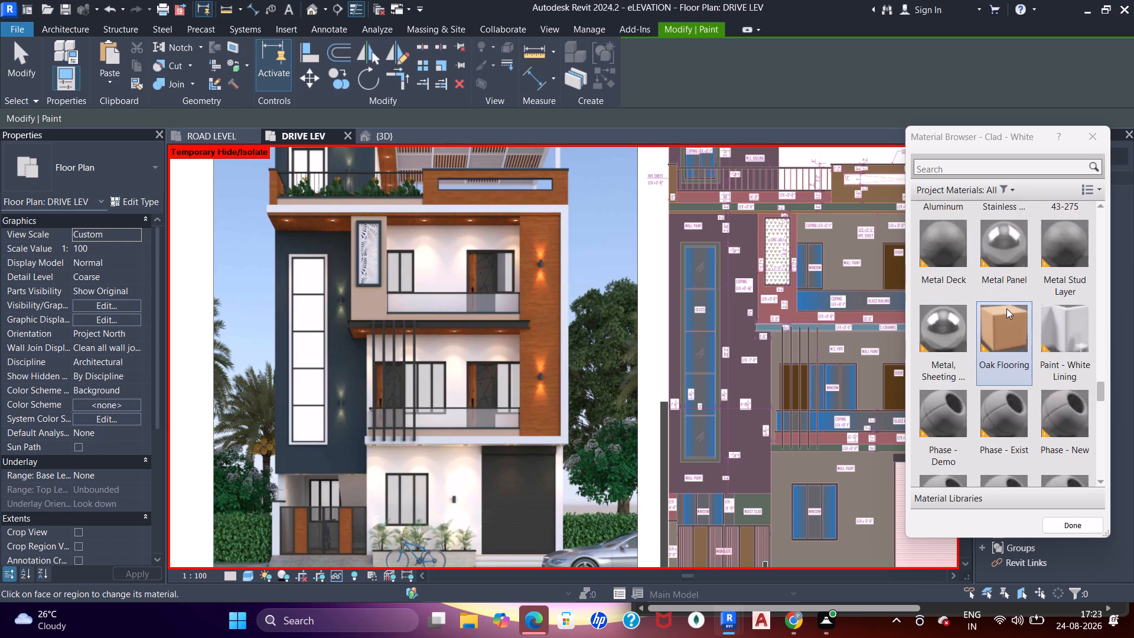
scroll(1006, 308, "down", 1)
scroll(1006, 308, "up", 1)
scroll(1006, 308, "down", 3)
scroll(1006, 308, "up", 1)
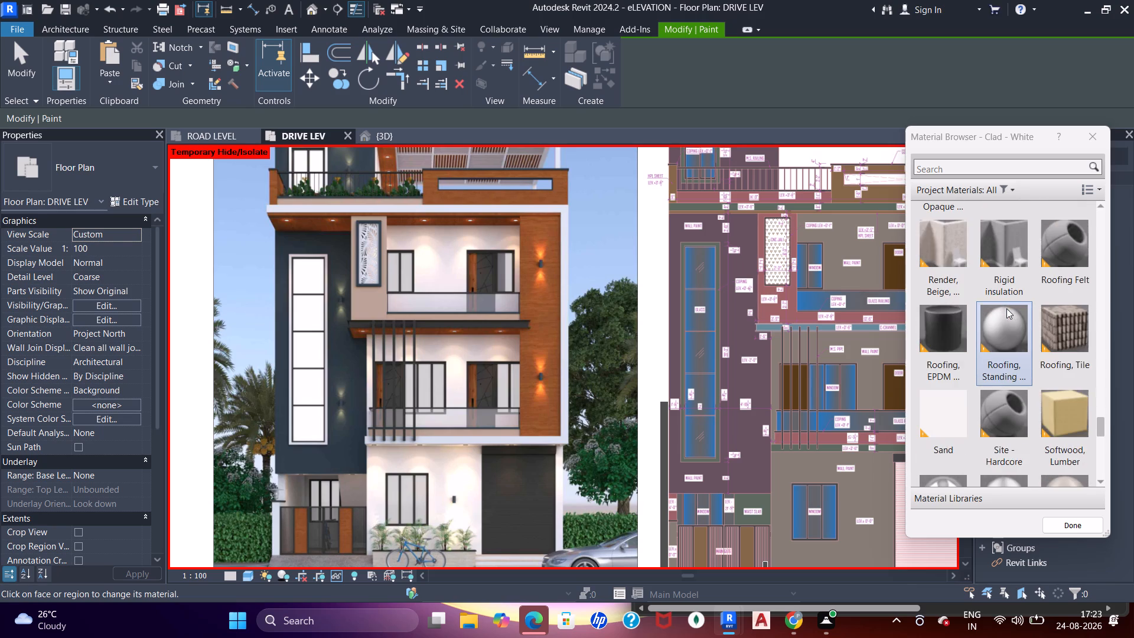
scroll(1006, 308, "down", 3)
scroll(1008, 308, "up", 3)
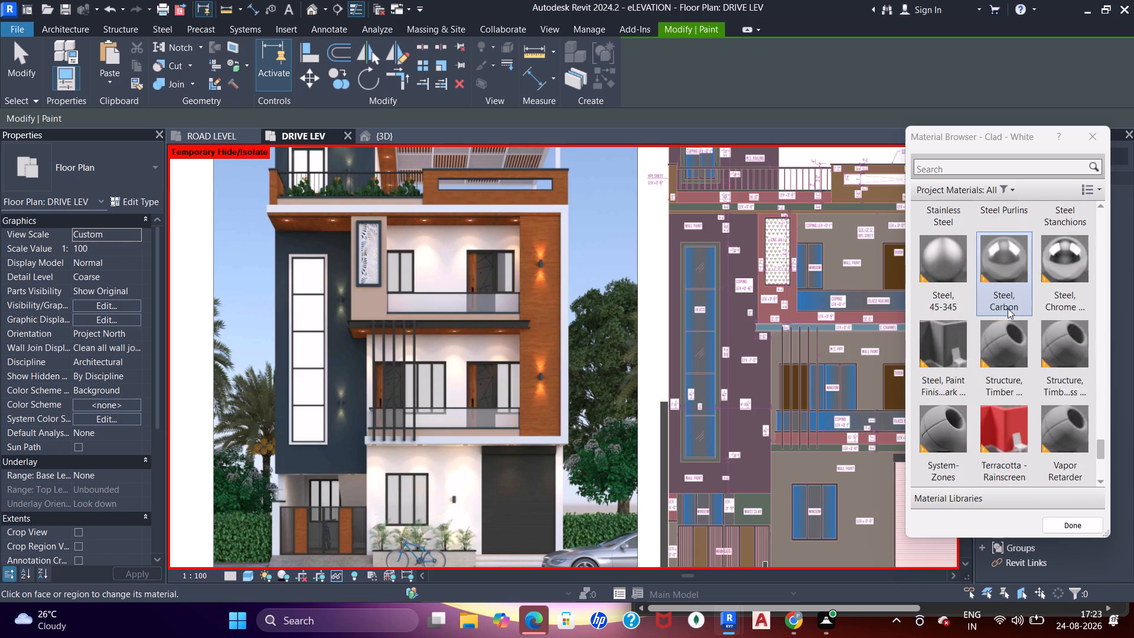
scroll(1008, 308, "up", 8)
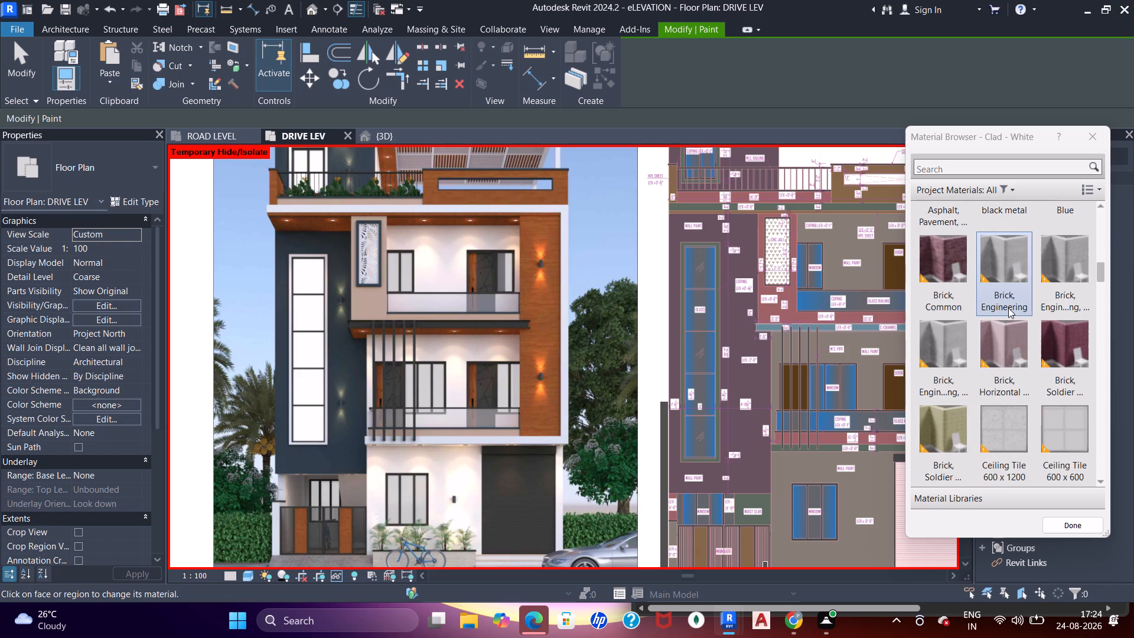
scroll(1008, 308, "down", 1)
scroll(1008, 308, "up", 4)
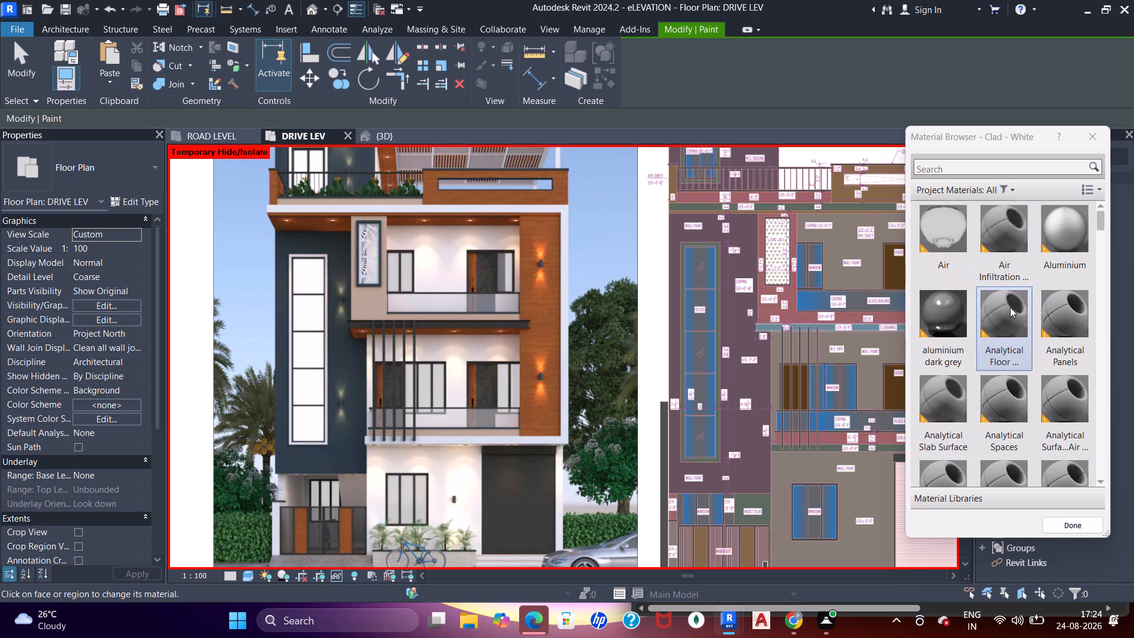
scroll(1010, 307, "up", 3)
key("Escape")
key("Escape")
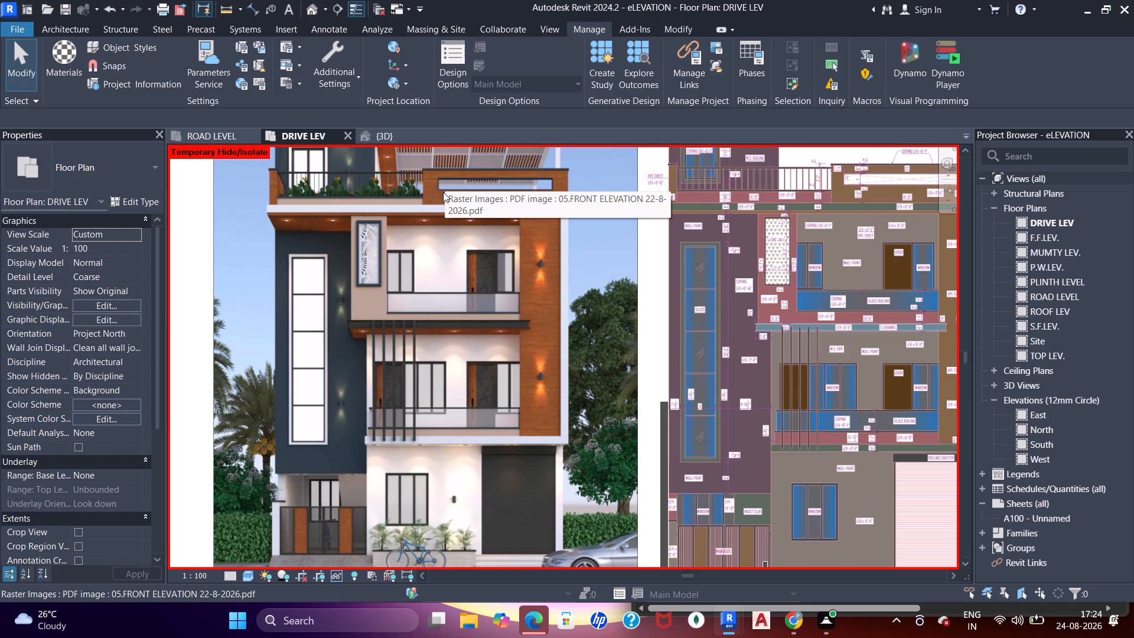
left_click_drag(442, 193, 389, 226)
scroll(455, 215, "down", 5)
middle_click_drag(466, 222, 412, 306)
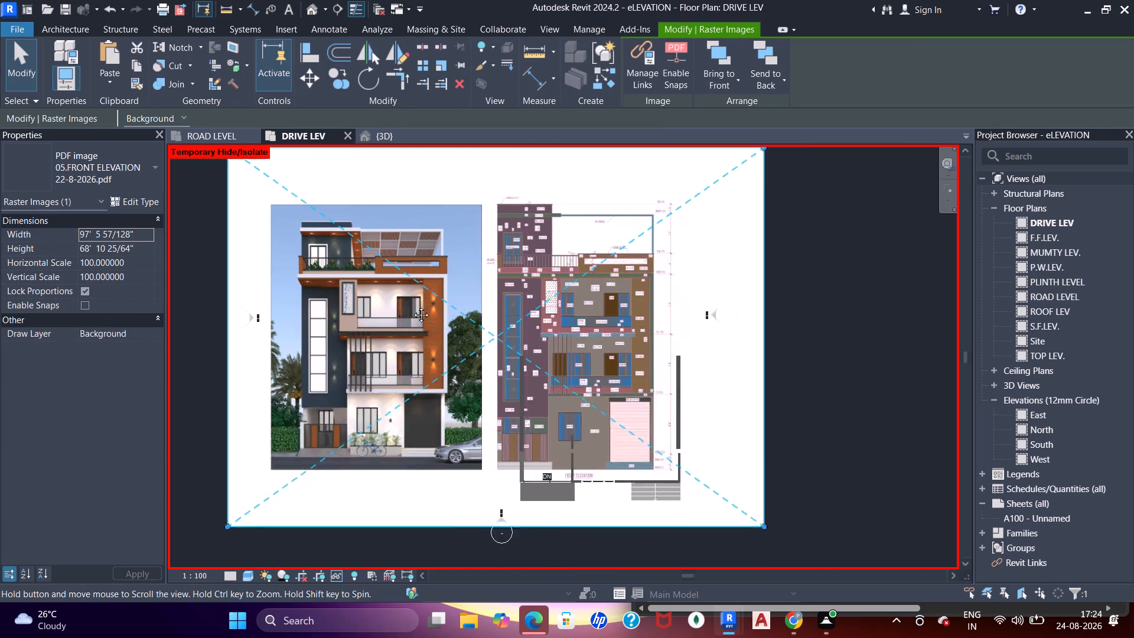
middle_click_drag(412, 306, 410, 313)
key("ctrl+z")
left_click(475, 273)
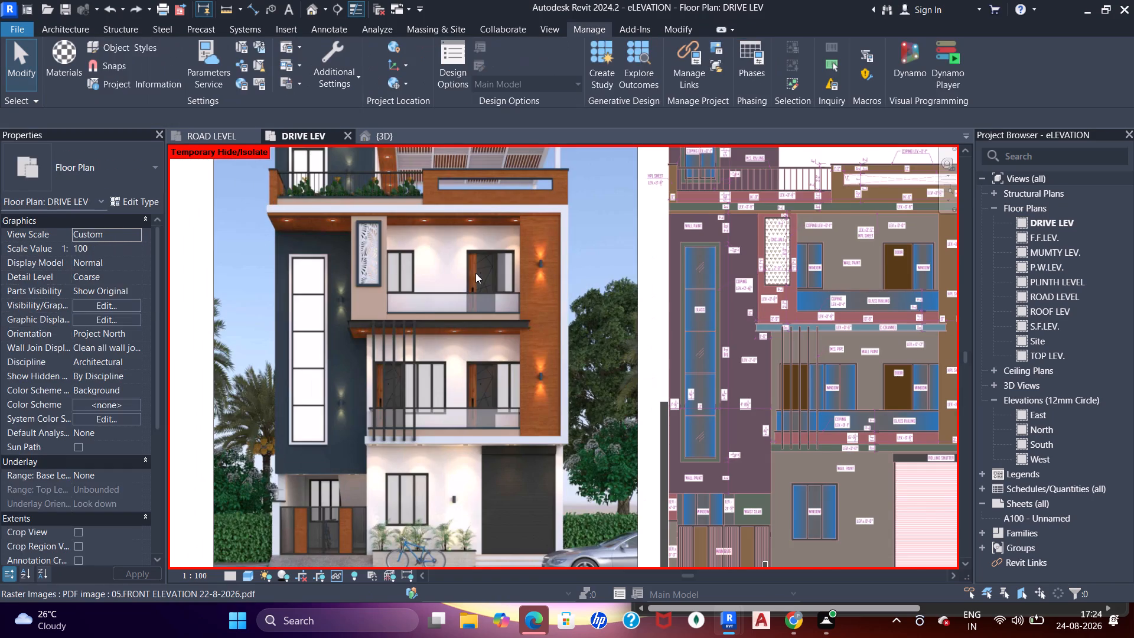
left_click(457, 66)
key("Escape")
Create a new project material and name it BEige.
middle_click_drag(445, 224, 320, 307)
middle_click_drag(334, 300, 319, 284)
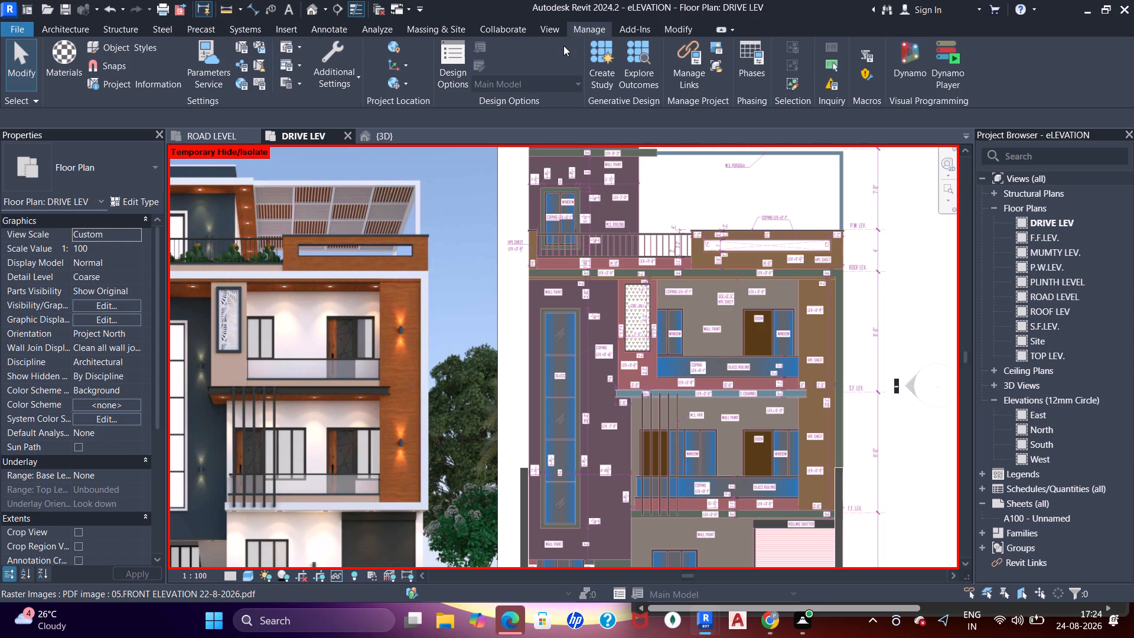
left_click(575, 31)
left_click(64, 71)
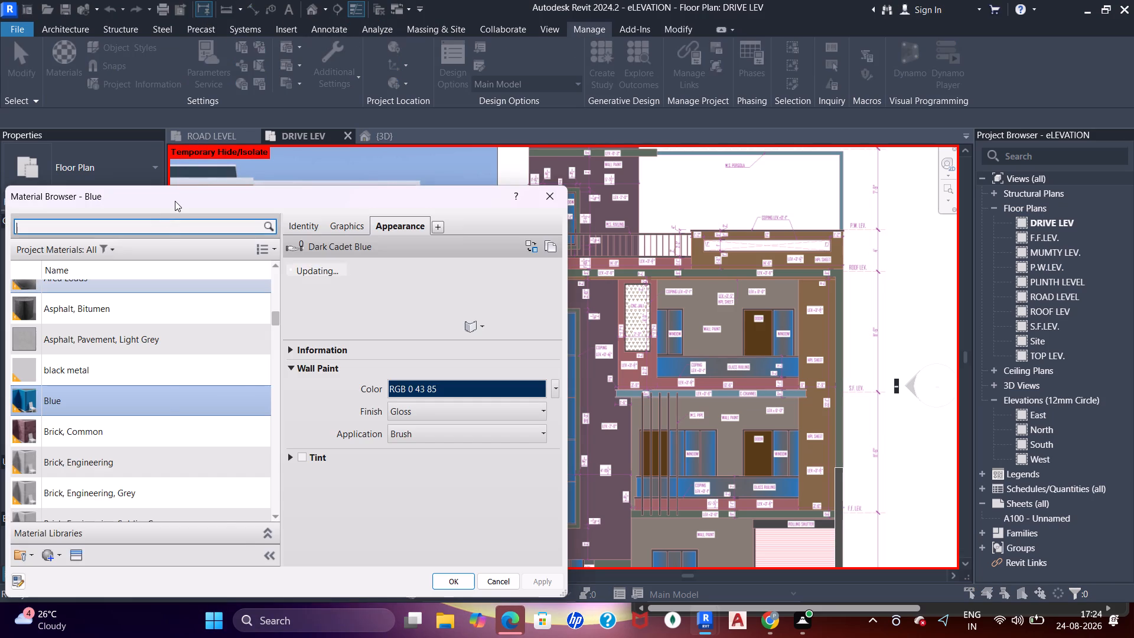
left_click_drag(175, 197, 626, 128)
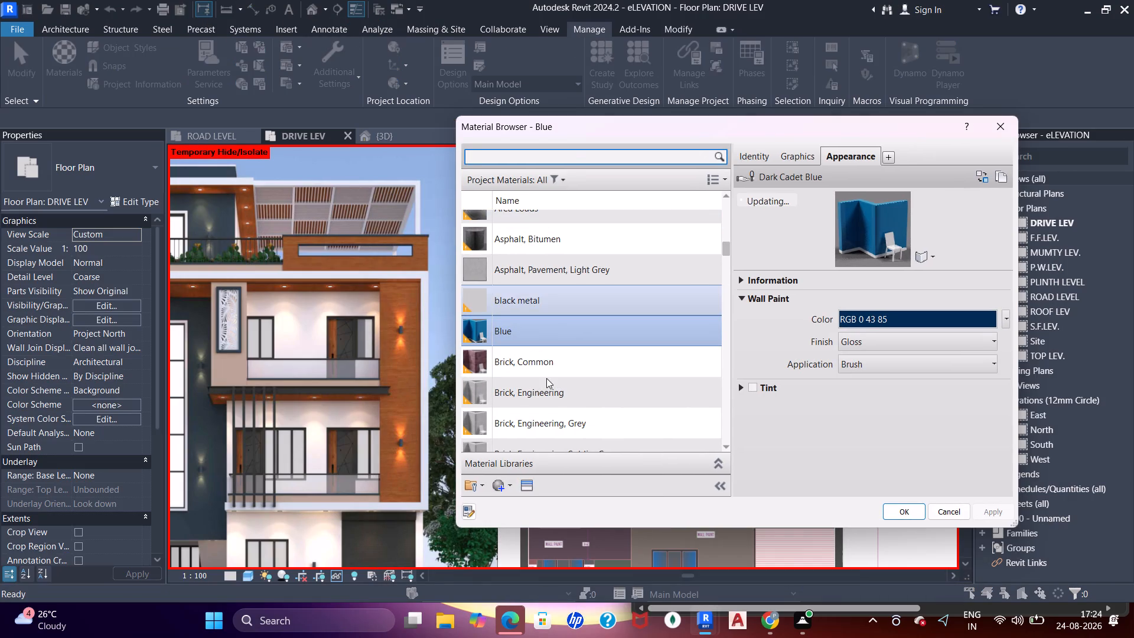
left_click(528, 491)
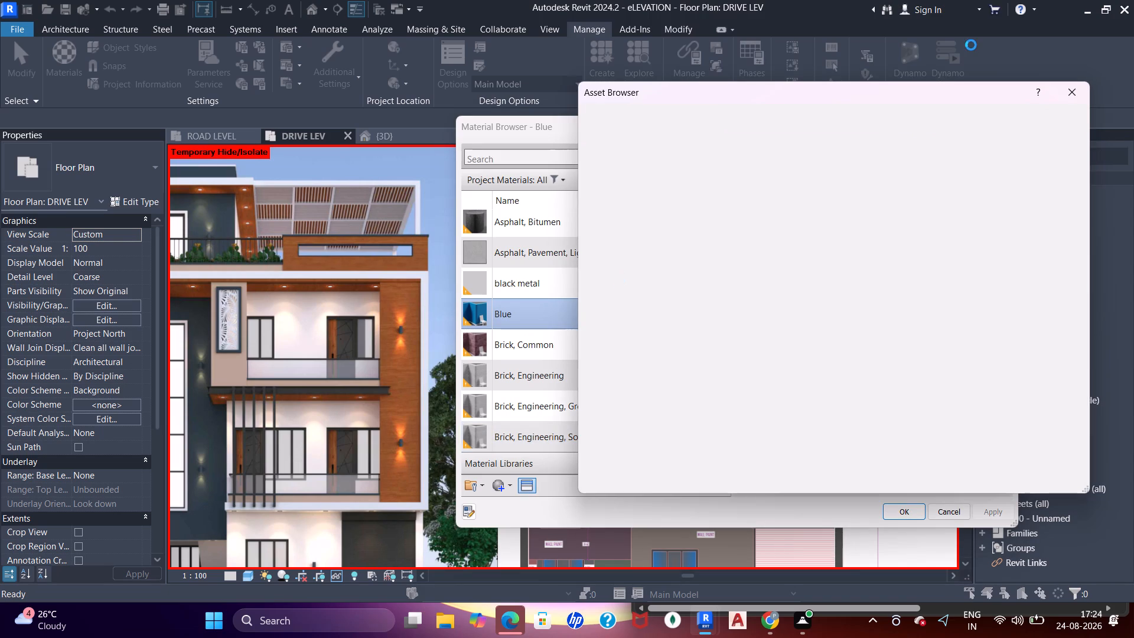
left_click(1082, 90)
left_click(504, 483)
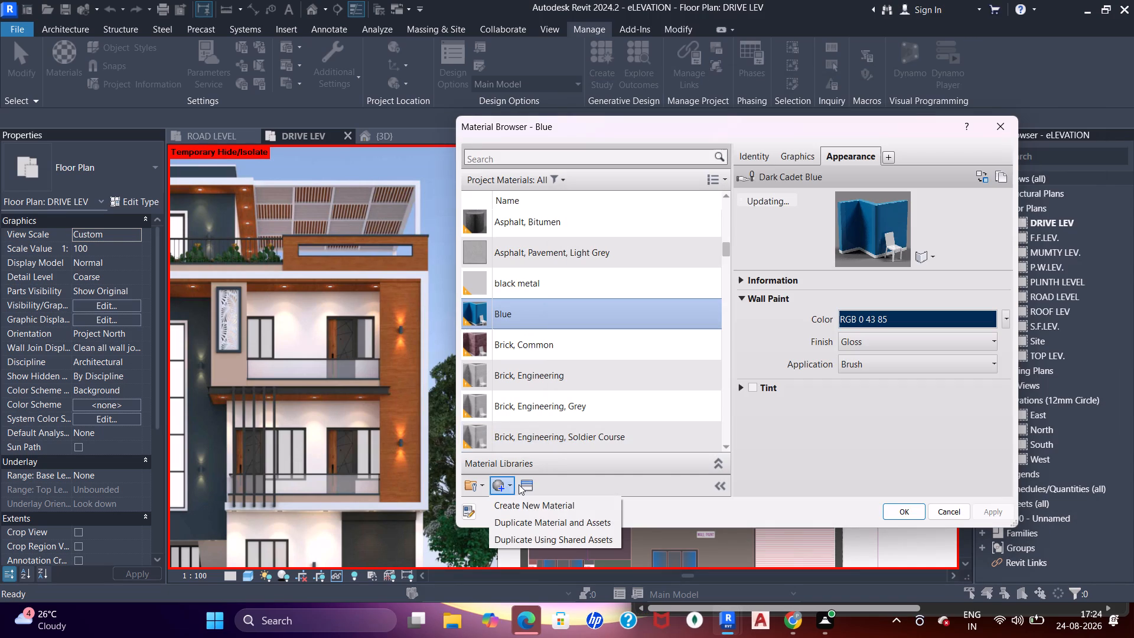
left_click(527, 496)
left_click(528, 486)
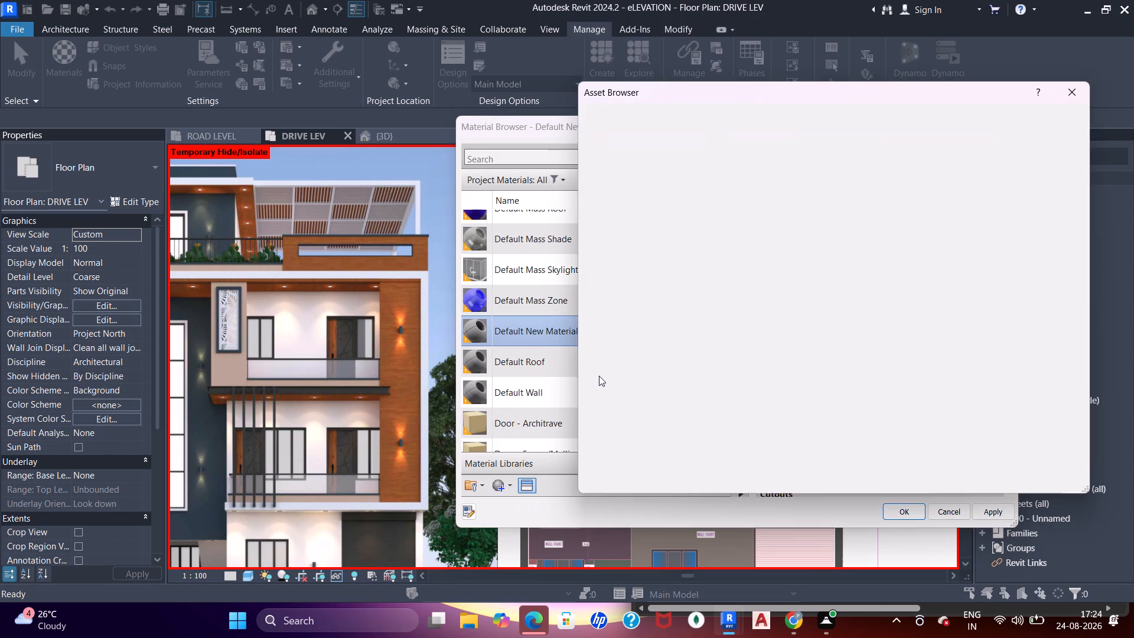
key("Escape")
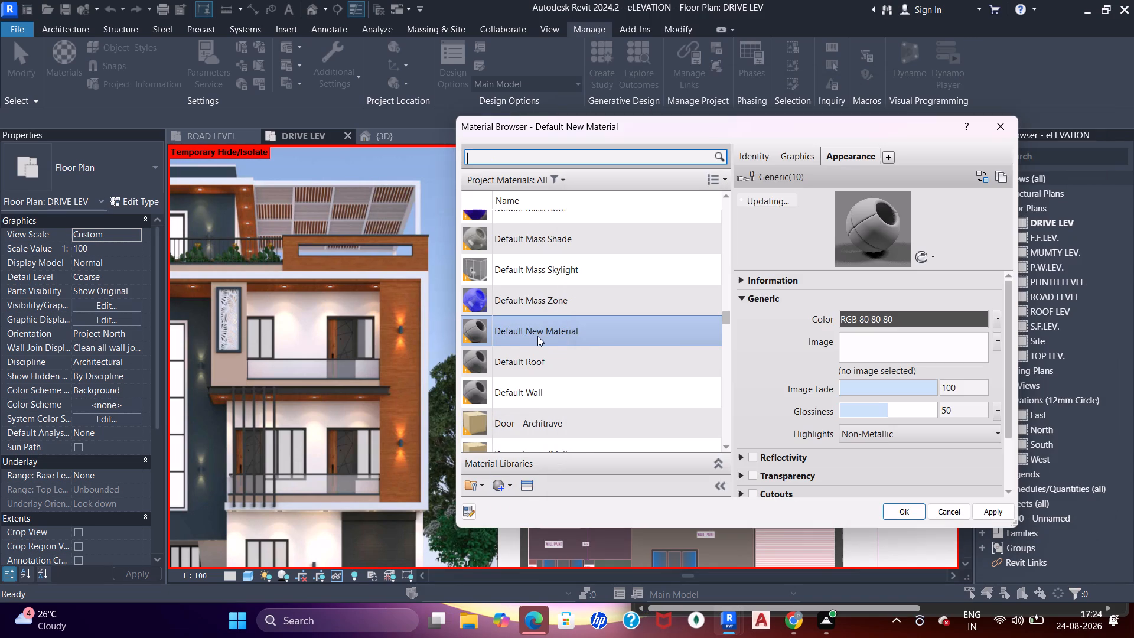
right_click(537, 336)
left_click(591, 394)
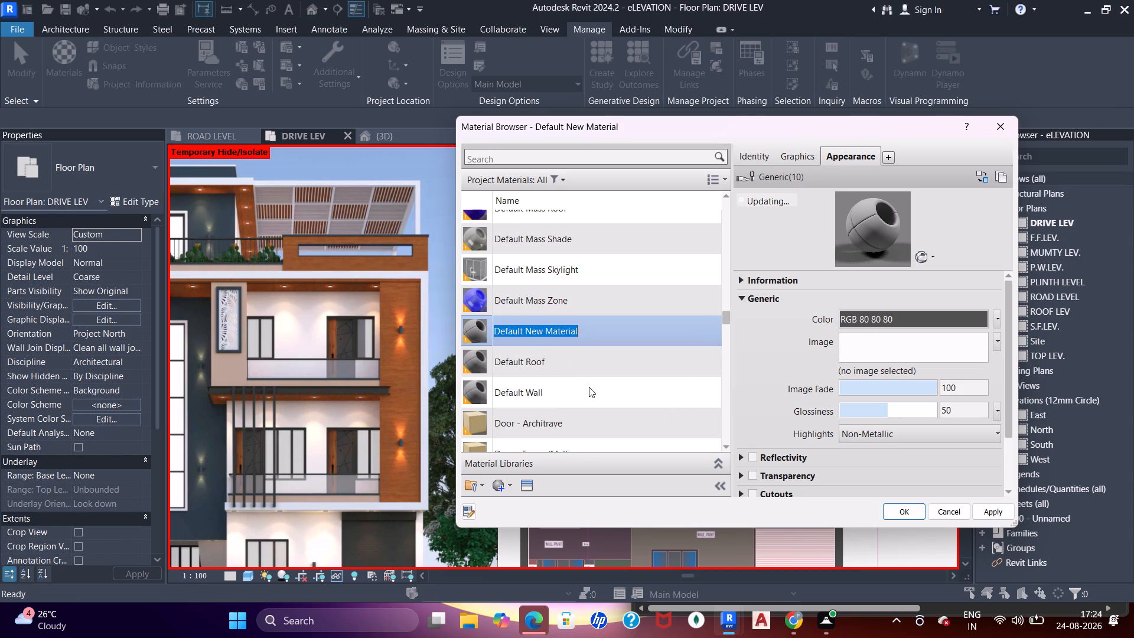
type("BEige")
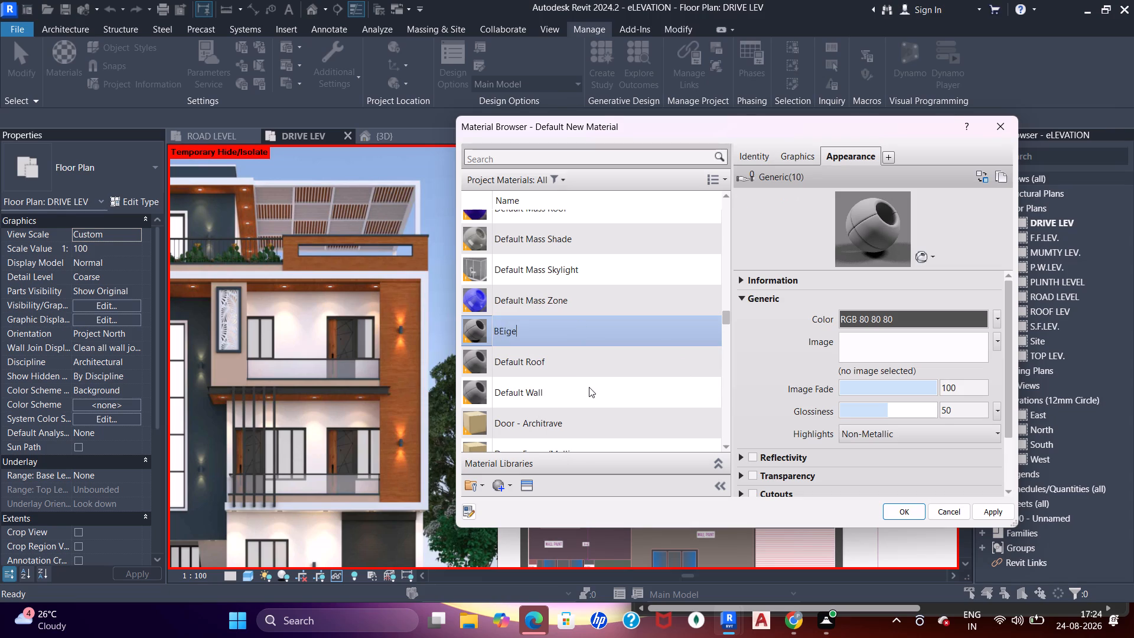
key("Return")
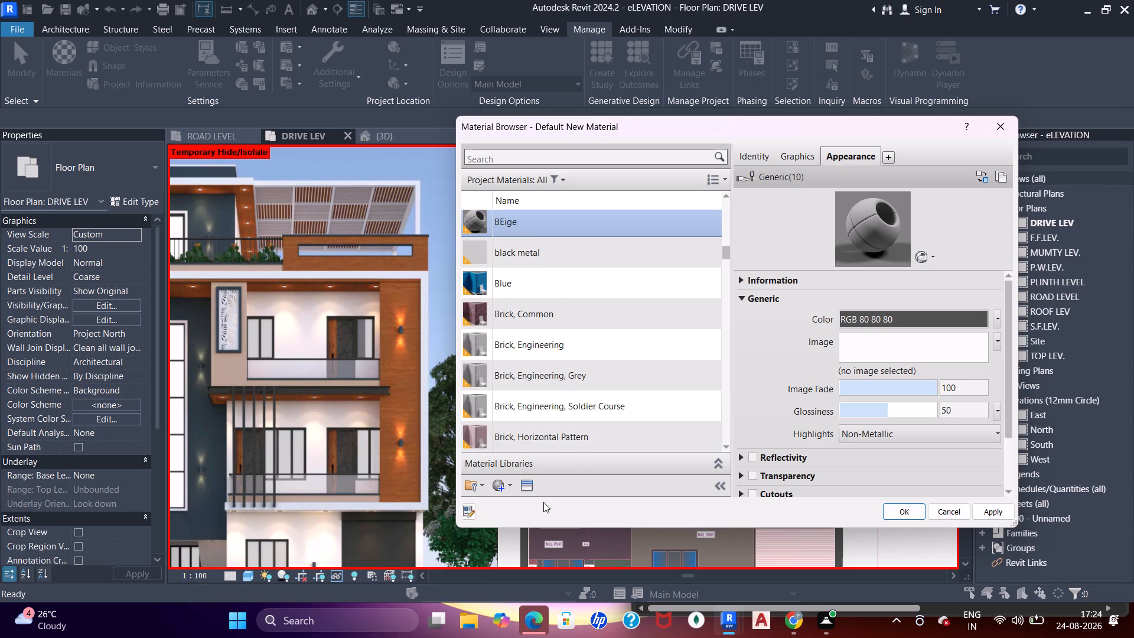
Replace the BEige material's appearance with the glossy Brindle asset from the Appearance Library's Wall Paint category.
left_click(528, 491)
double_click(650, 198)
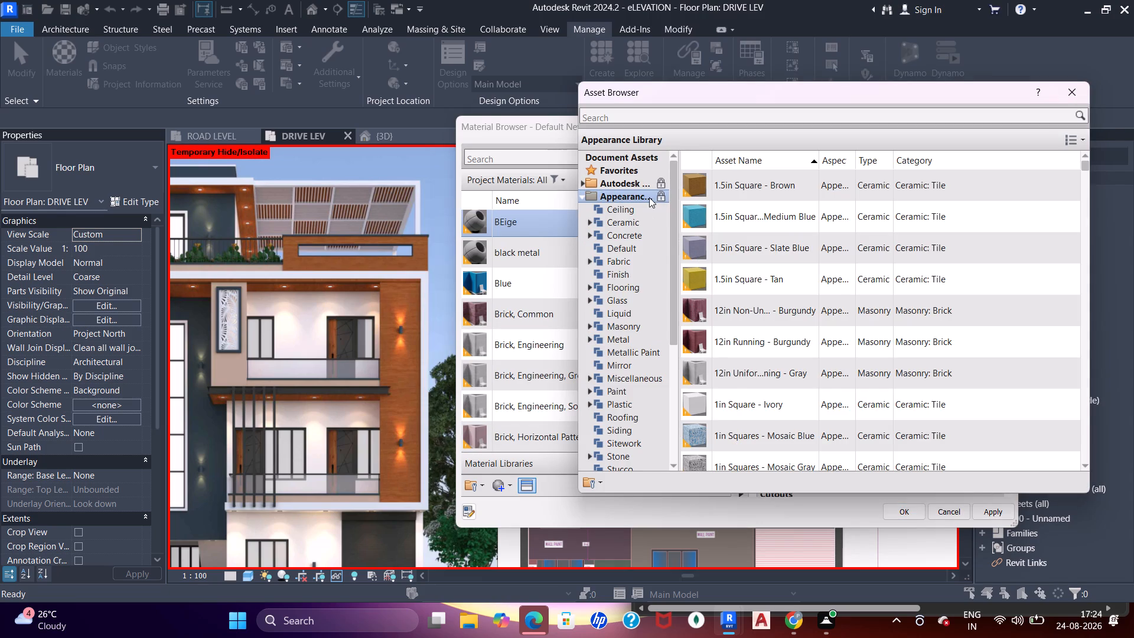
scroll(611, 444, "down", 1)
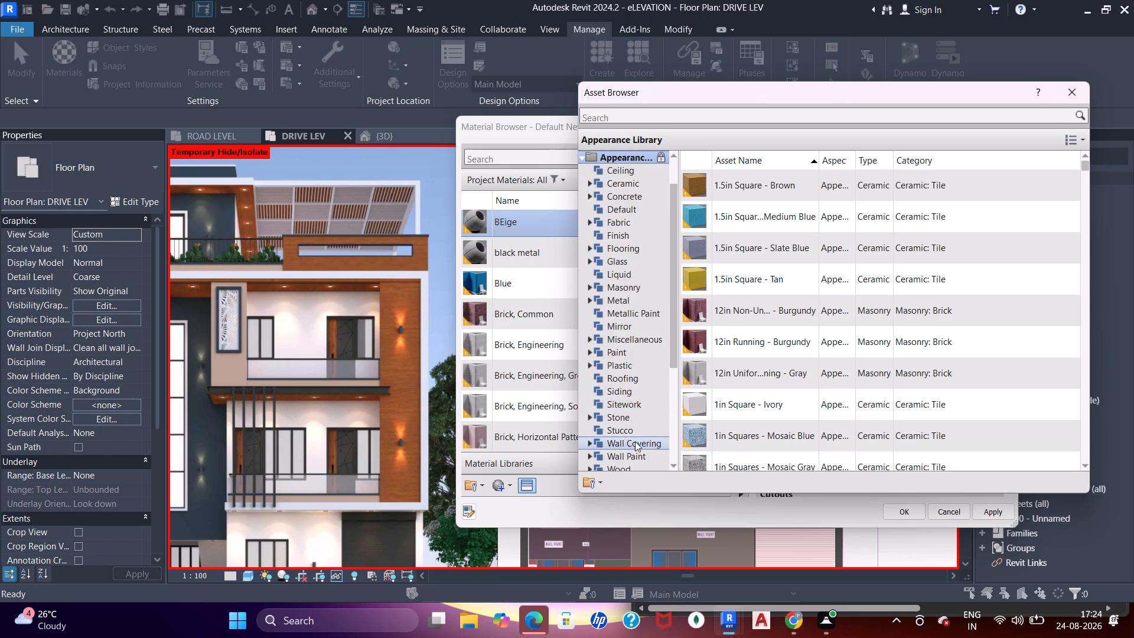
double_click(634, 453)
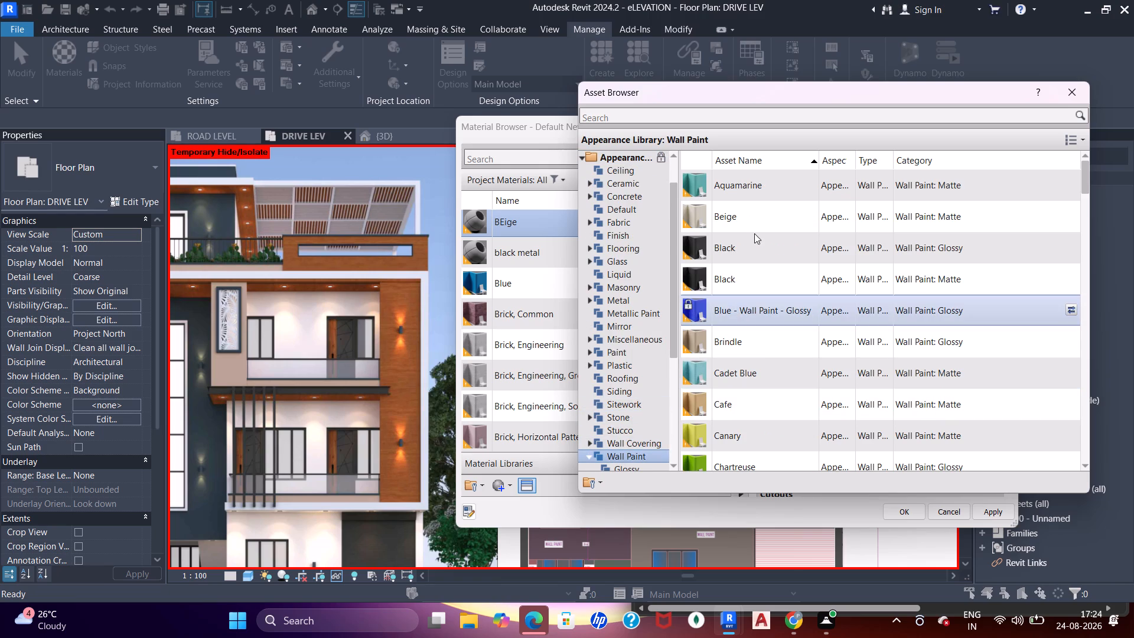
left_click(754, 223)
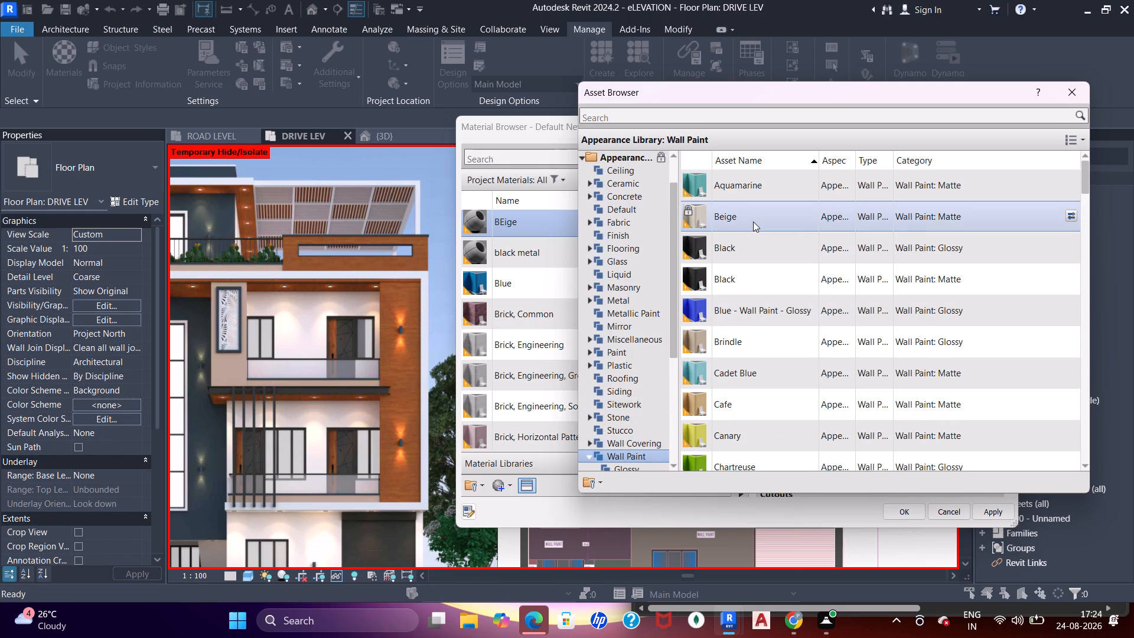
double_click(752, 348)
double_click(752, 347)
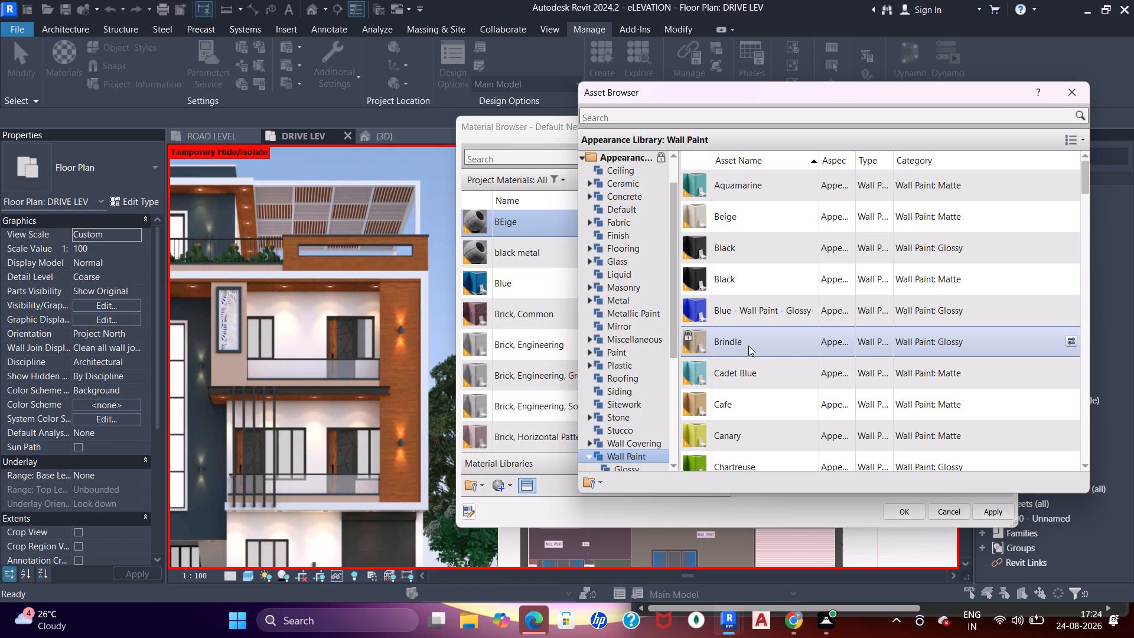
double_click(756, 340)
left_click_drag(523, 126, 184, 118)
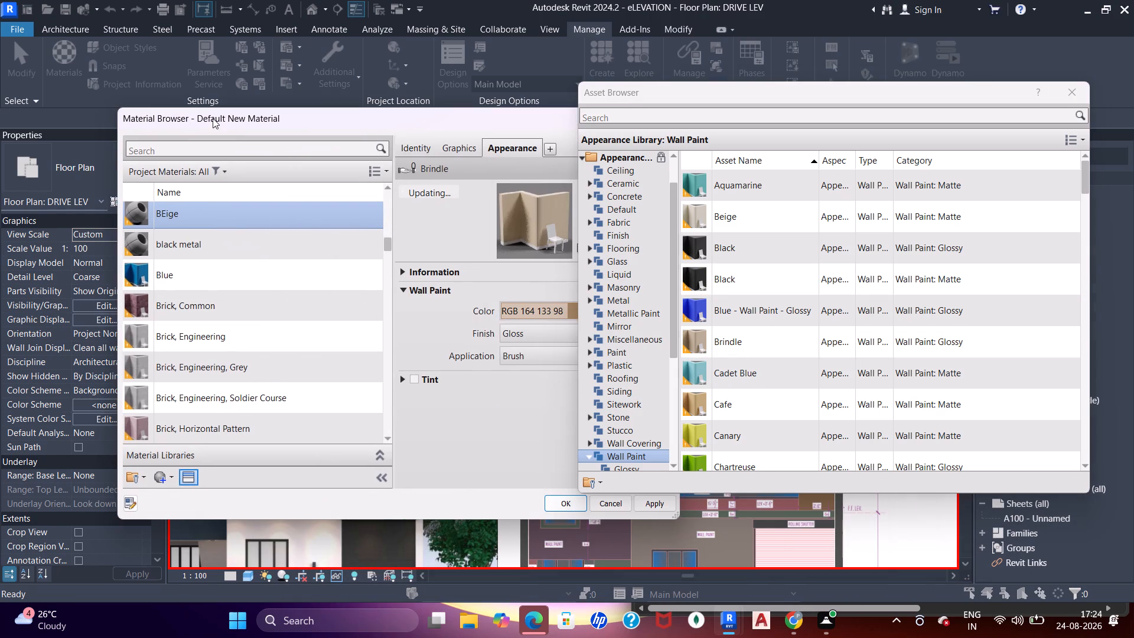
left_click_drag(360, 120, 276, 317)
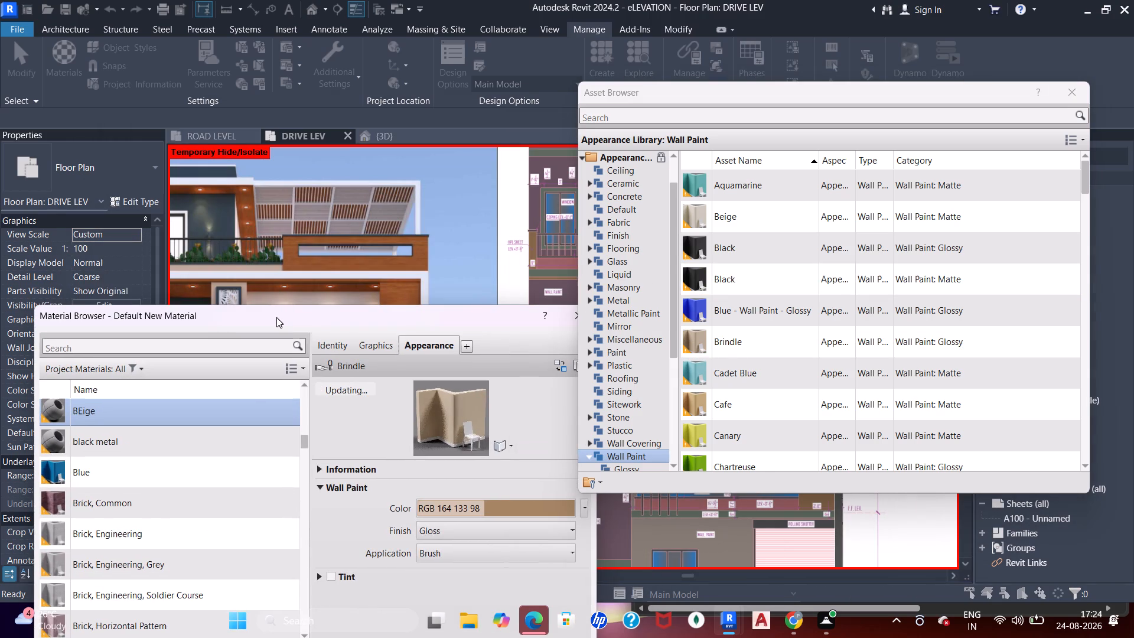
left_click_drag(276, 317, 267, 97)
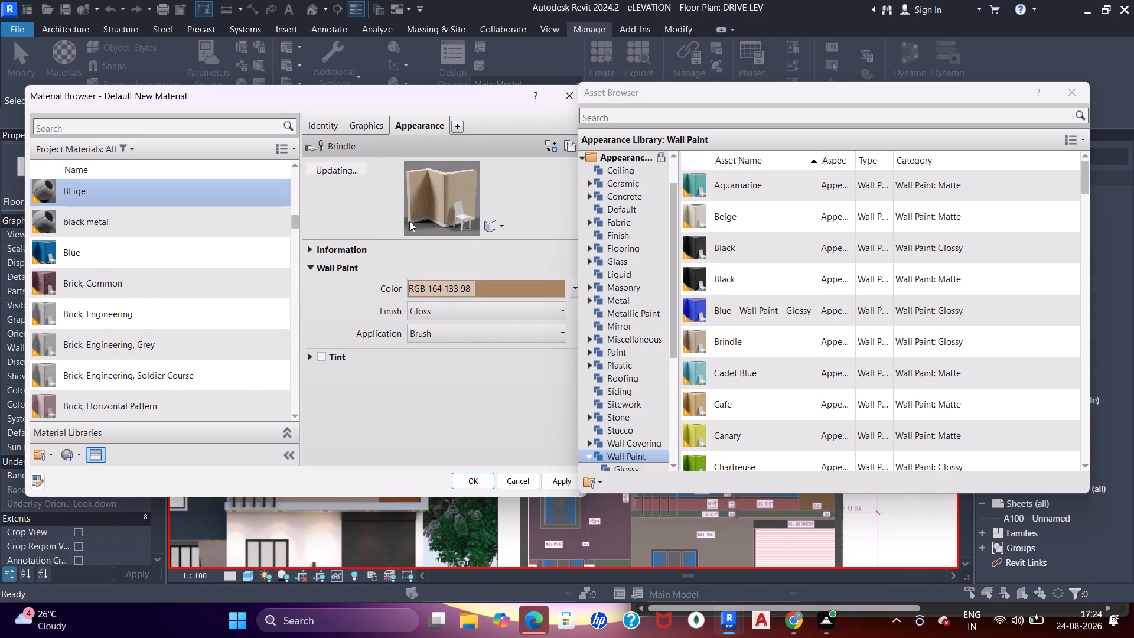
Make the BEige material's shading use its render appearance and save the material changes.
left_click(368, 118)
left_click(410, 162)
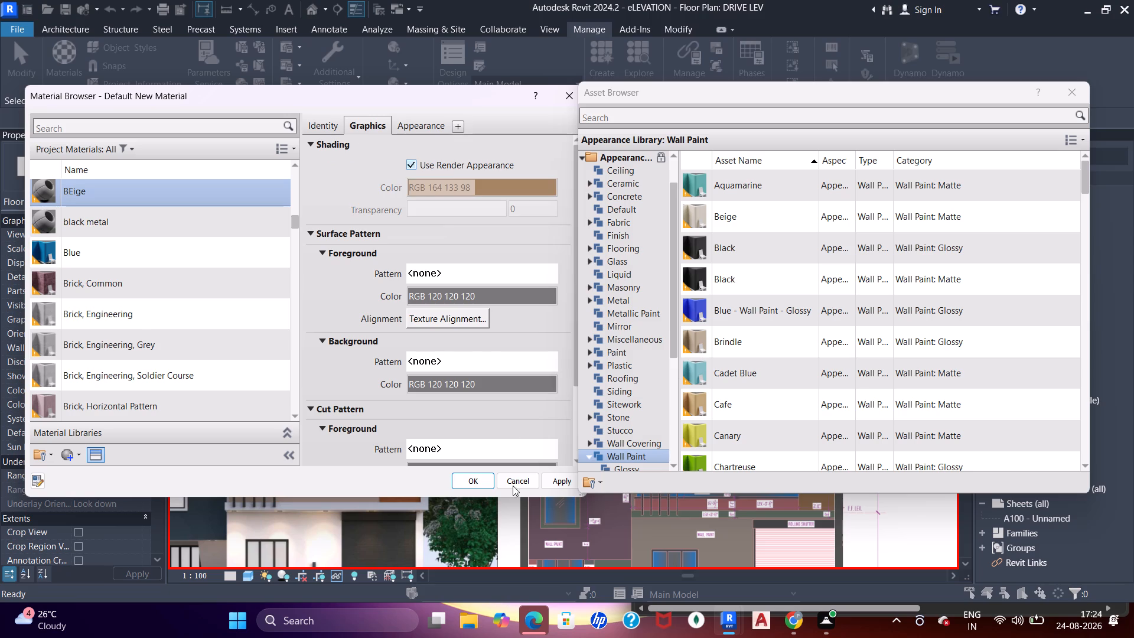
left_click(480, 485)
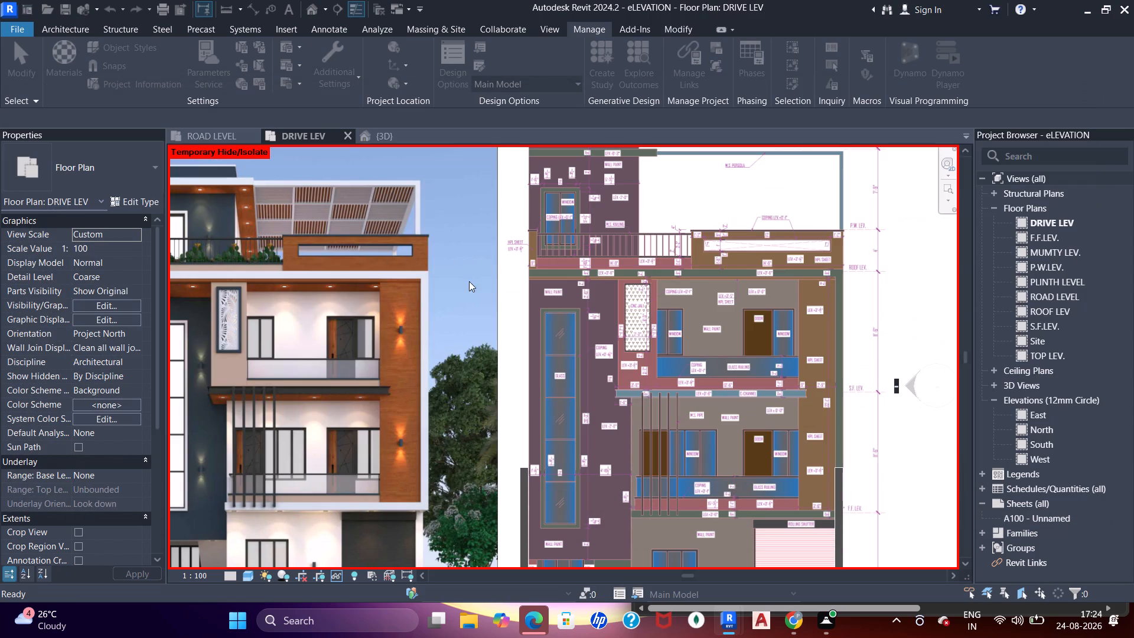
In the 3D view, paint the wall faces around the tall opening beside the second-floor balcony with BEige.
left_click(373, 124)
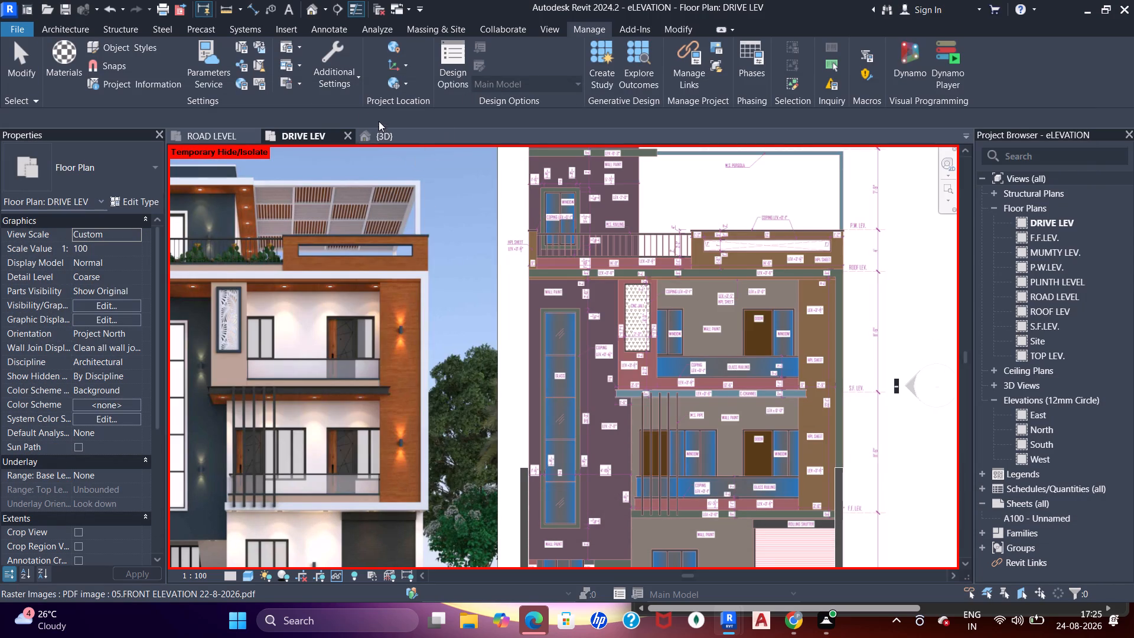
left_click(386, 138)
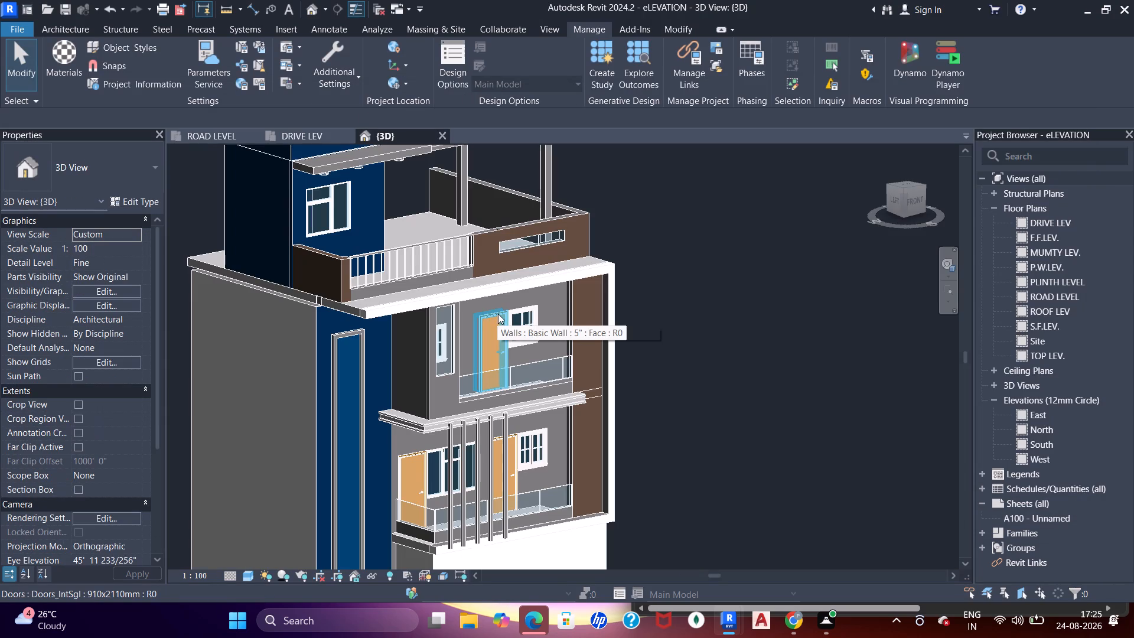
key("p")
key("t")
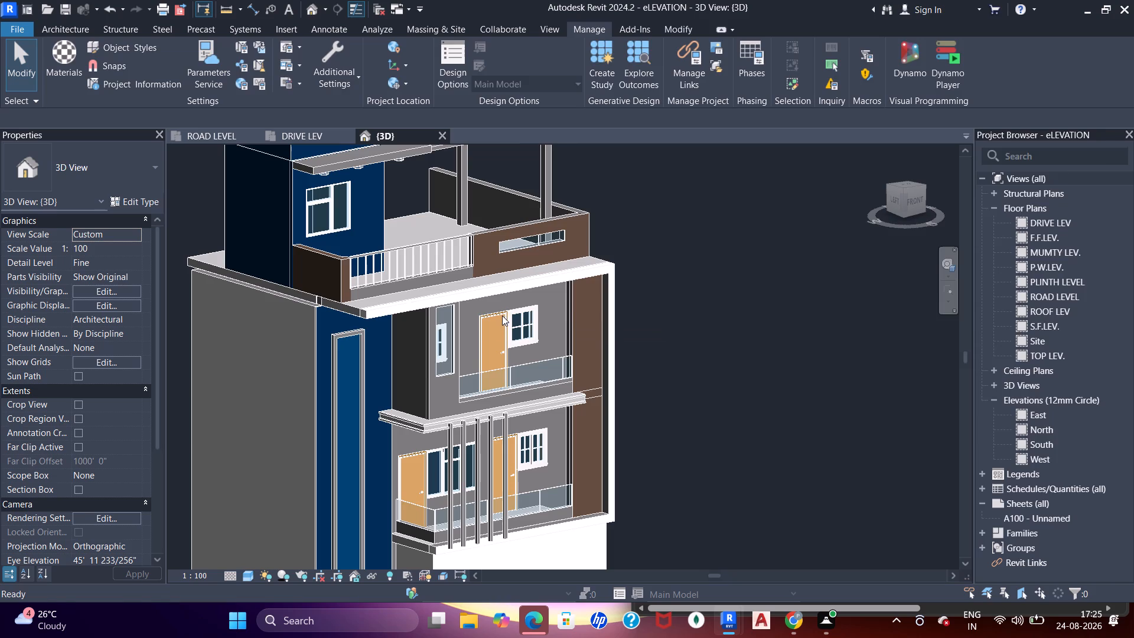
middle_click_drag(481, 359, 437, 300, "shift")
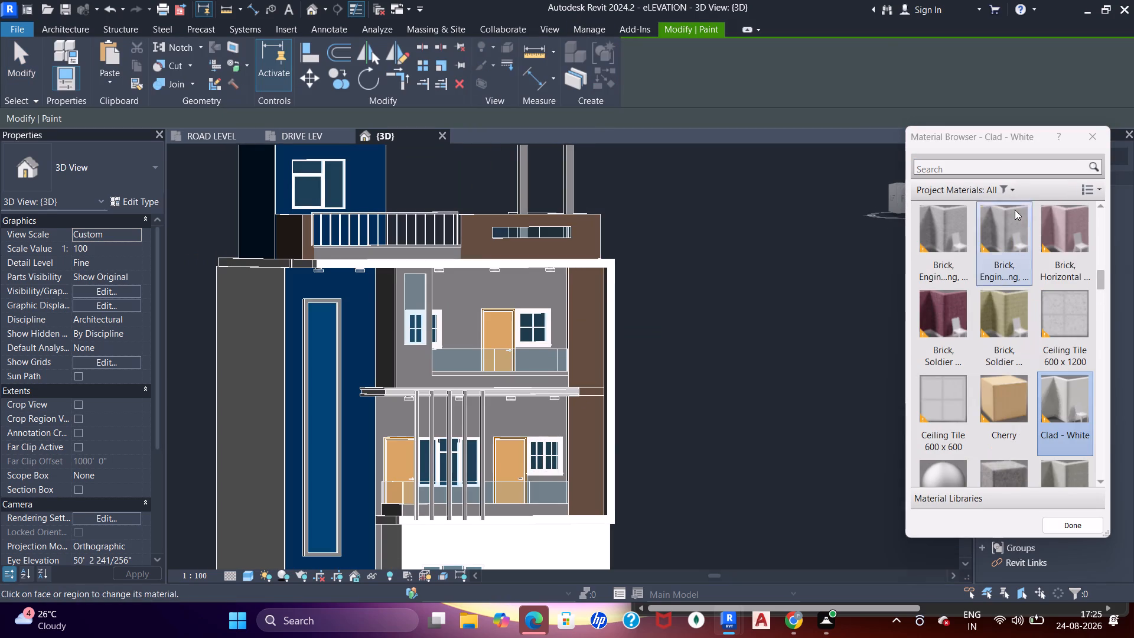
left_click(989, 169)
key("b")
type("ei")
left_click(963, 266)
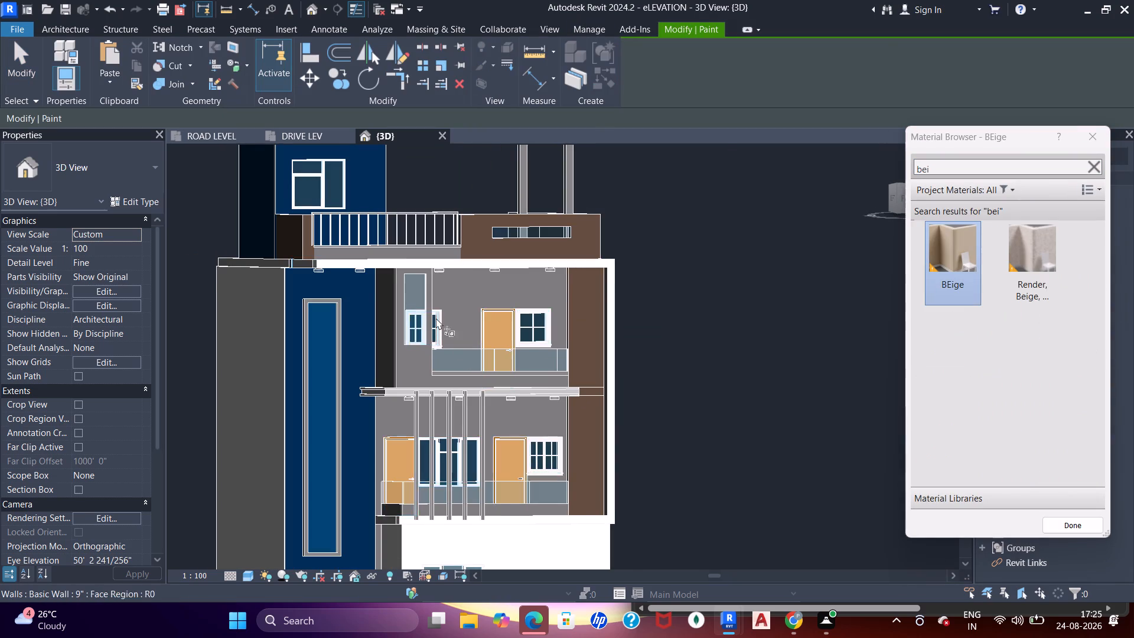
scroll(430, 317, "up", 4)
left_click(393, 383)
scroll(360, 288, "up", 4)
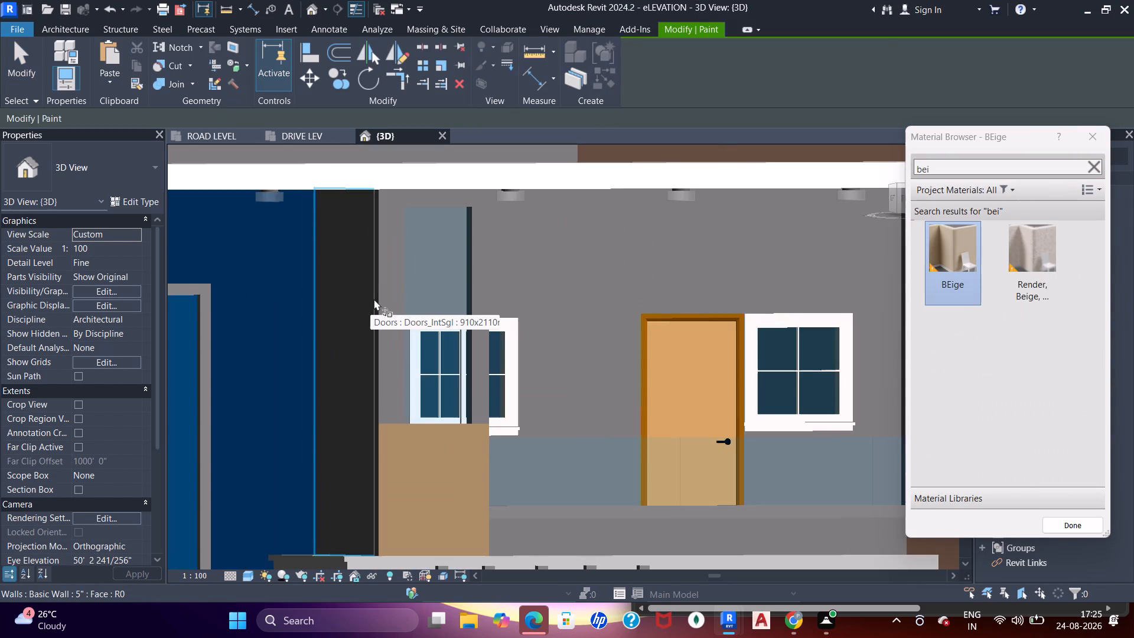
left_click(384, 306)
left_click(478, 296)
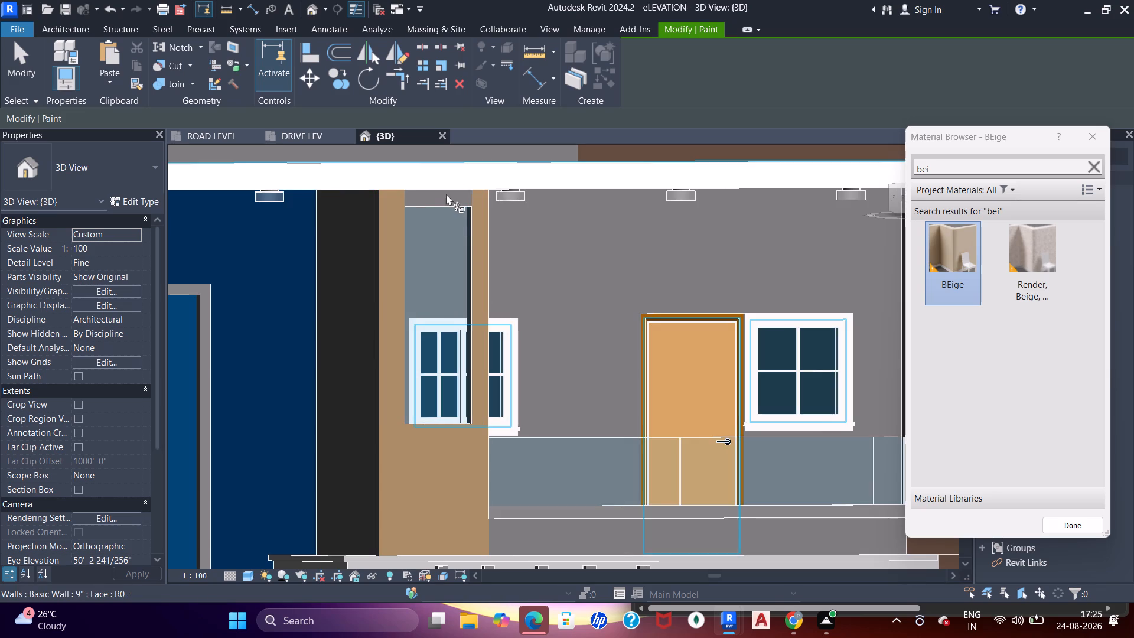
left_click(444, 194)
scroll(477, 244, "down", 5)
middle_click_drag(521, 347, 463, 405, "shift")
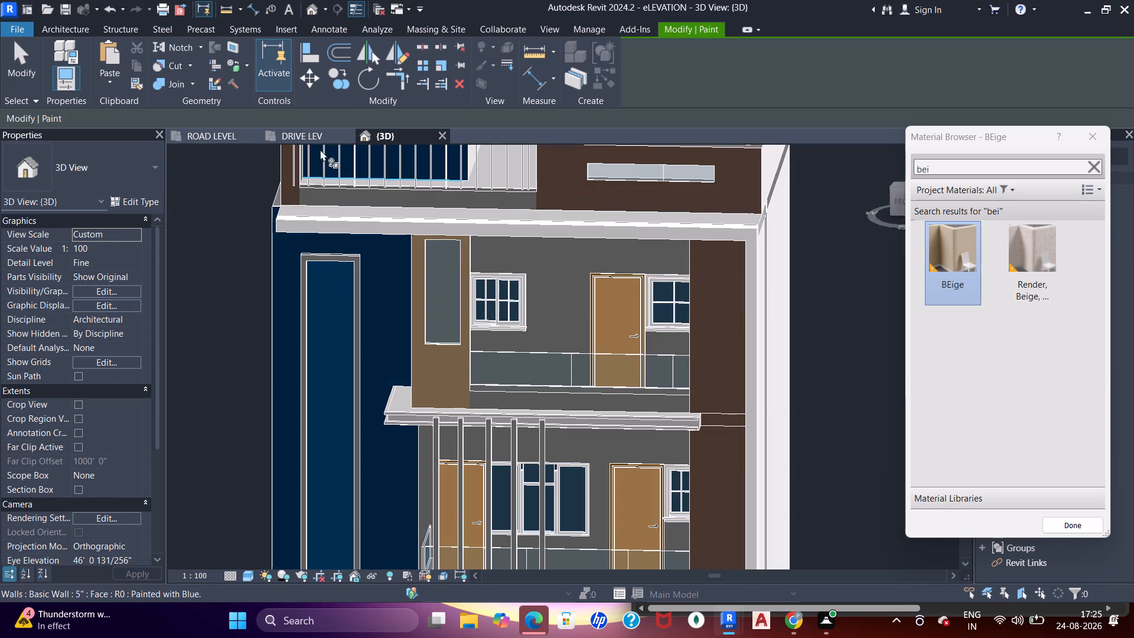
Check the reference elevation and paint the wall band below the second-floor balcony's glass railing with BEige.
left_click(311, 141)
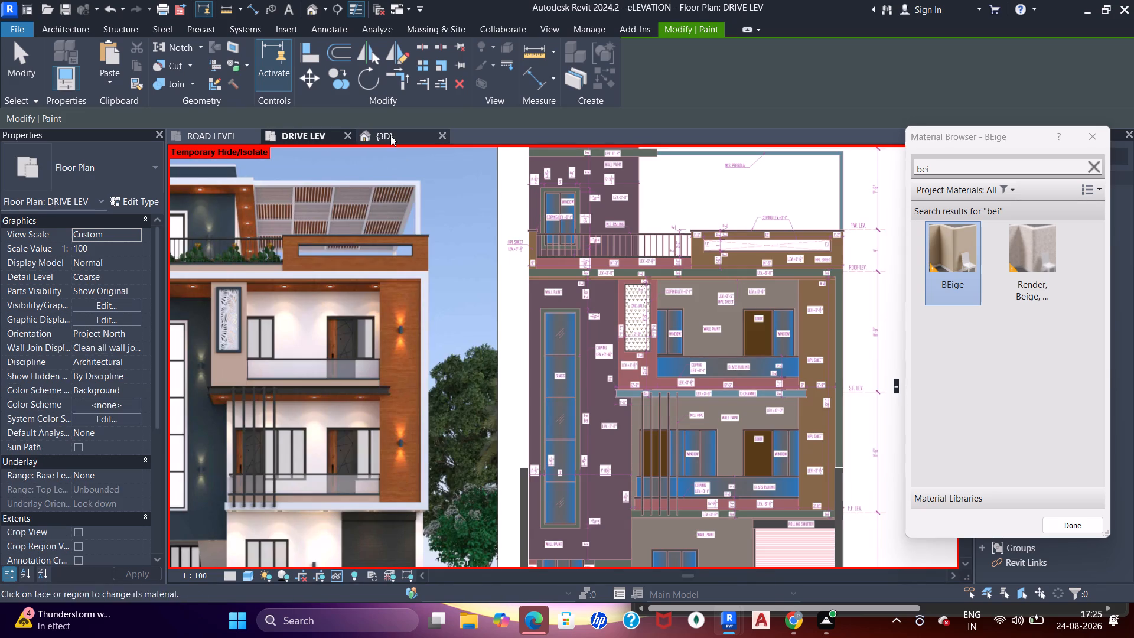
left_click(390, 135)
scroll(461, 396, "up", 5)
left_click(548, 411)
scroll(530, 392, "up", 5)
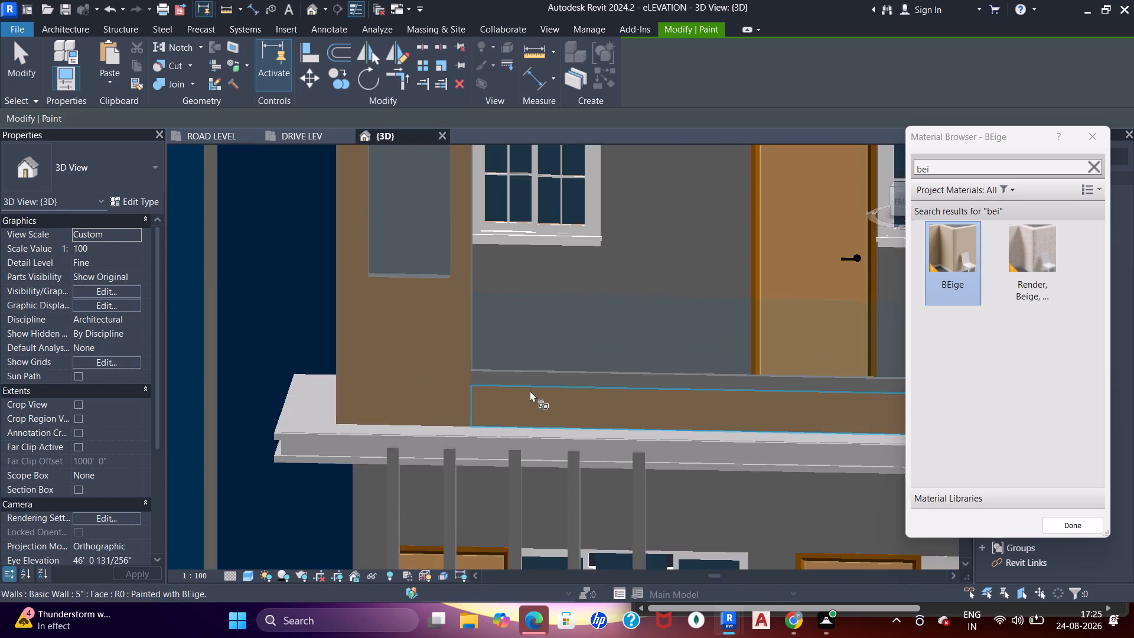
left_click(522, 375)
left_click(509, 369)
scroll(520, 367, "down", 4)
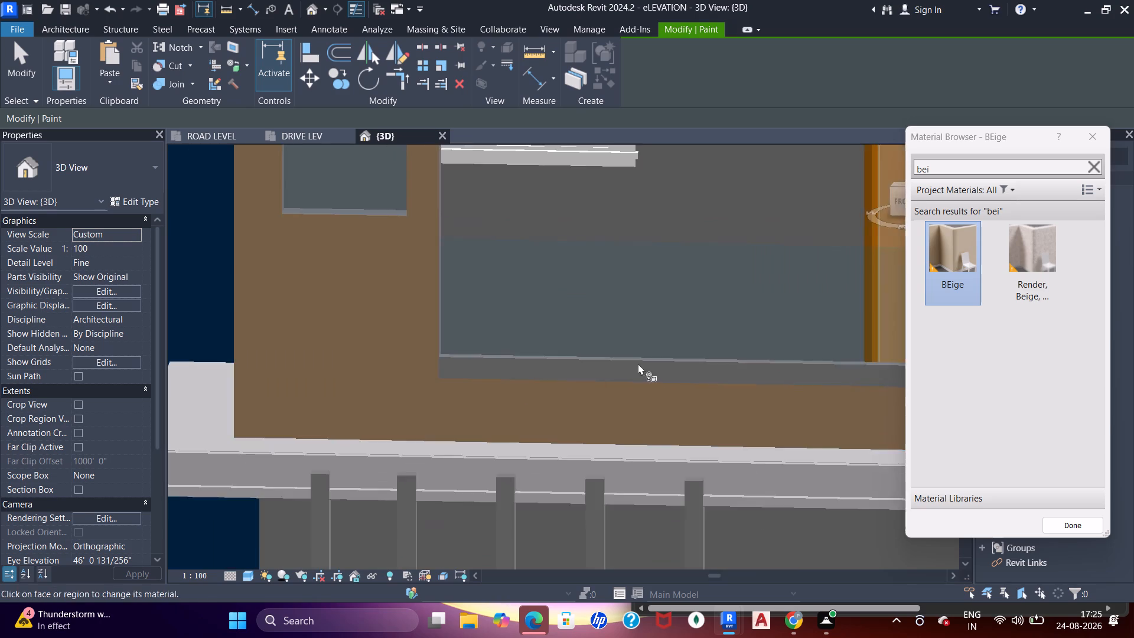
middle_click_drag(634, 363, 376, 364)
scroll(569, 375, "up", 5)
left_click(741, 391)
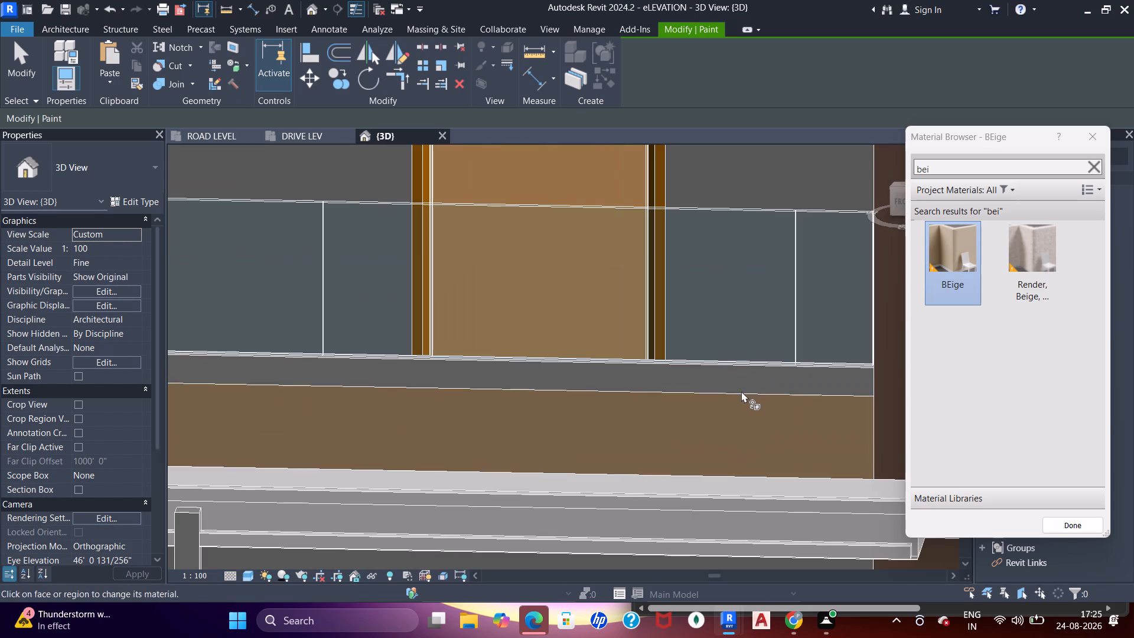
middle_click_drag(636, 399, 757, 386, "shift")
middle_click_drag(757, 458, 729, 380)
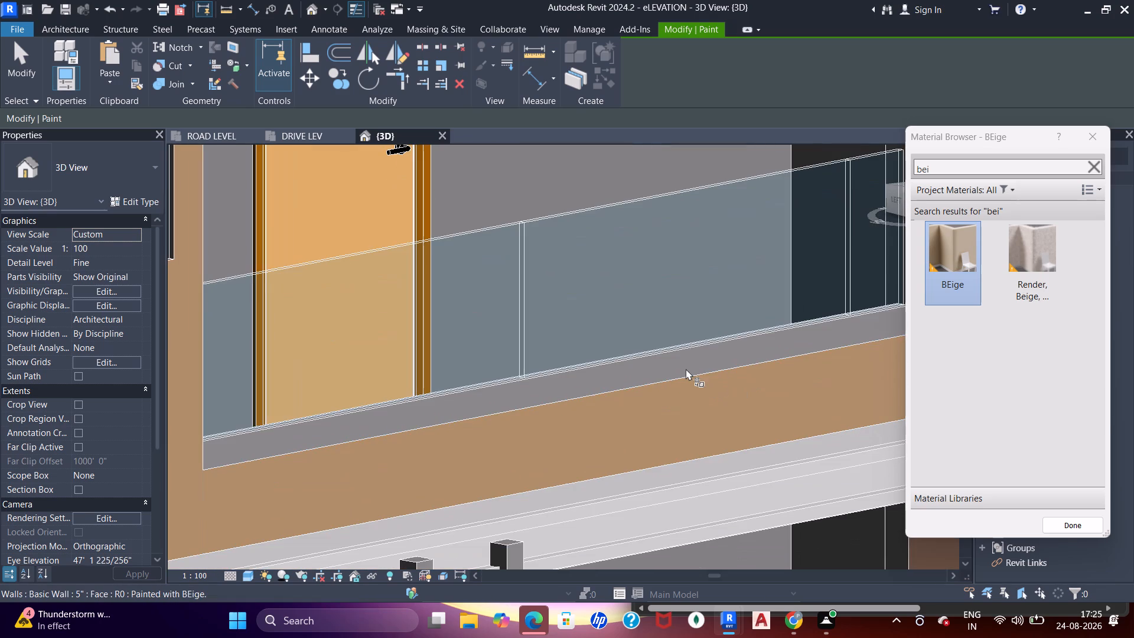
left_click(686, 369)
scroll(666, 328, "down", 6)
middle_click_drag(651, 376, 619, 384)
scroll(584, 340, "up", 1, "shift")
Check the reference elevation and paint the low wall below the first-floor balcony's glass railing with BEige.
left_click(304, 137)
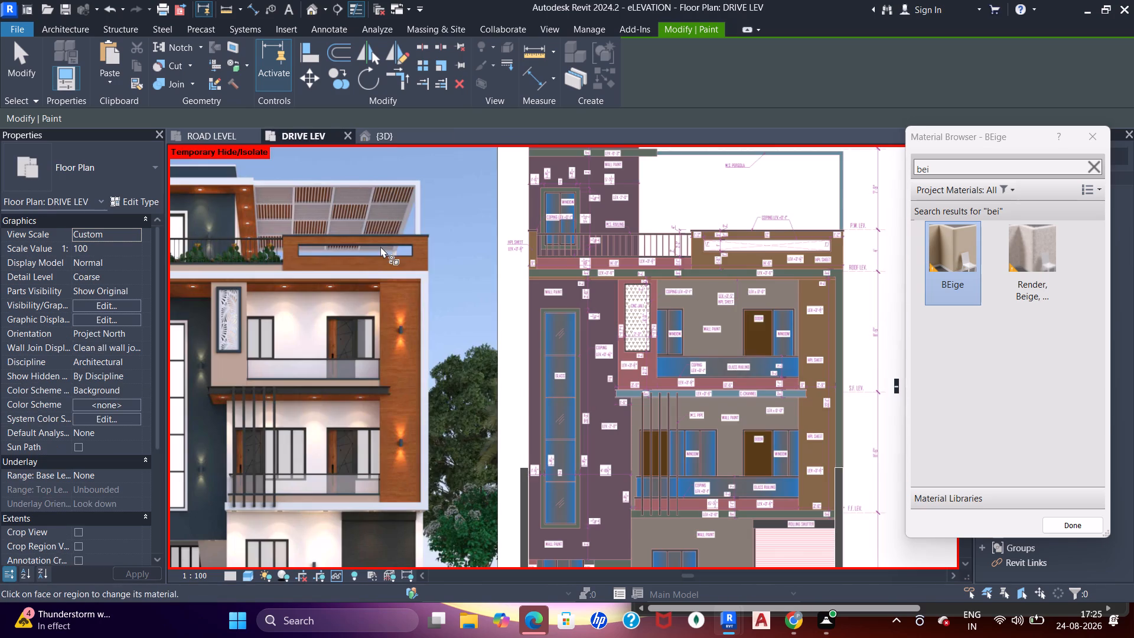
middle_click_drag(314, 324, 330, 297)
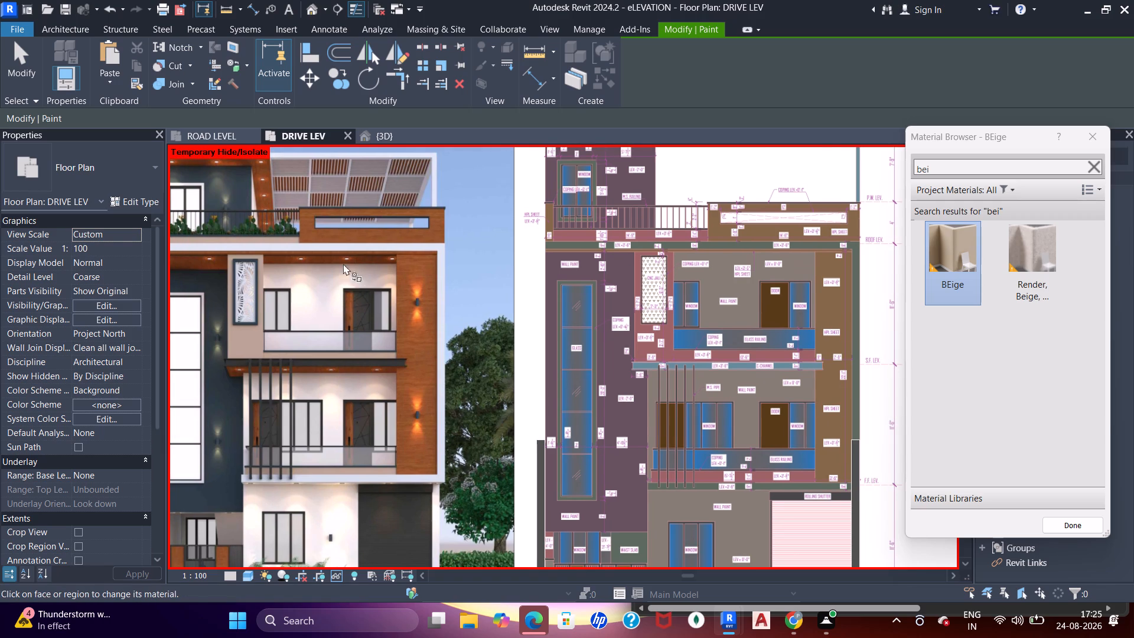
left_click(373, 136)
middle_click_drag(501, 417, 519, 340)
middle_click_drag(533, 412, 506, 188)
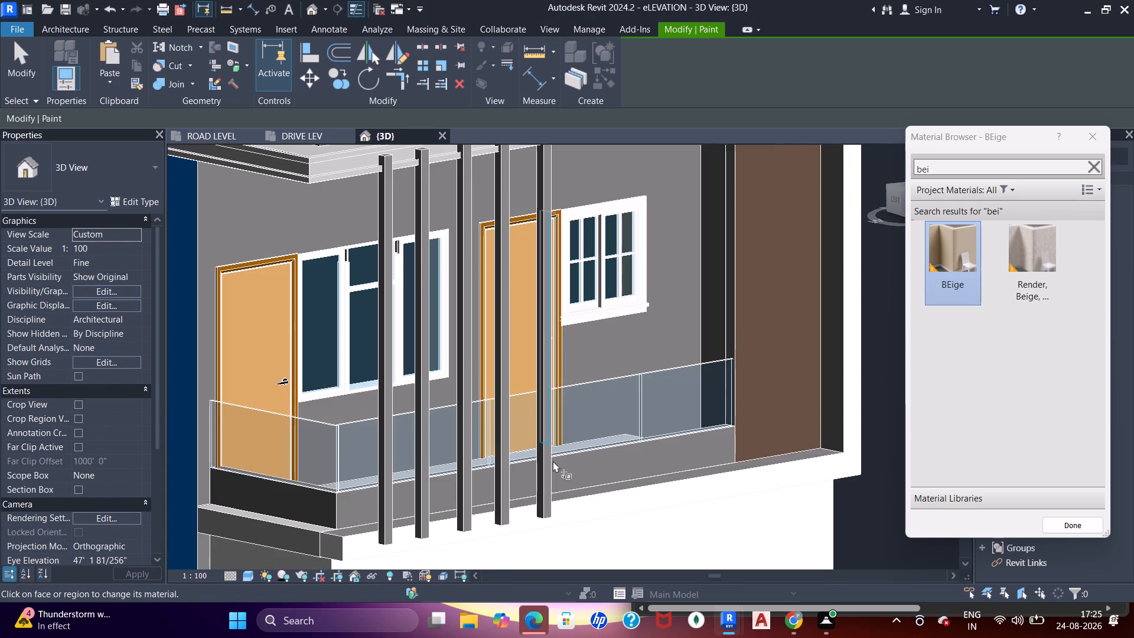
left_click(574, 467)
left_click(313, 509)
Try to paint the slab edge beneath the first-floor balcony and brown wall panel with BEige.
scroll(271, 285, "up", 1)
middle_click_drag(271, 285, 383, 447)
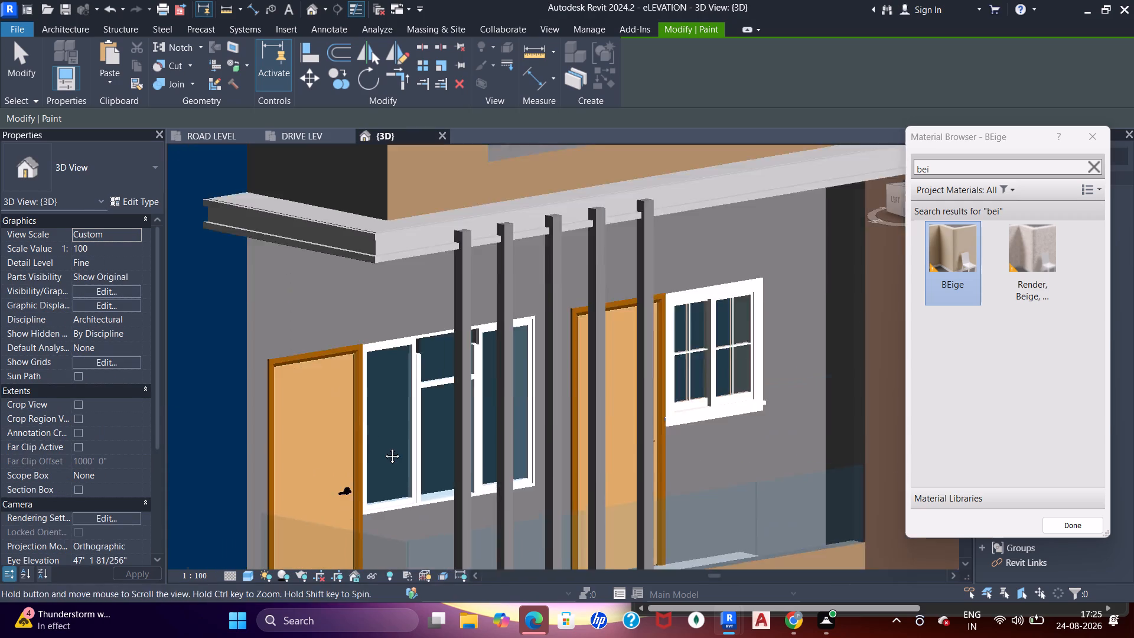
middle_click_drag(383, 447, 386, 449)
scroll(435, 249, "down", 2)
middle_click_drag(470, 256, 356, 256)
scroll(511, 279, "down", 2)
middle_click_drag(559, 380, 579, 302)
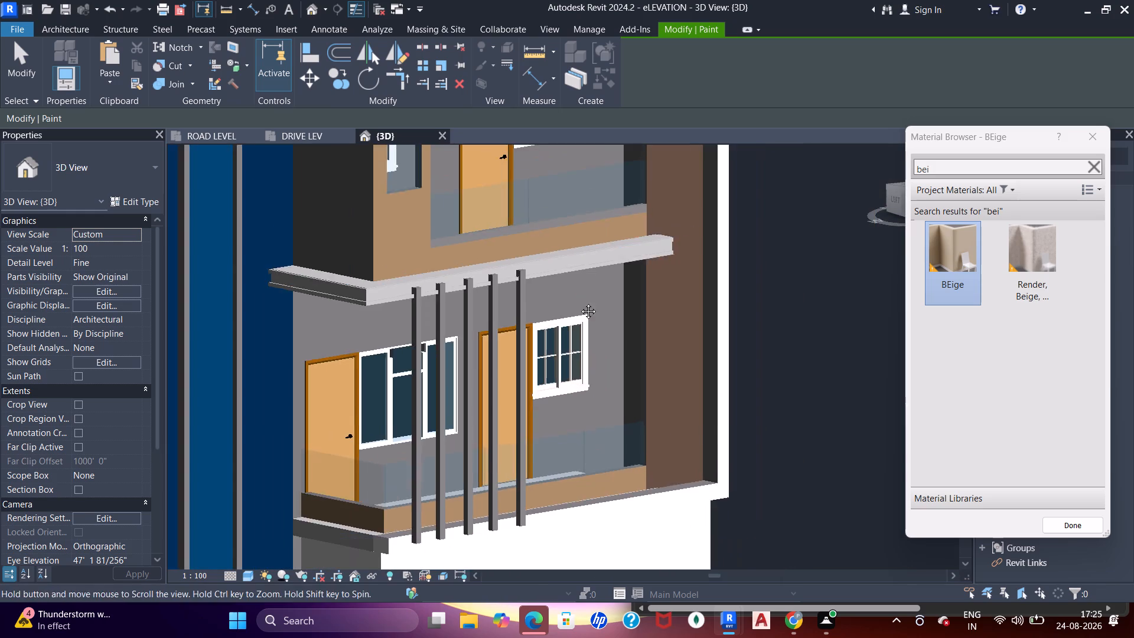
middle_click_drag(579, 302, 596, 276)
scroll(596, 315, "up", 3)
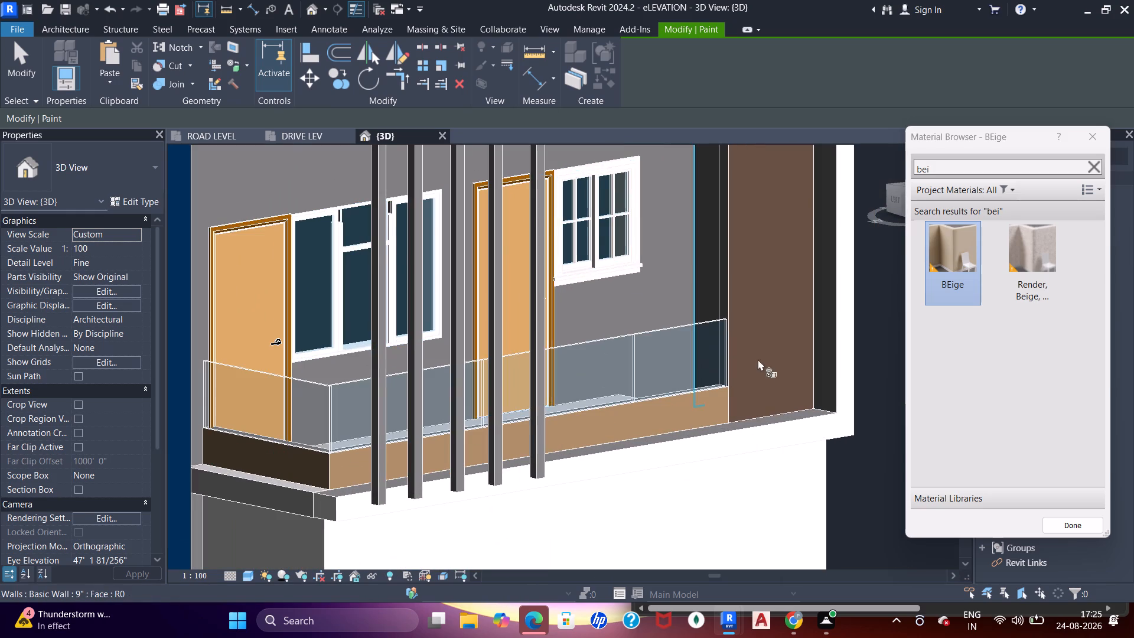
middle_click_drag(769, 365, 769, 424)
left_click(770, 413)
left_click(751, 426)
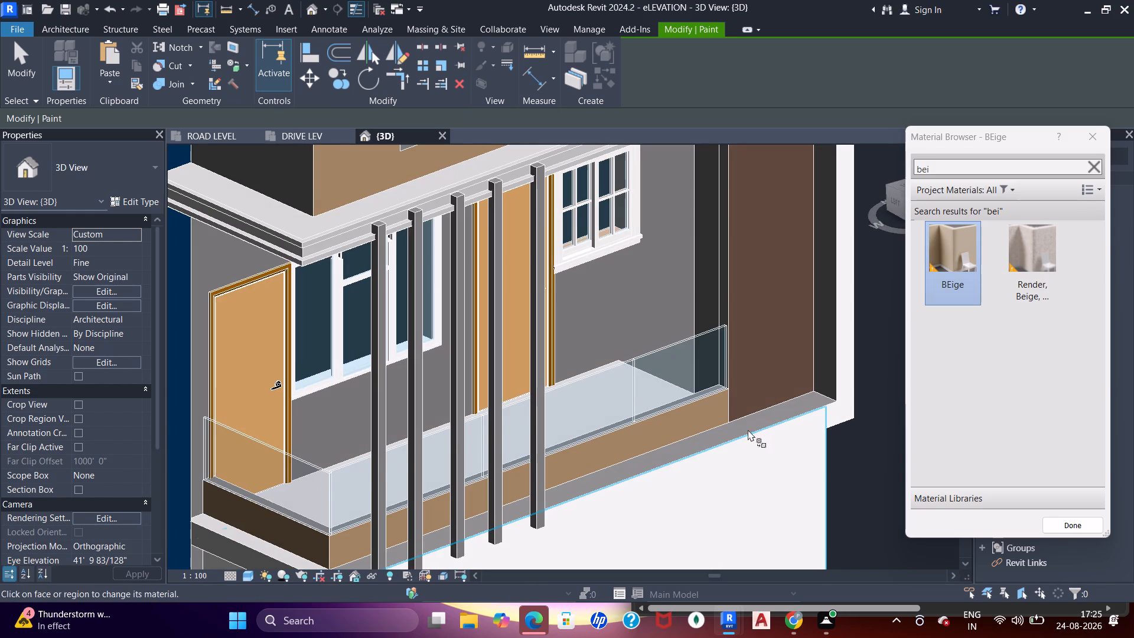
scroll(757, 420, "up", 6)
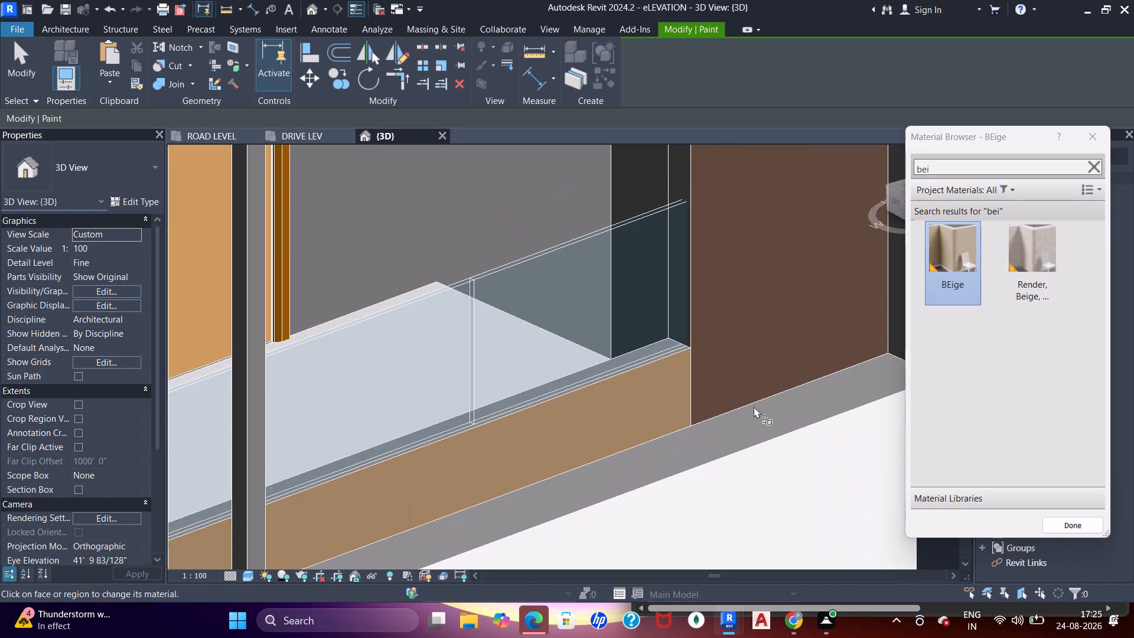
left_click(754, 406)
Compare with the reference elevation and paint the low parapet wall under the roof-level railing with BEige.
scroll(755, 424, "down", 5)
scroll(507, 293, "down", 6)
middle_click_drag(513, 314, 516, 389)
middle_click_drag(521, 399, 505, 386, "shift")
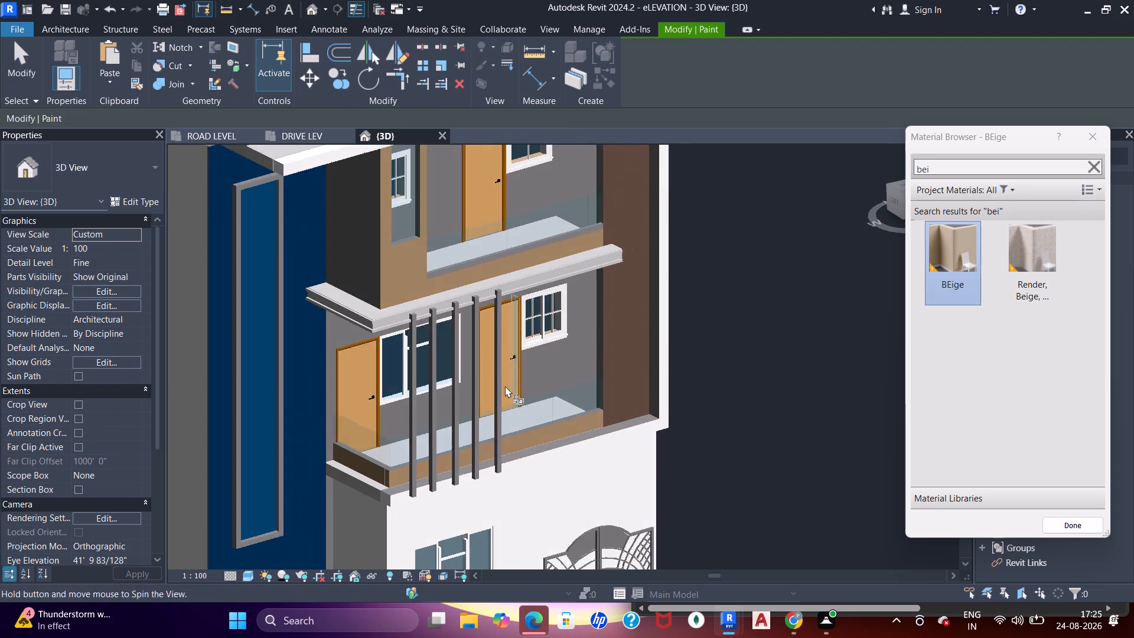
middle_click_drag(505, 386, 506, 388, "shift")
left_click(323, 138)
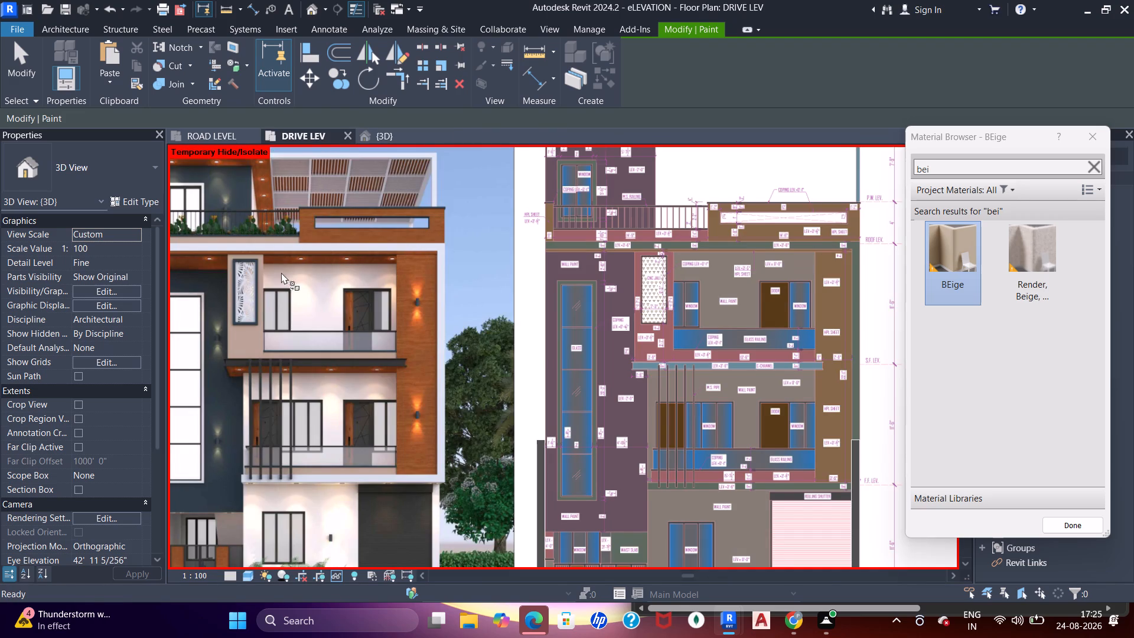
middle_click_drag(279, 272, 351, 232)
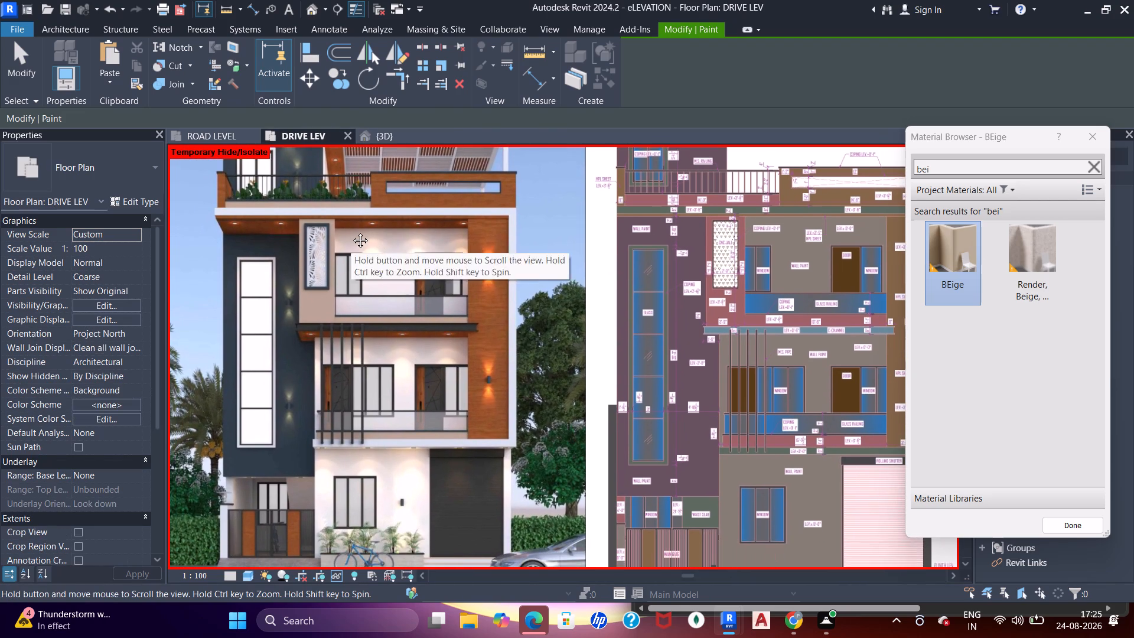
middle_click_drag(351, 232, 370, 332)
scroll(360, 324, "up", 3)
left_click(381, 135)
middle_click_drag(392, 279, 415, 443)
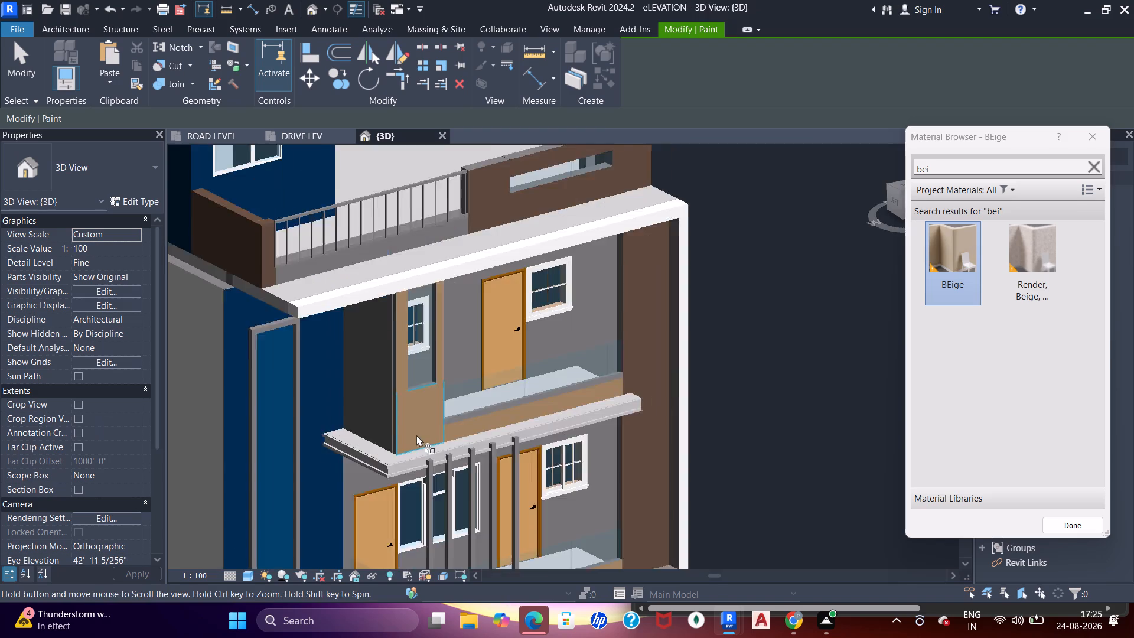
scroll(372, 249, "up", 5)
left_click(357, 284)
scroll(290, 279, "down", 5)
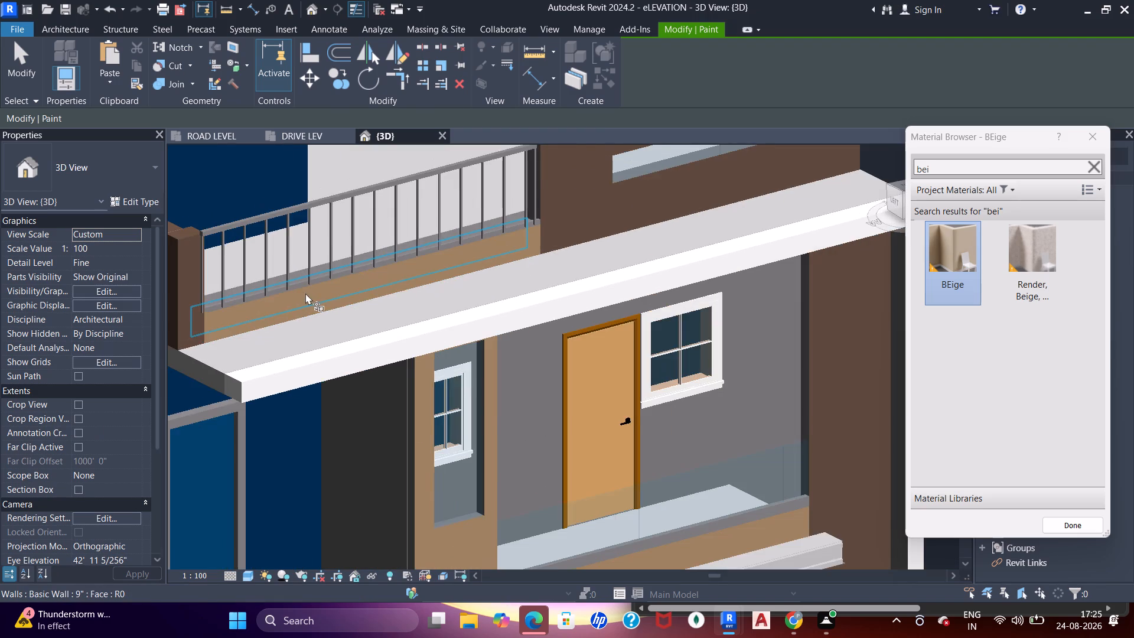
Examine the terrace, the inner side of the parapets and the side wall for faces still needing paint.
middle_click_drag(285, 301, 565, 363, "shift")
middle_click_drag(634, 347, 610, 346)
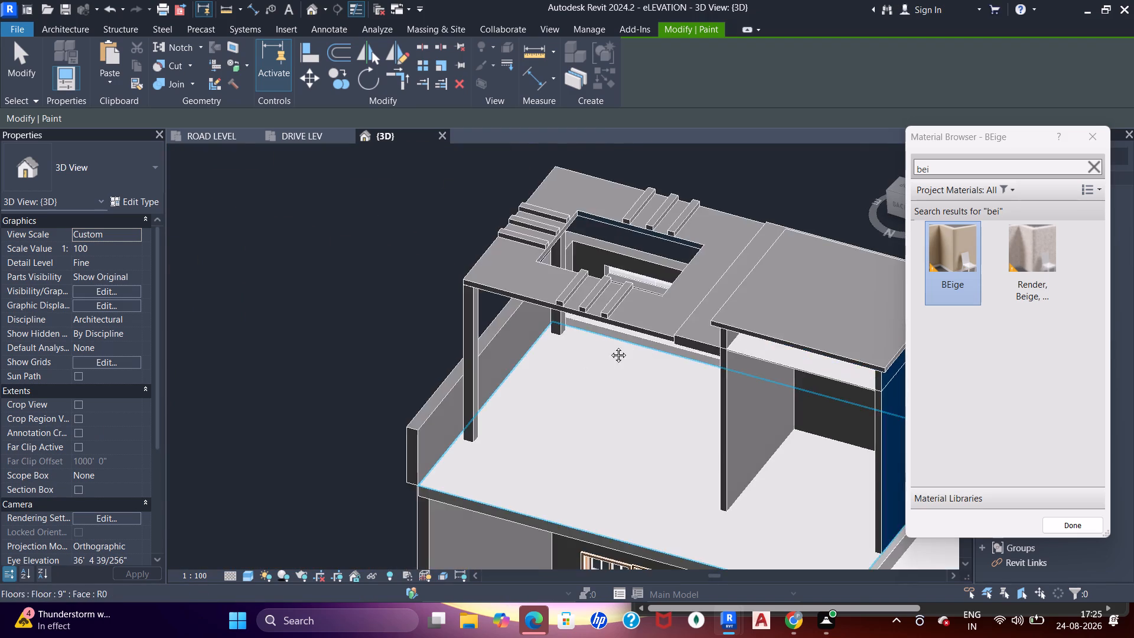
middle_click_drag(610, 346, 144, 345)
middle_click_drag(304, 338, 389, 244, "shift")
scroll(363, 192, "up", 1)
middle_click_drag(361, 193, 392, 304)
scroll(387, 305, "up", 5)
middle_click_drag(376, 317, 391, 328, "shift")
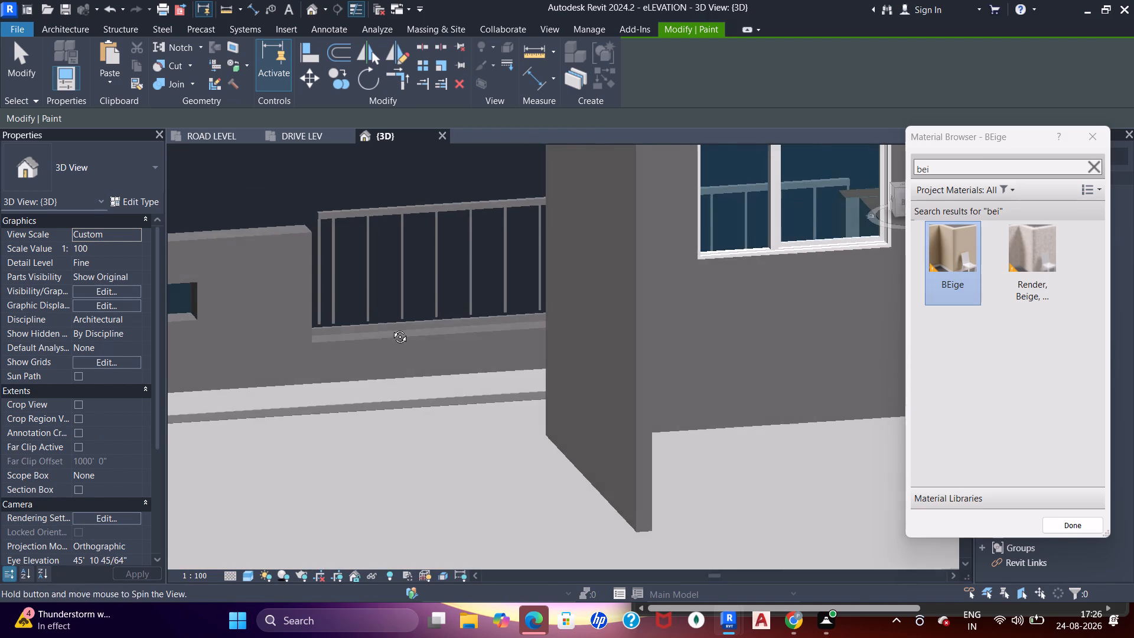
middle_click_drag(391, 328, 442, 389, "shift")
middle_click_drag(406, 339, 397, 275)
scroll(353, 278, "down", 7)
middle_click_drag(304, 362, 482, 370, "shift")
middle_click_drag(426, 351, 552, 345, "shift")
scroll(430, 307, "down", 5)
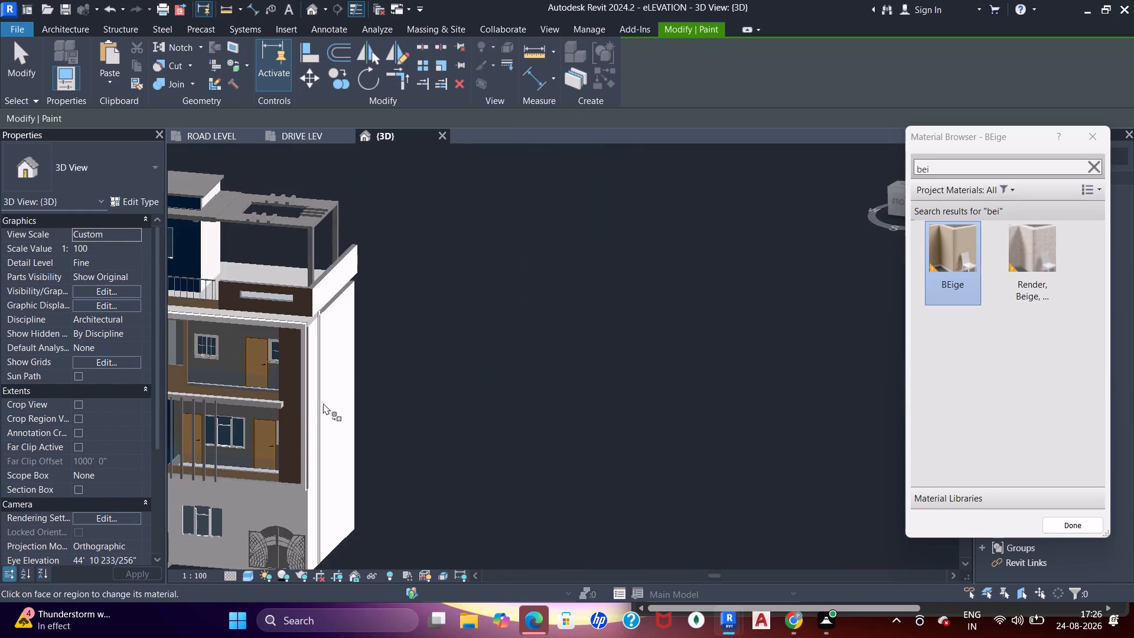
middle_click_drag(324, 408, 278, 331)
scroll(350, 324, "up", 6)
scroll(305, 343, "up", 6)
scroll(335, 324, "down", 4)
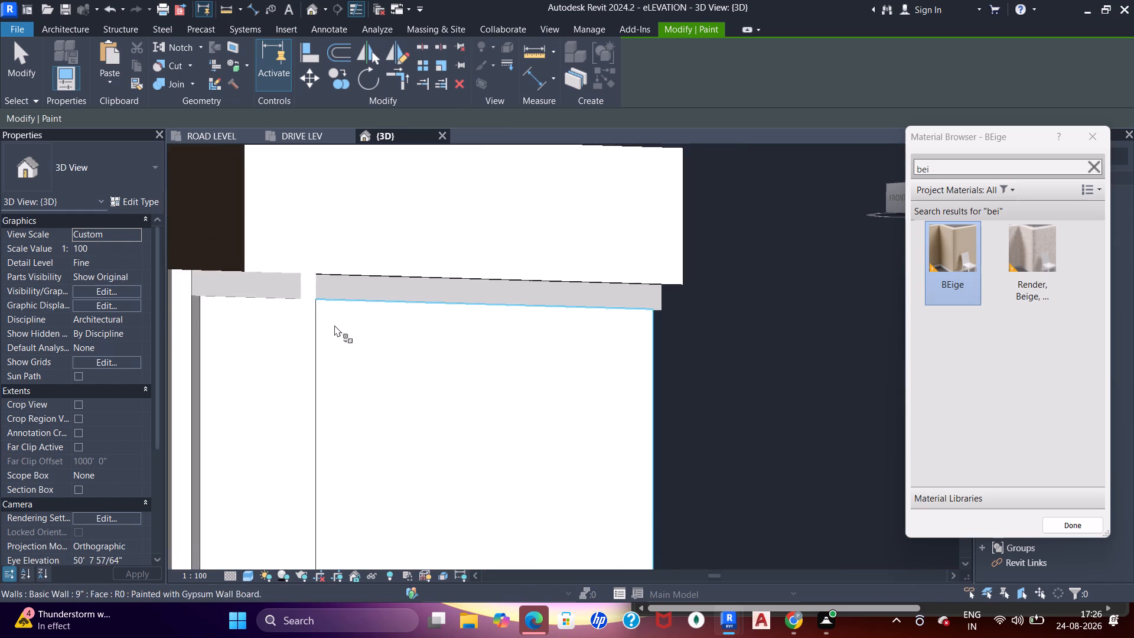
middle_click_drag(356, 352, 455, 337)
key("Escape")
key("Escape")
key("Escape")
Choose Gypsum Wall Board and paint the narrow recessed return face beside the side wall, just below the roof slab.
scroll(353, 315, "up", 4)
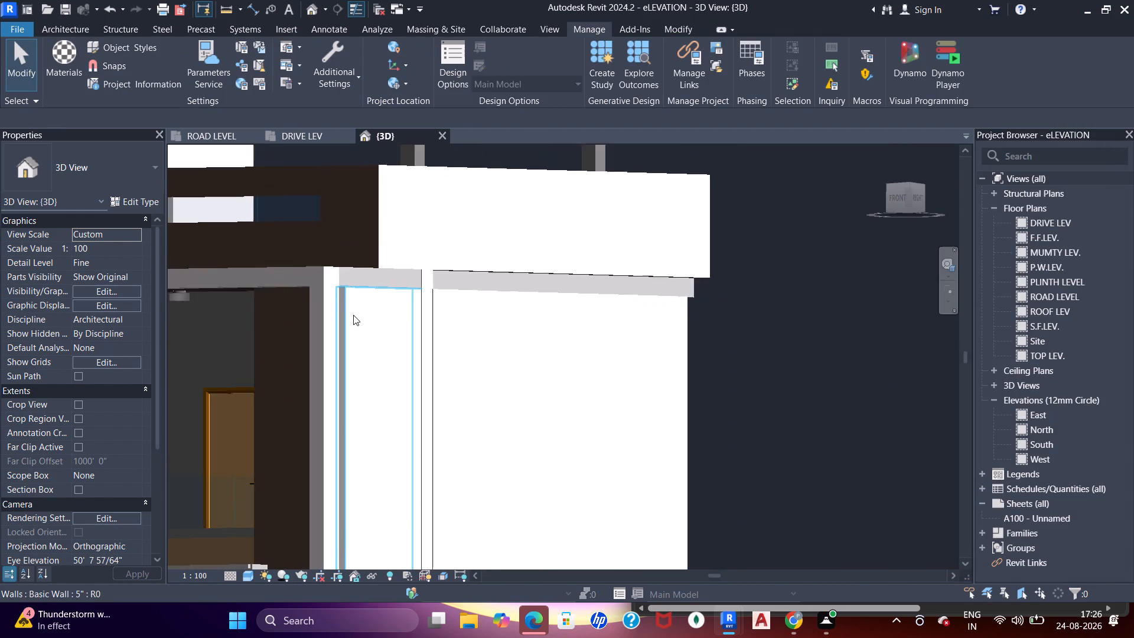
scroll(353, 315, "up", 3)
type("pt")
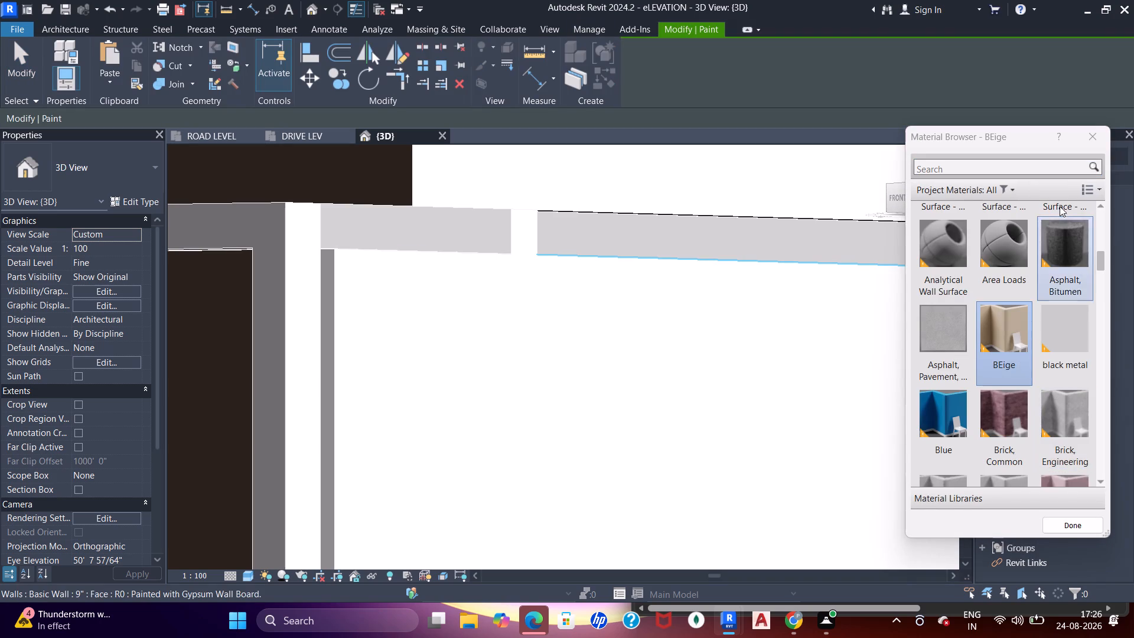
scroll(1011, 340, "down", 6)
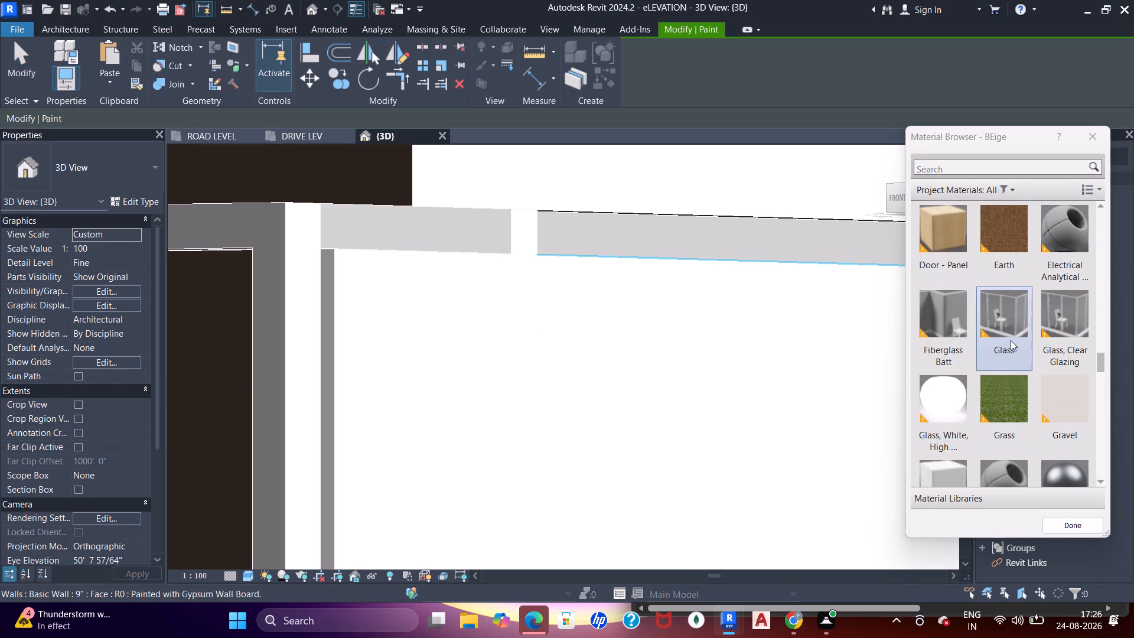
scroll(1002, 348, "down", 1)
left_click(943, 250)
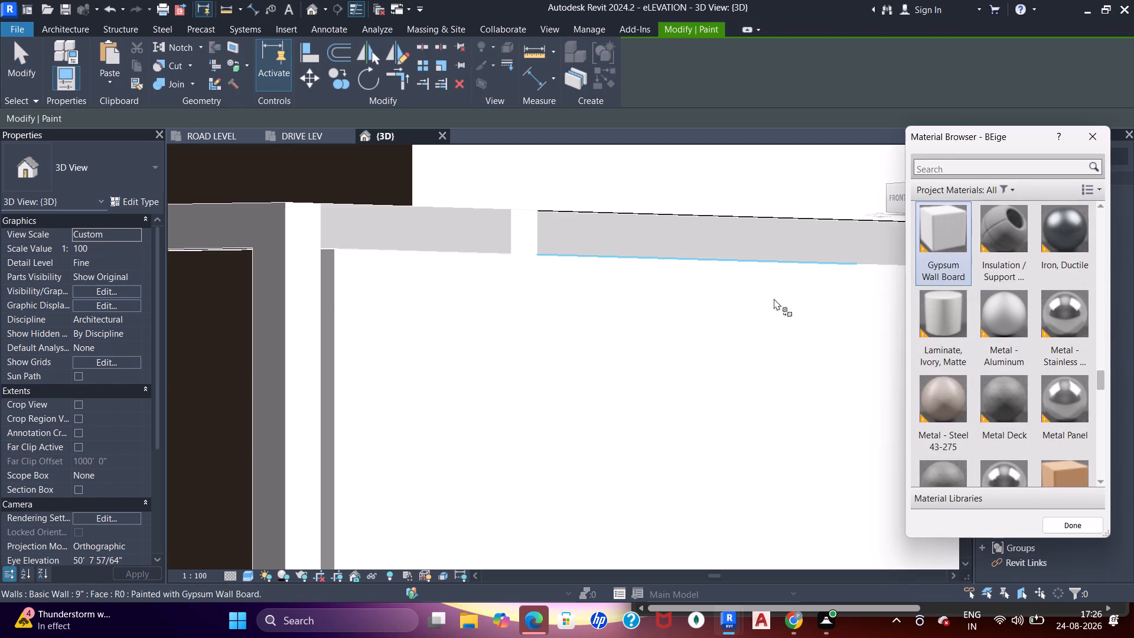
left_click(328, 279)
scroll(324, 276, "up", 9)
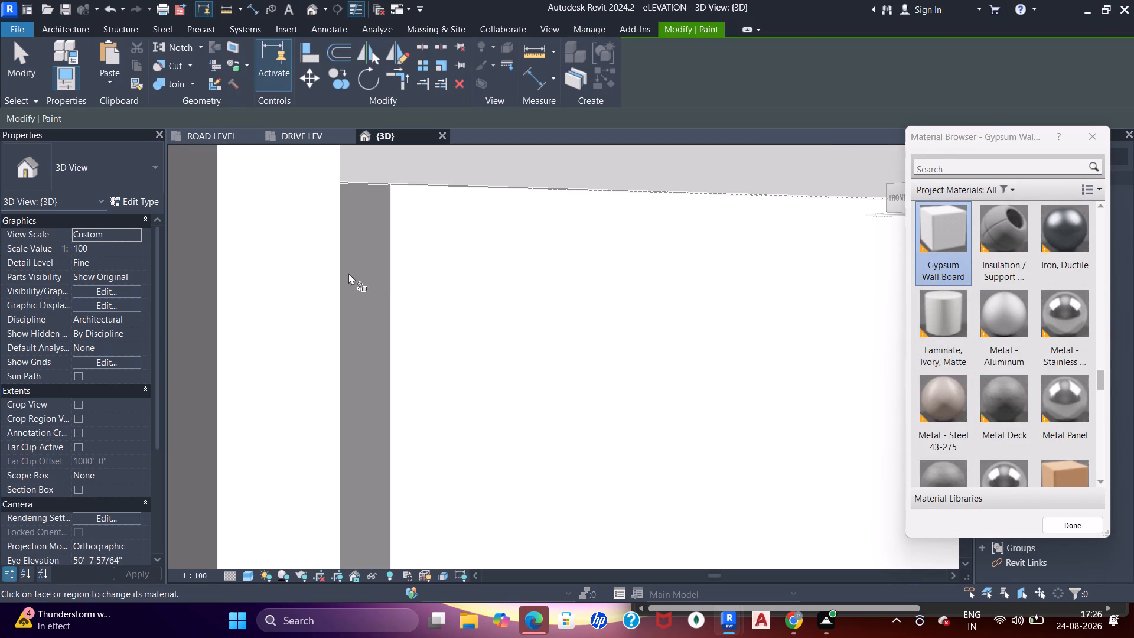
left_click(348, 273)
double_click(360, 269)
scroll(359, 254, "down", 3)
scroll(359, 253, "up", 5)
left_click(358, 250)
scroll(358, 249, "down", 5)
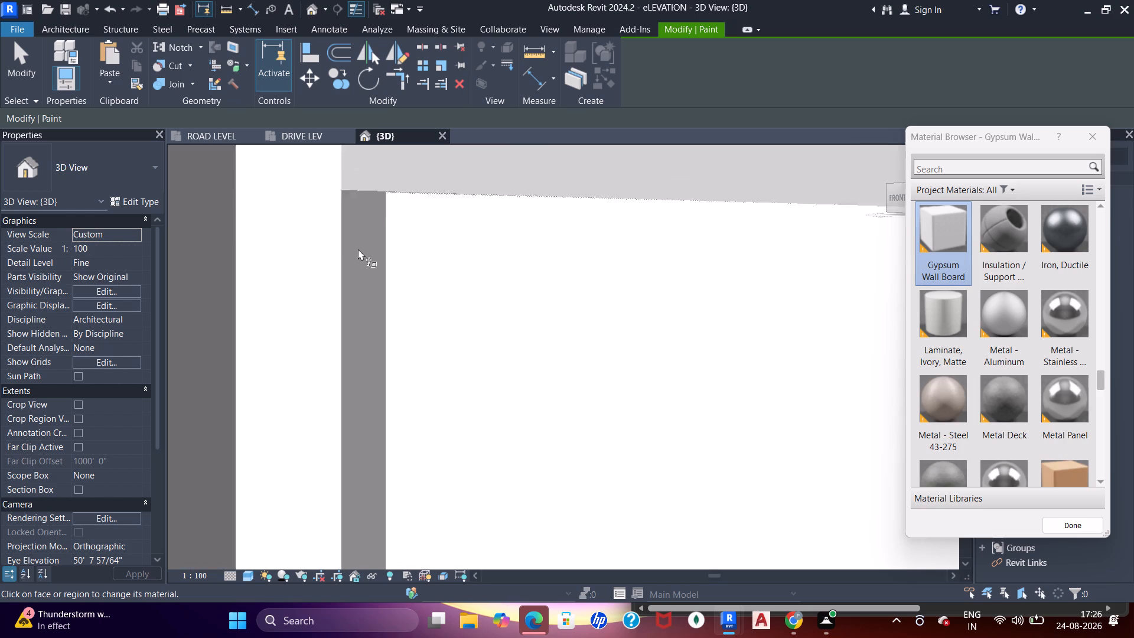
Paint the exposed roof slab edges between the side wall and the parapet with Gypsum Wall Board.
scroll(378, 214, "up", 1)
middle_click_drag(378, 214, 393, 292)
left_click(426, 243)
scroll(464, 227, "down", 5)
middle_click_drag(661, 250, 464, 325)
scroll(641, 261, "up", 1)
left_click(590, 292)
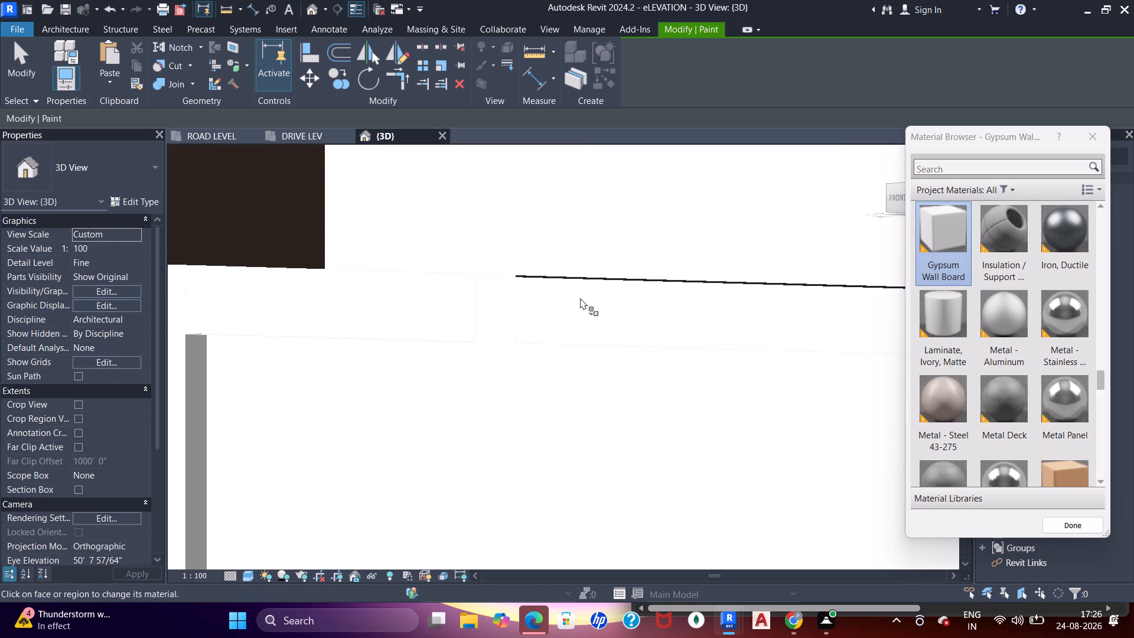
scroll(567, 298, "up", 11)
scroll(481, 252, "down", 20)
middle_click_drag(620, 306, 595, 336, "shift")
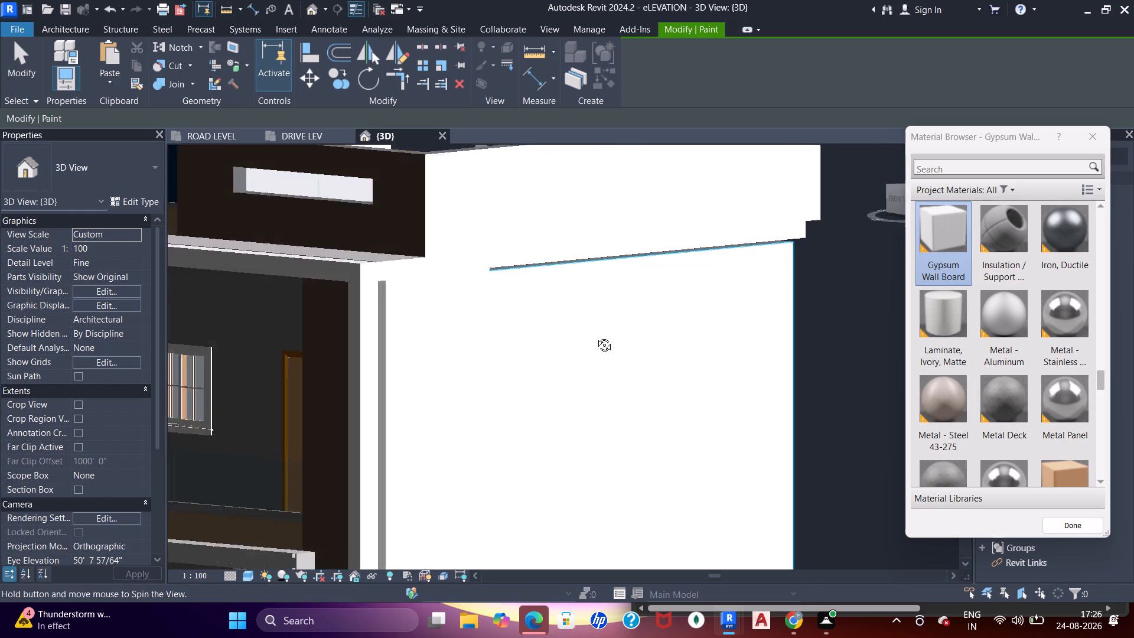
middle_click_drag(595, 336, 441, 318, "shift")
middle_click_drag(526, 319, 493, 281, "shift")
scroll(496, 216, "up", 6)
middle_click_drag(535, 302, 491, 252, "shift")
scroll(491, 252, "down", 10)
middle_click_drag(510, 271, 510, 291, "shift")
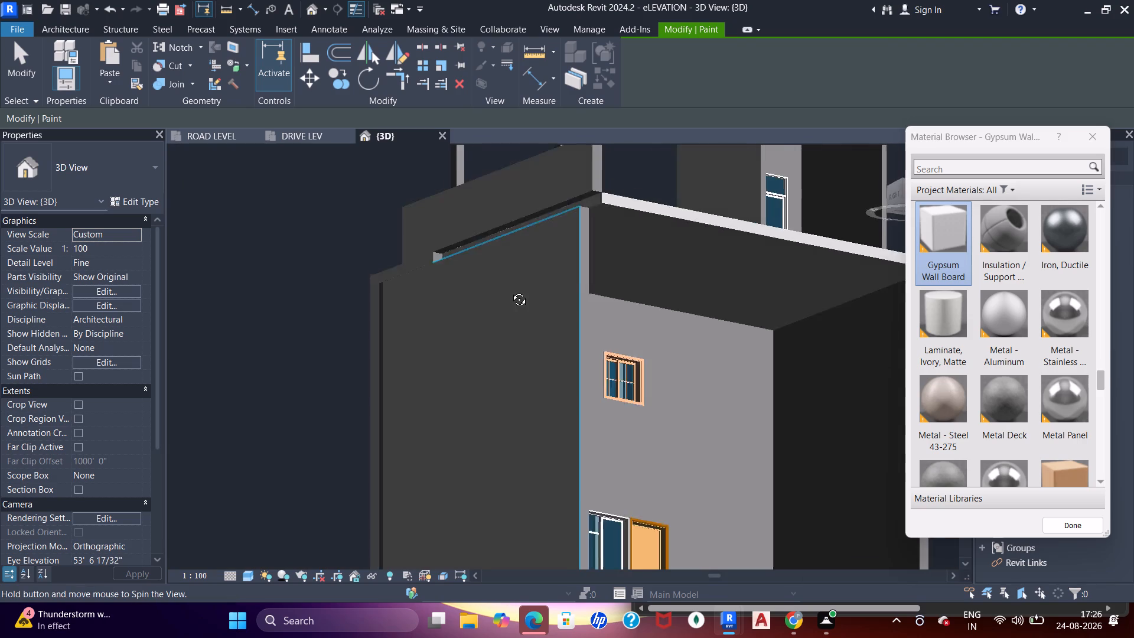
middle_click_drag(510, 291, 452, 331, "shift")
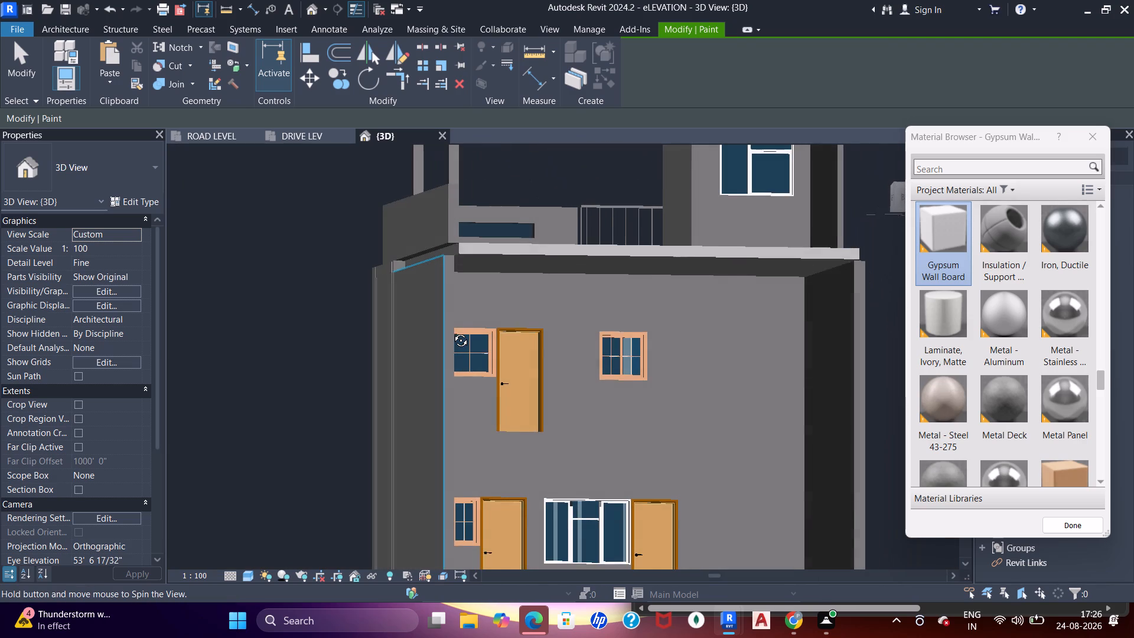
middle_click_drag(452, 331, 459, 354, "shift")
scroll(465, 272, "up", 4)
key("Escape")
key("Escape")
key("Escape")
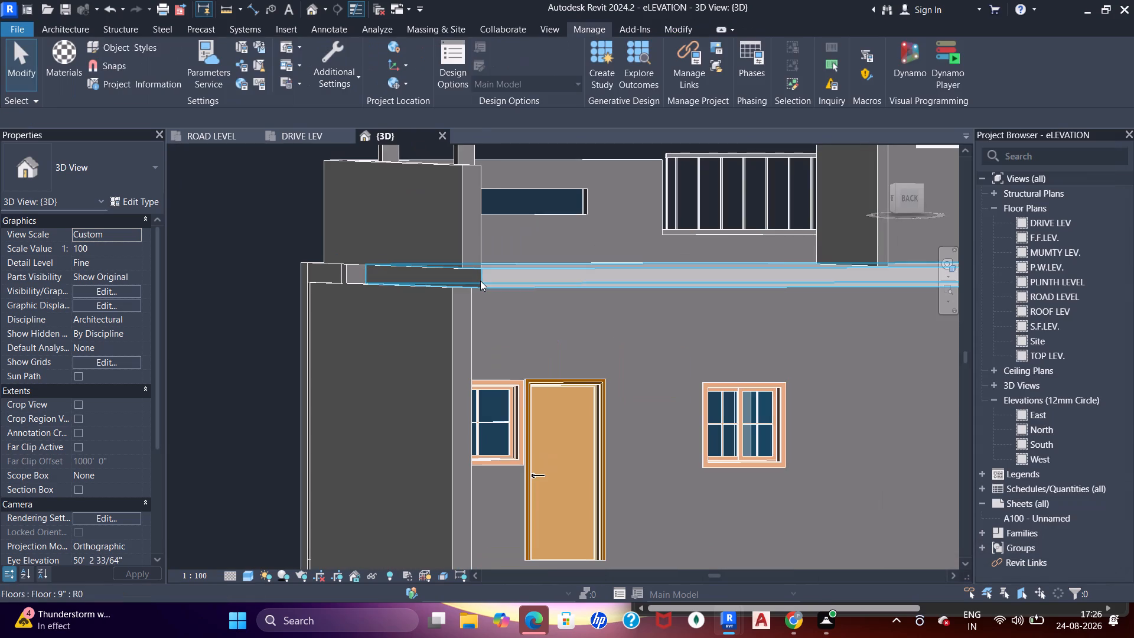
Edit the 9" roof-level floor's boundary, aligning its side edge with the outer face of the side wall.
double_click(480, 281)
scroll(468, 293, "down", 4)
middle_click_drag(477, 294, 460, 330, "shift")
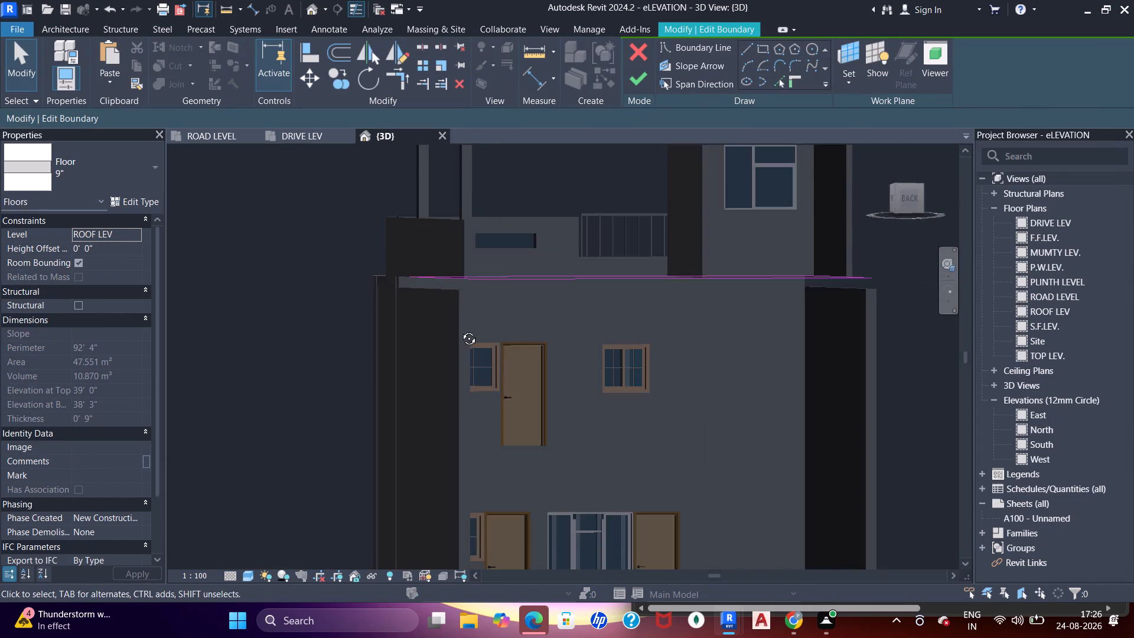
middle_click_drag(460, 330, 494, 394, "shift")
middle_click_drag(501, 393, 507, 392, "shift")
middle_click_drag(575, 364, 619, 323, "shift")
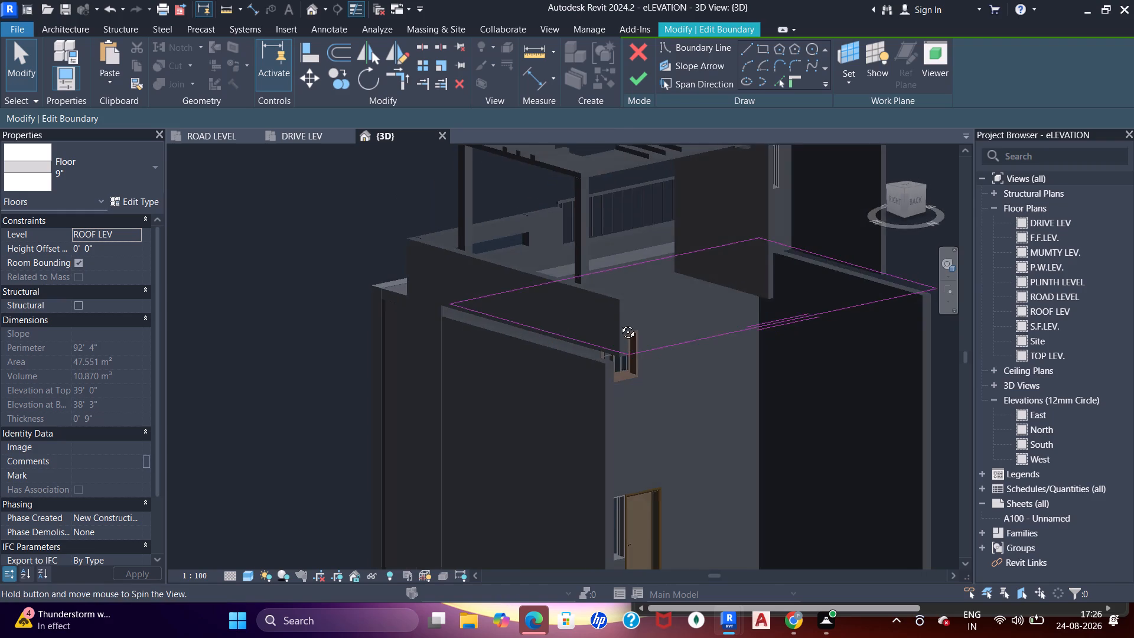
middle_click_drag(619, 323, 623, 321, "shift")
key("a")
key("a")
key("a")
key("a")
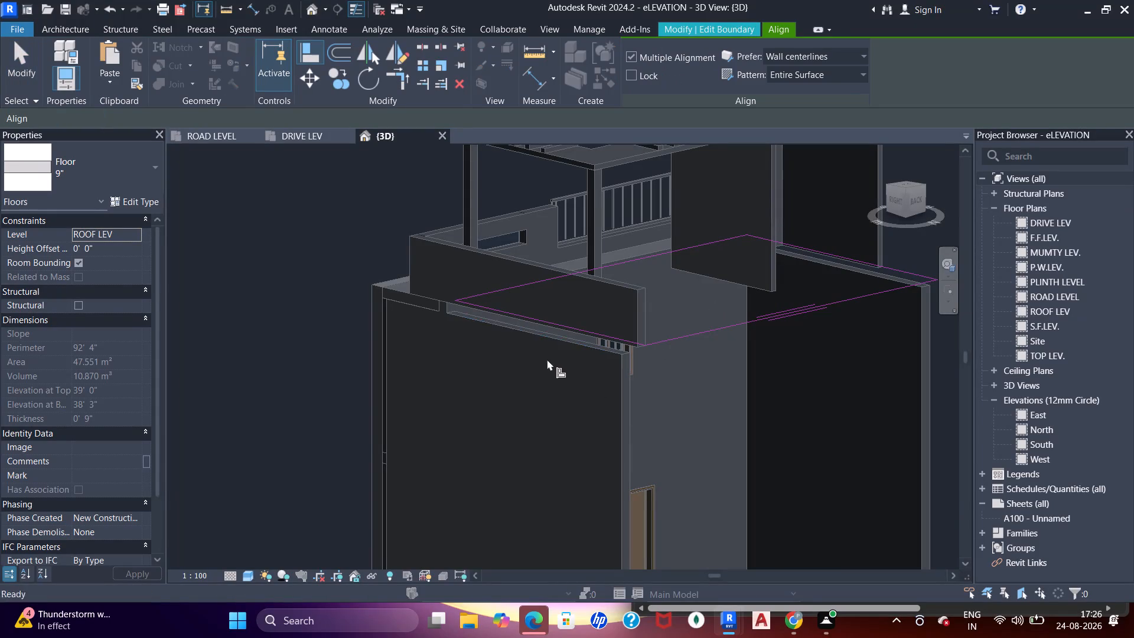
left_click(547, 359)
left_click(552, 325)
key("Escape")
key("Escape")
key("Escape")
key("Escape")
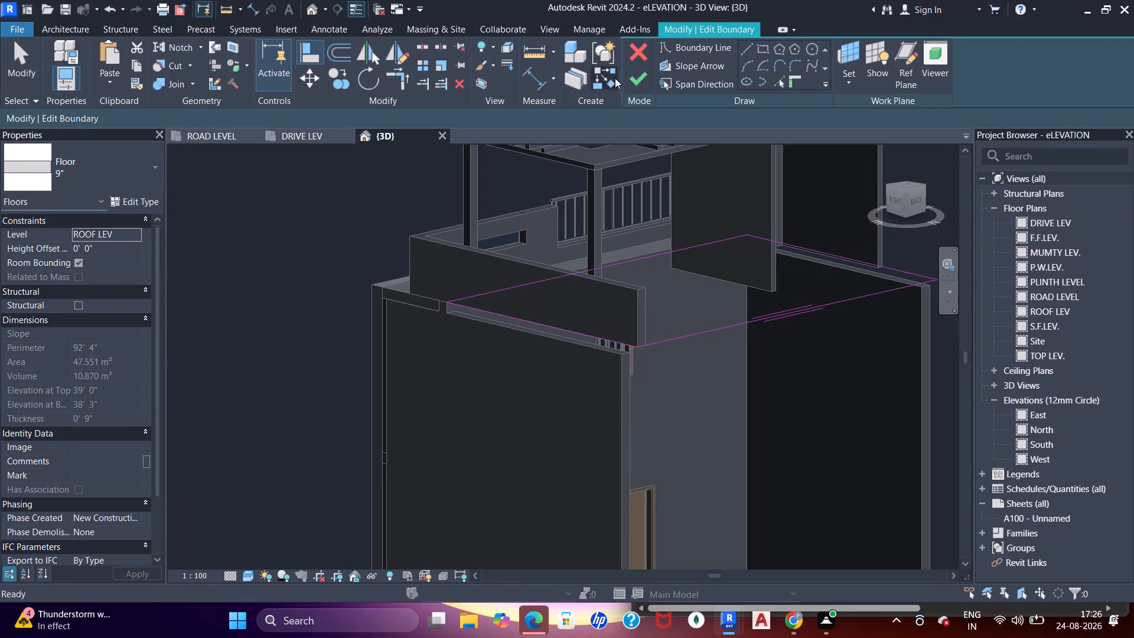
left_click(627, 79)
key("Escape")
scroll(493, 347, "down", 4)
key("Escape")
Examine the junction of the roof slab, parapet and side wall from the outside.
middle_click_drag(550, 395, 638, 357, "shift")
key("Escape")
middle_click_drag(639, 386, 596, 350, "shift")
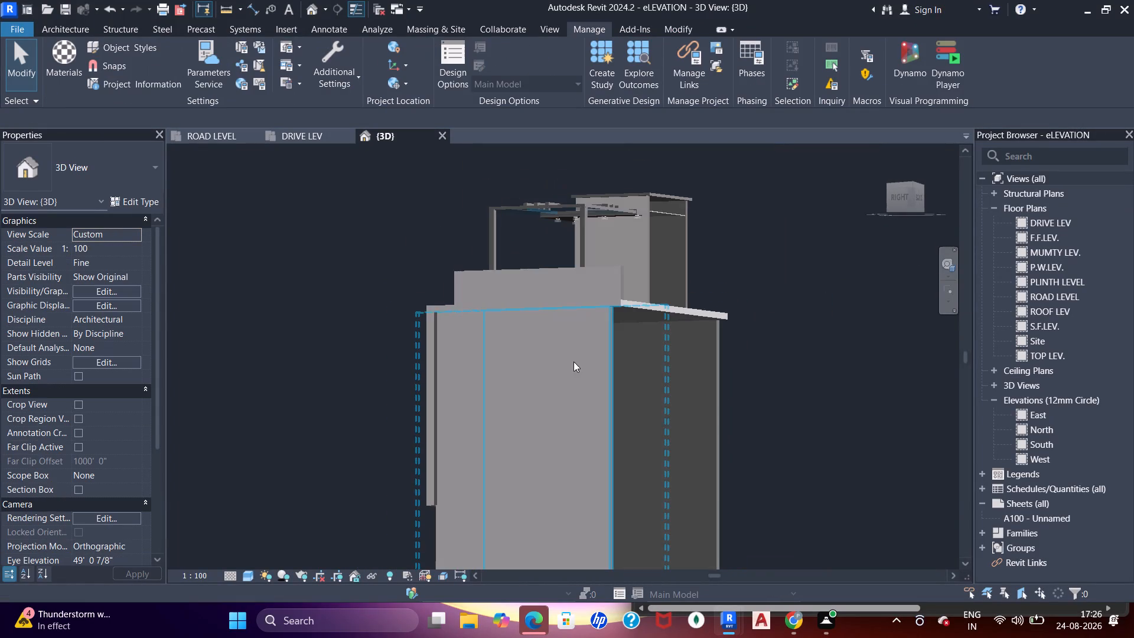
scroll(463, 278, "up", 6)
middle_click_drag(447, 333, 522, 538, "shift")
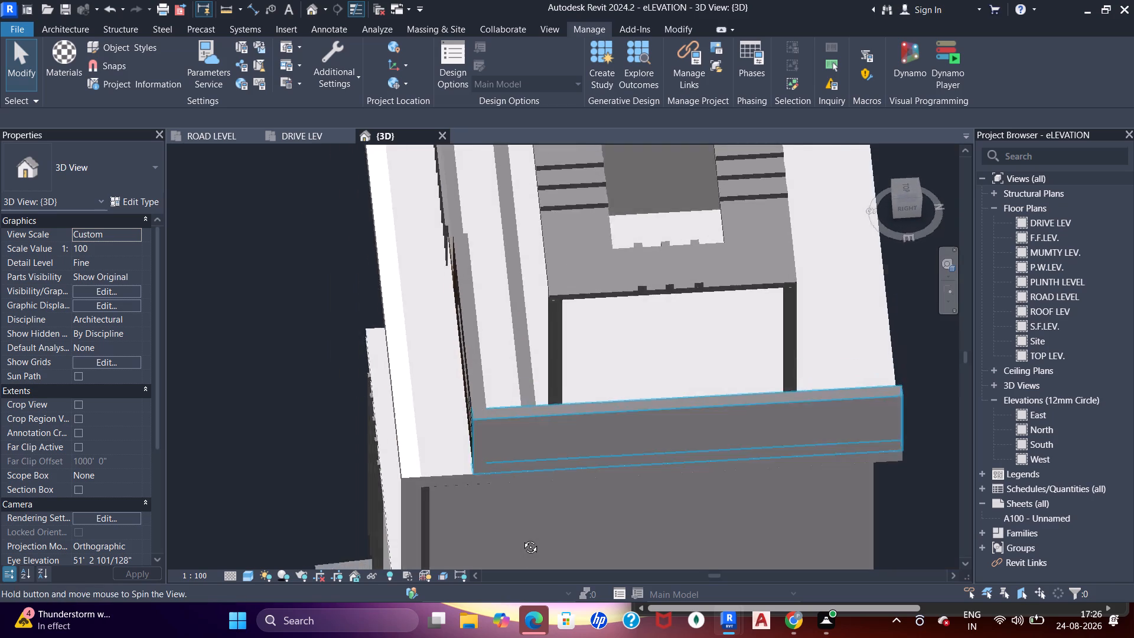
middle_click_drag(522, 538, 522, 466, "shift")
scroll(540, 424, "up", 1)
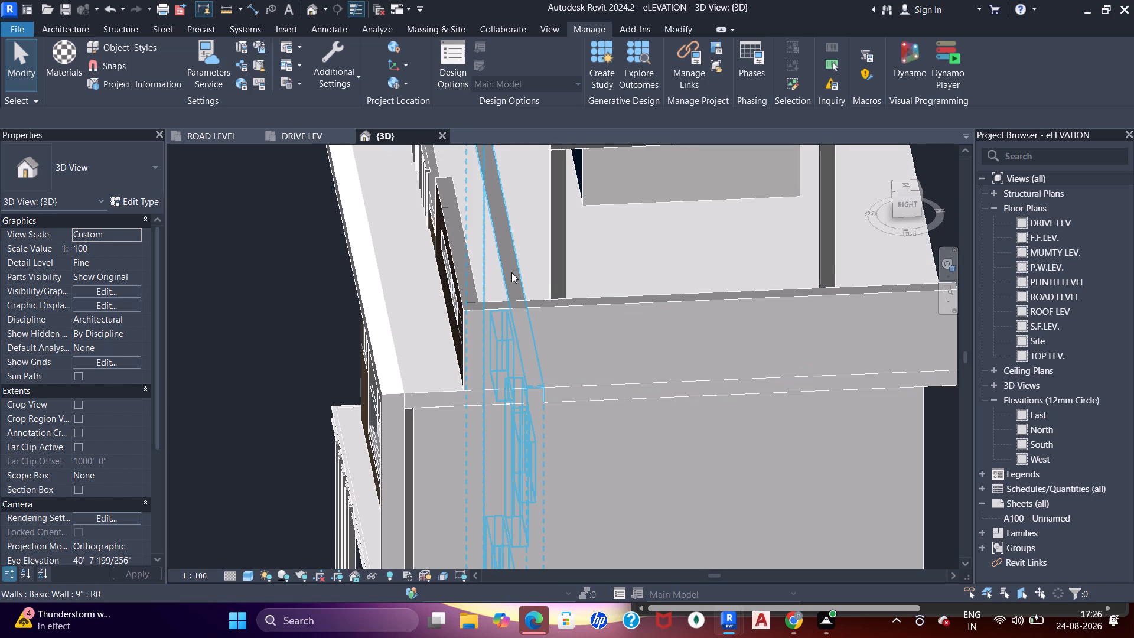
left_click(511, 272)
middle_click_drag(608, 463, 578, 381, "shift")
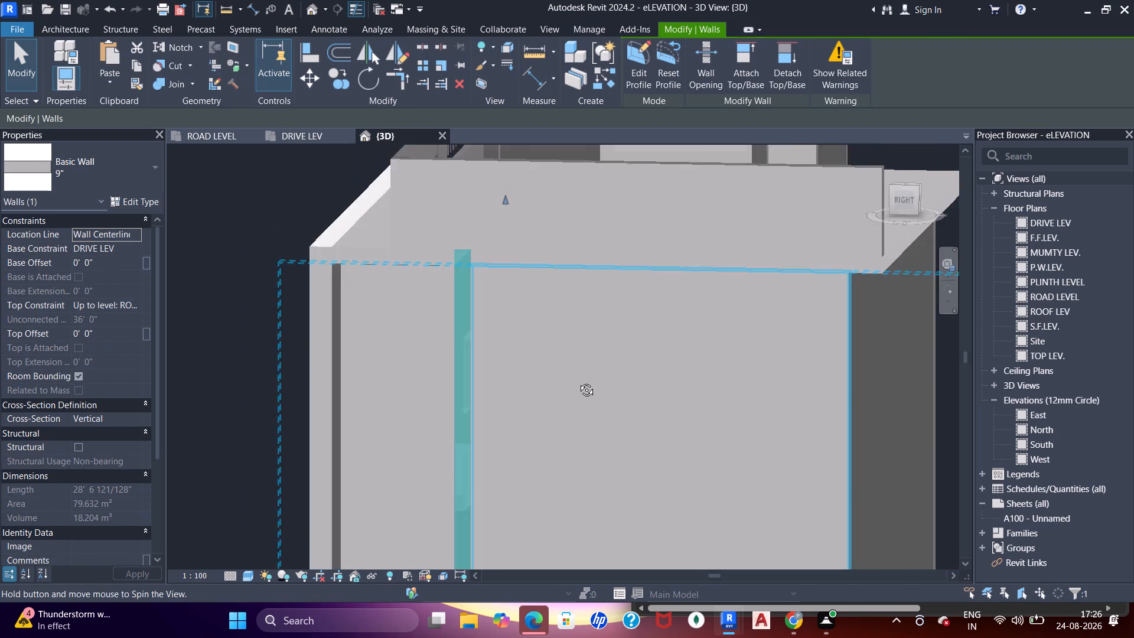
middle_click_drag(578, 381, 601, 408, "shift")
key("Escape")
middle_click_drag(578, 437, 633, 415, "shift")
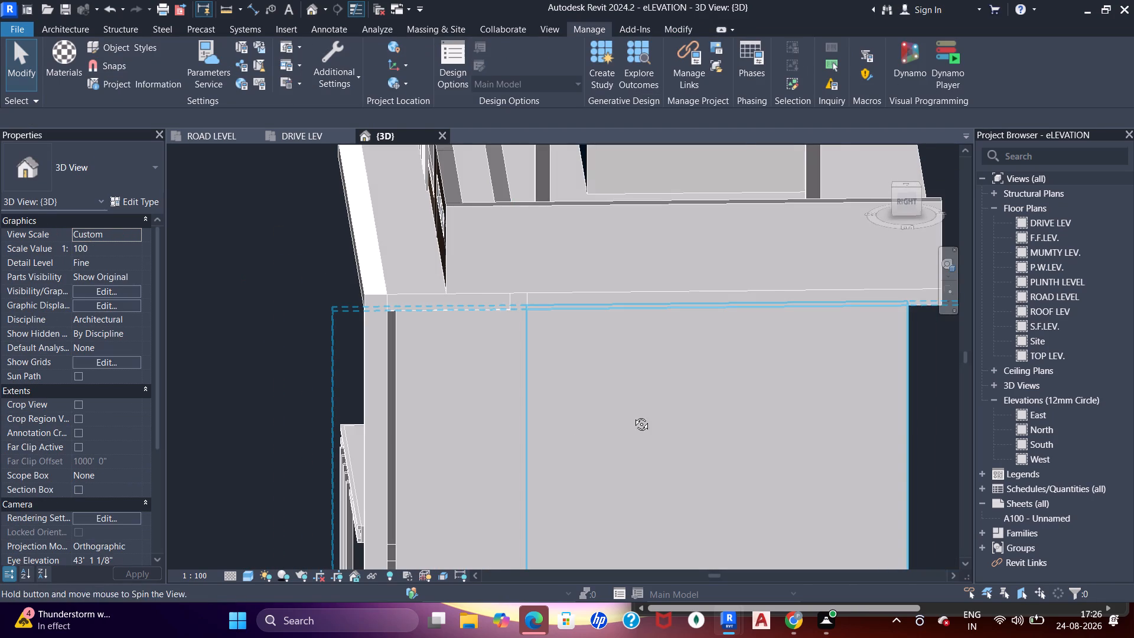
middle_click_drag(633, 415, 637, 415, "shift")
middle_click_drag(720, 419, 682, 471)
Join the 5" infill wall near the front corner with the adjacent 9" side wall.
key("j")
key("j")
key("j")
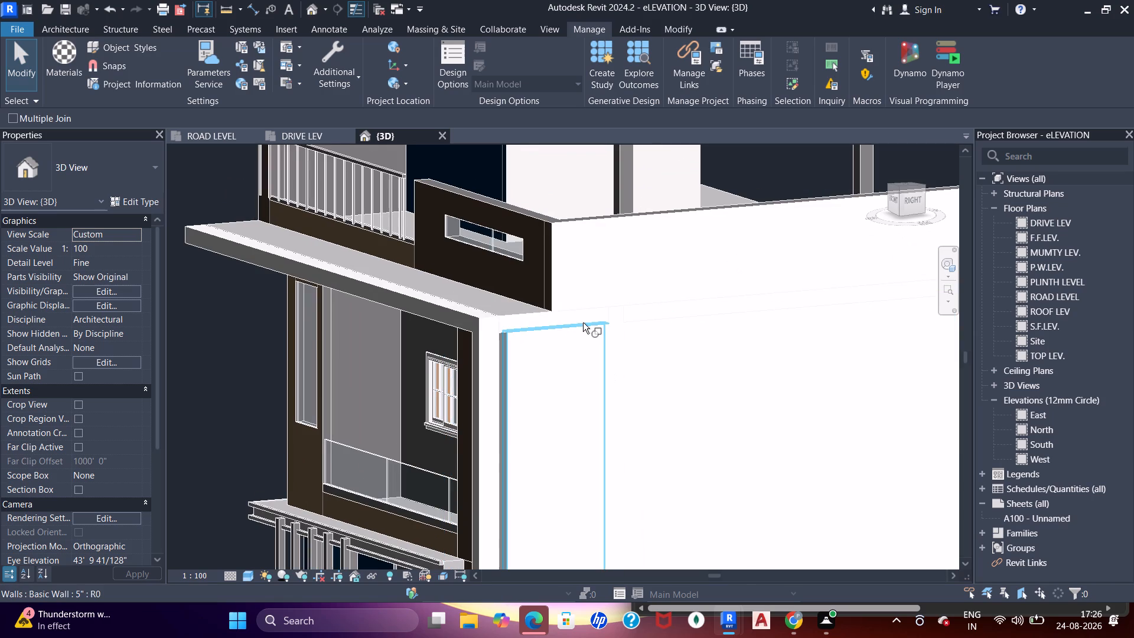
left_click(583, 319)
left_click(635, 345)
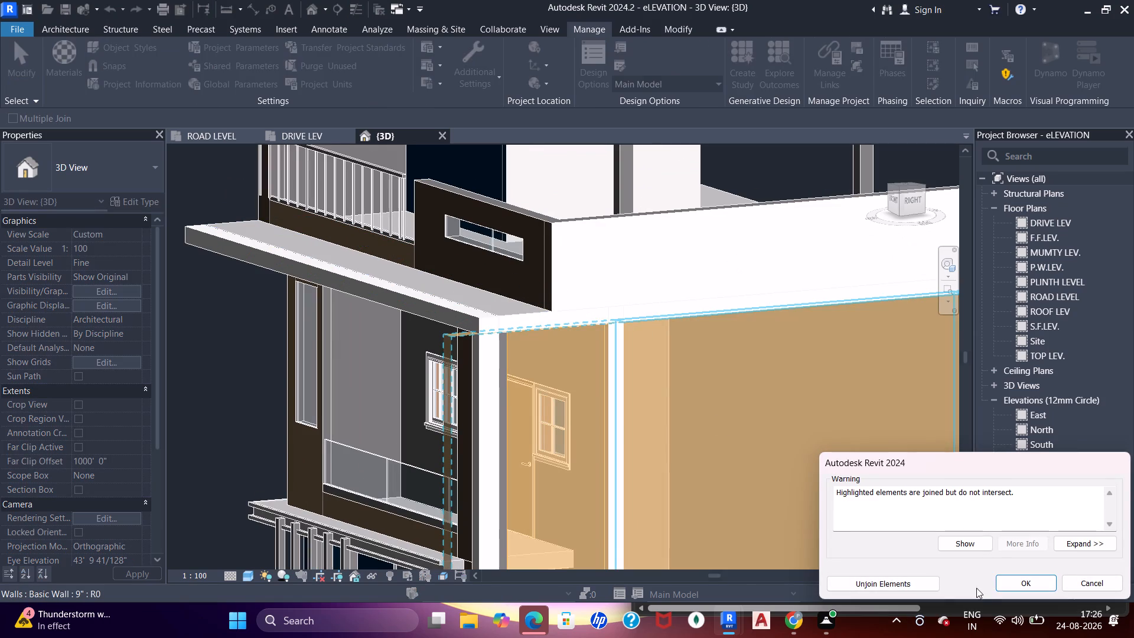
left_click_drag(1011, 580, 1000, 581)
Join the side wall with the cross wall's end and the roof slab, and the roof slab with the parapet.
scroll(660, 346, "up", 6)
left_click(566, 322)
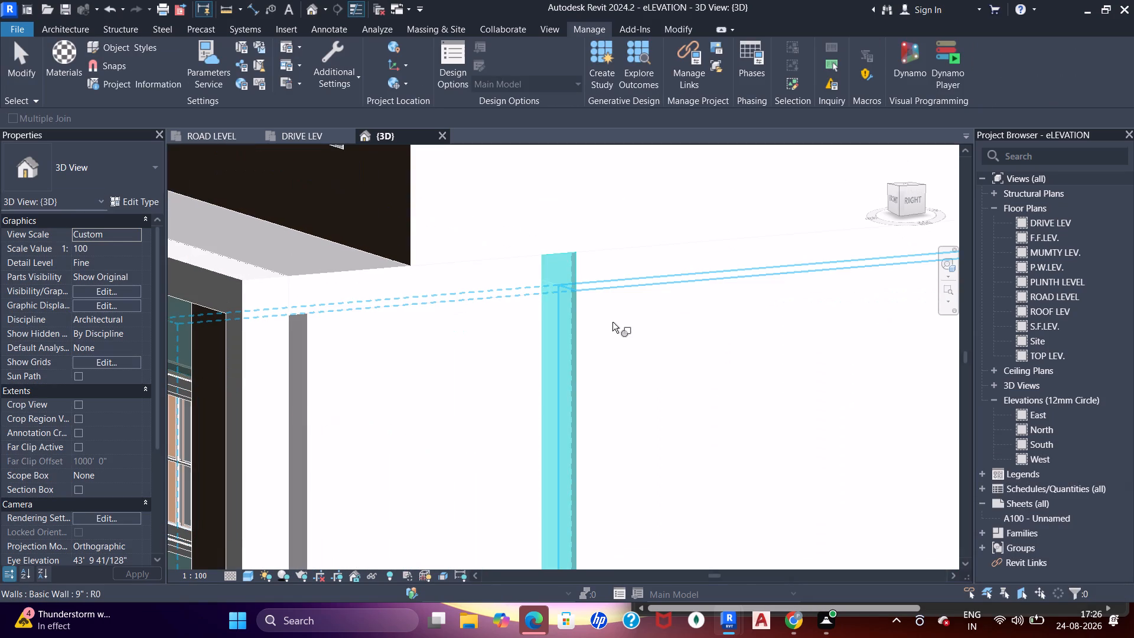
left_click(615, 318)
left_click(590, 272)
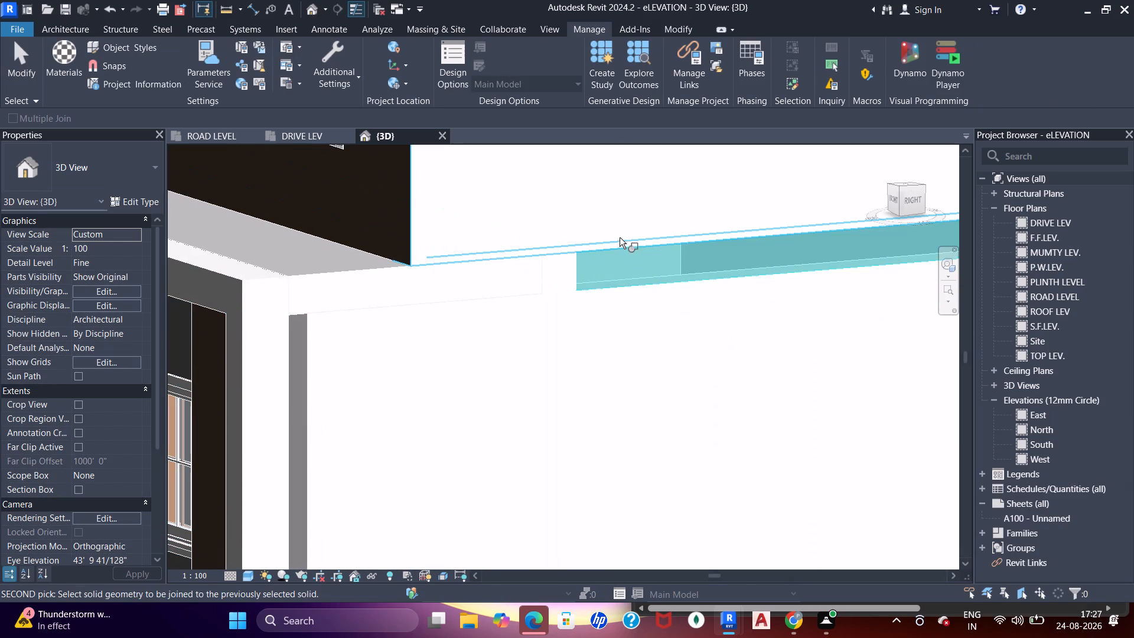
left_click(620, 234)
left_click(632, 272)
left_click(643, 319)
Join the cross wall's end with the 5" infill wall and the front strip of roof slab.
left_click(536, 271)
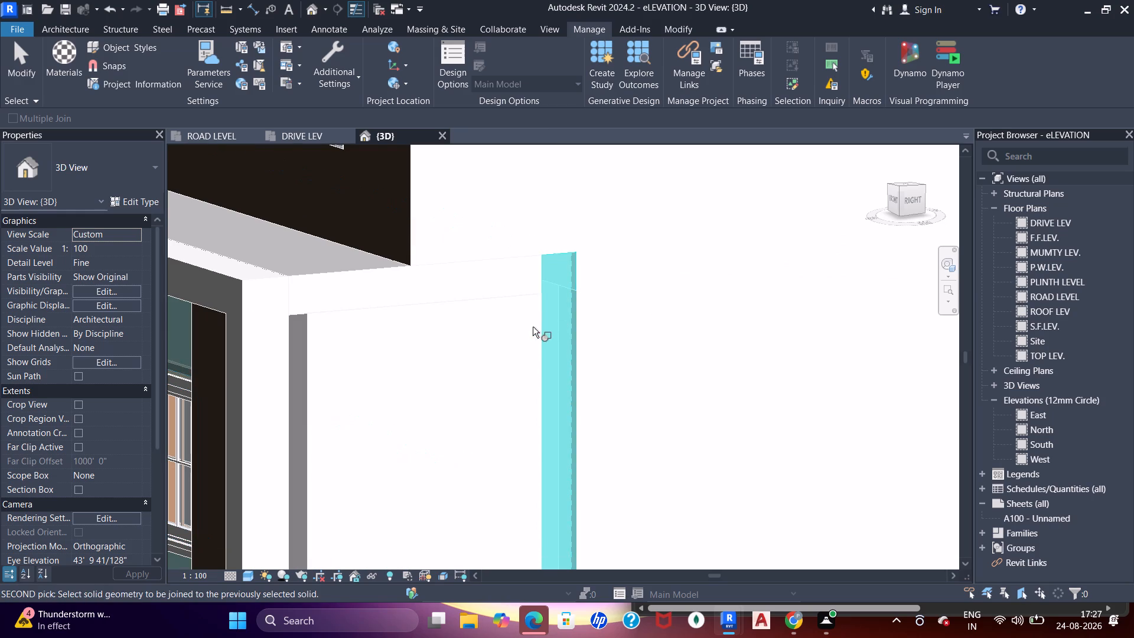
left_click(529, 327)
left_click(520, 282)
left_click(559, 272)
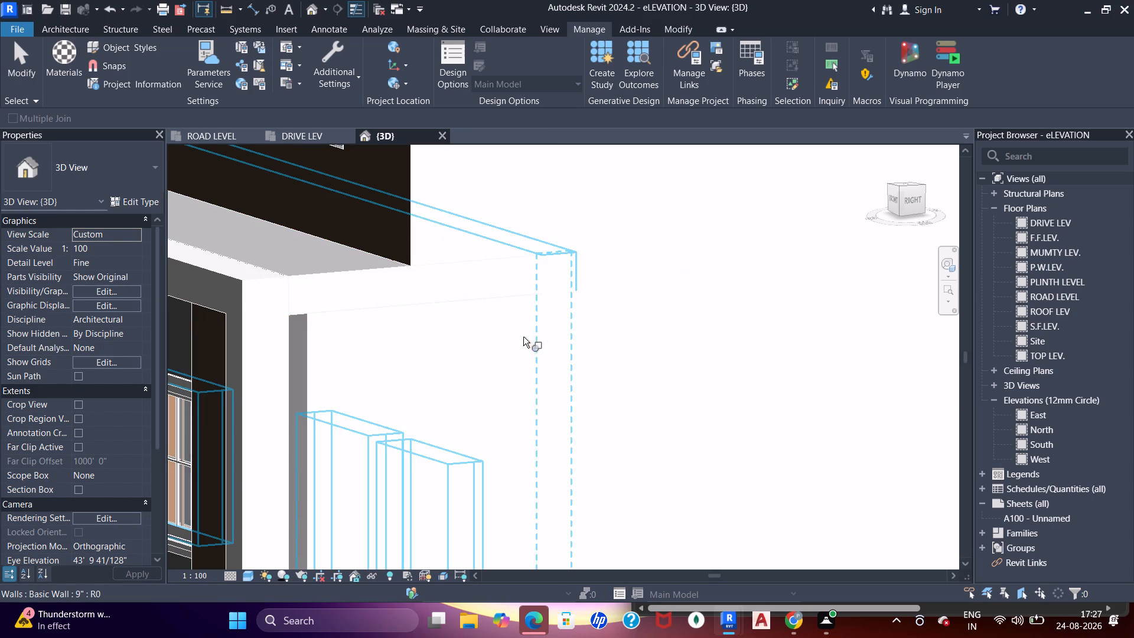
left_click(523, 333)
left_click(548, 318)
scroll(560, 300, "down", 5)
key("Escape")
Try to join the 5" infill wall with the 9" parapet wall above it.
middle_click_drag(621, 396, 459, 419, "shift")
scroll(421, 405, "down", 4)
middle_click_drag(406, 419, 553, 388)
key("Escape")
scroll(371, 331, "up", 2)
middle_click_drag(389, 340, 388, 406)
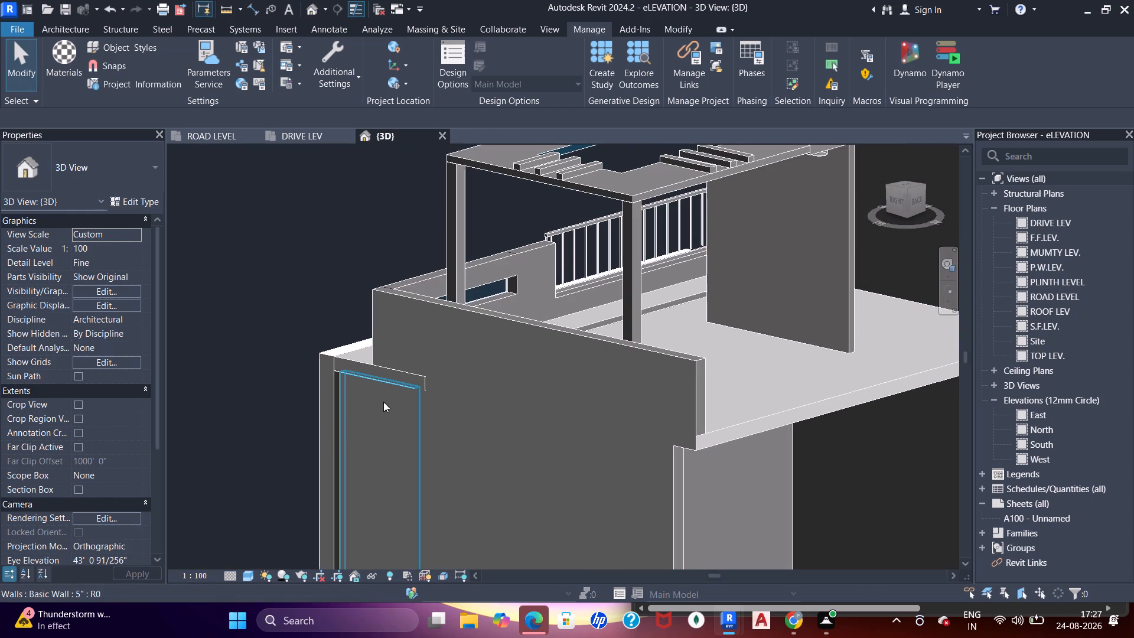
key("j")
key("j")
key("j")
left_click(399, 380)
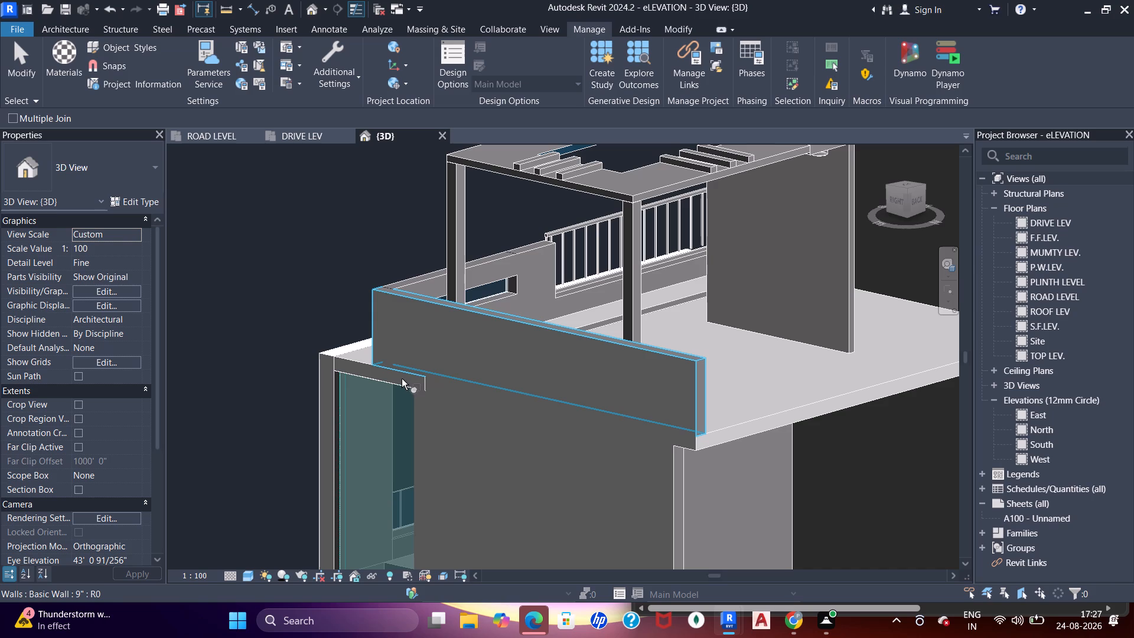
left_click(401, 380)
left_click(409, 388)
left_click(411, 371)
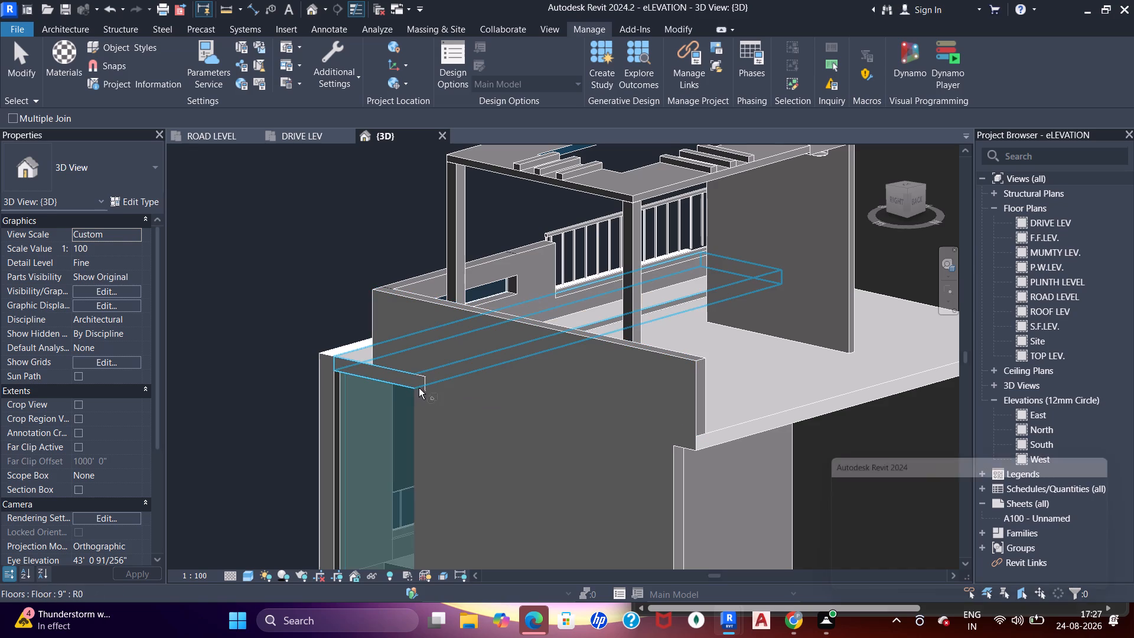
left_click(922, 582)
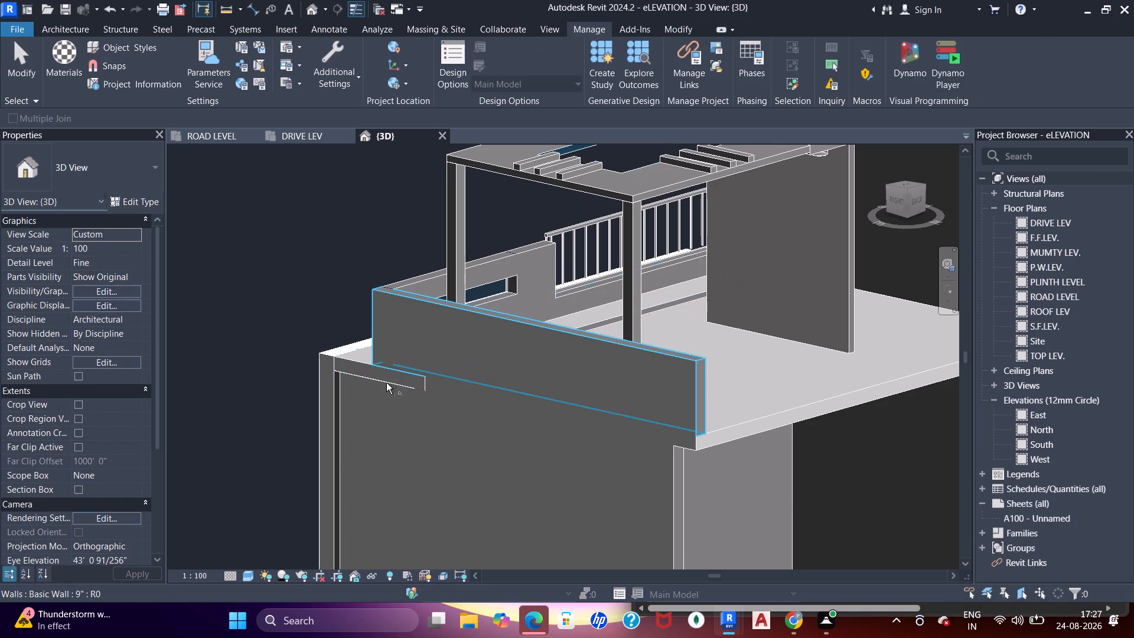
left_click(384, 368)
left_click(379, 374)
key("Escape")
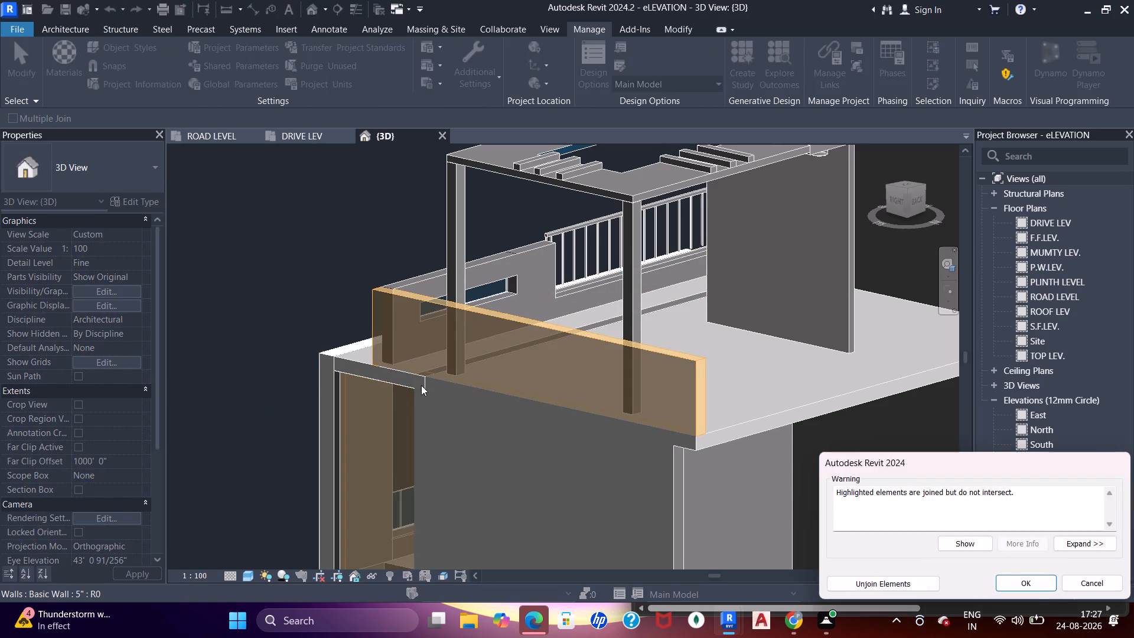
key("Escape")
Join the front slab strip and the main roof slab with the 9" parapet wall at their shared corner.
key("j")
key("j")
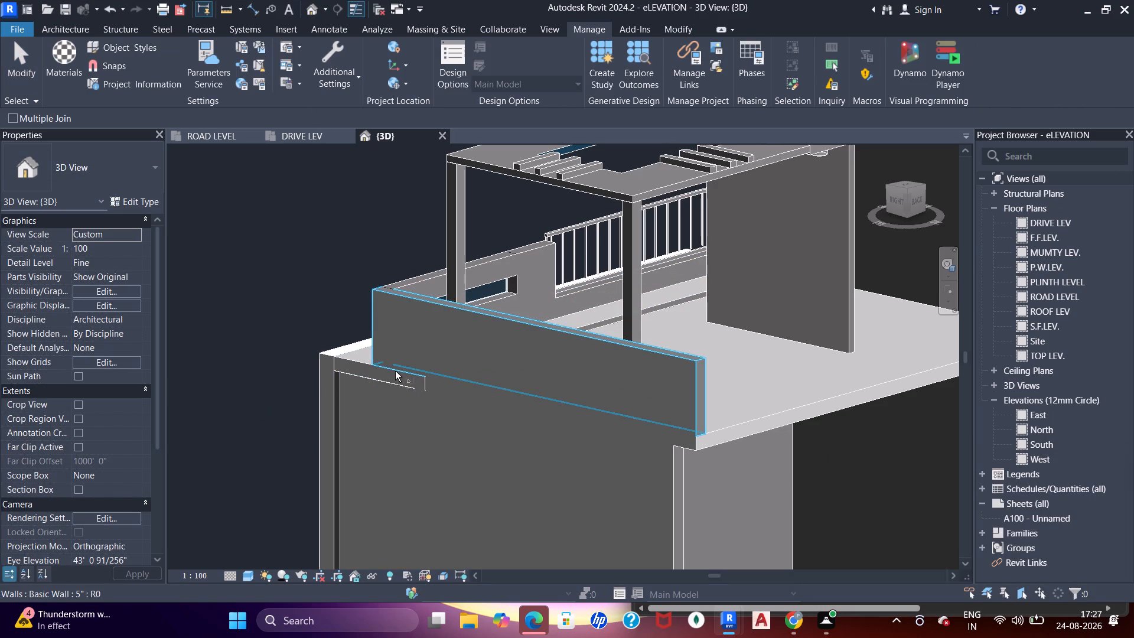
left_click(395, 367)
left_click(394, 362)
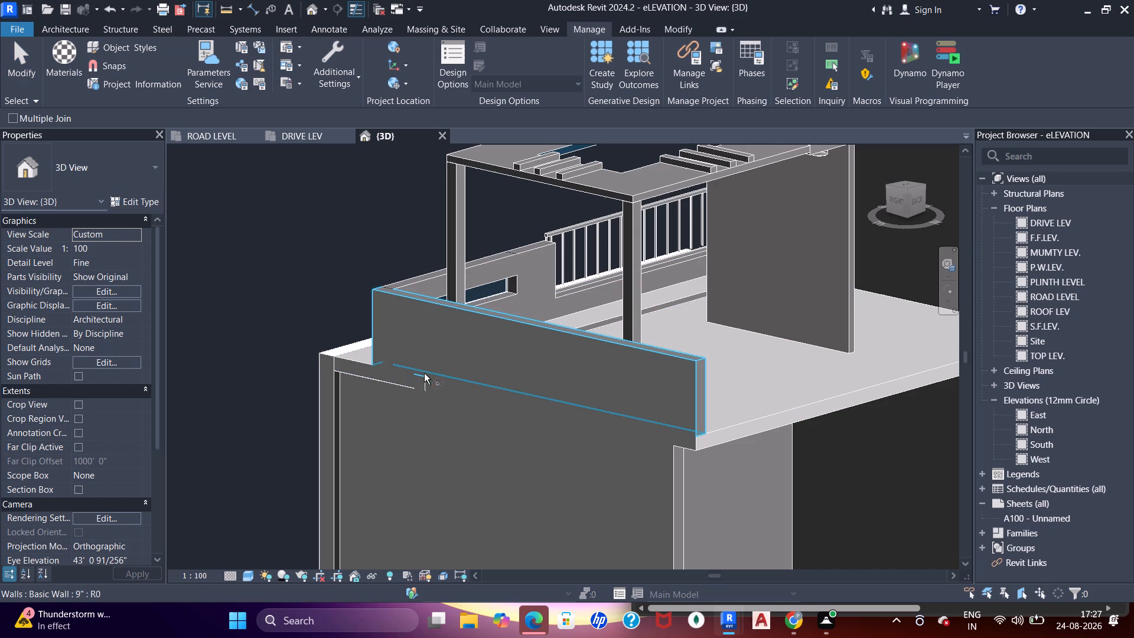
left_click(420, 373)
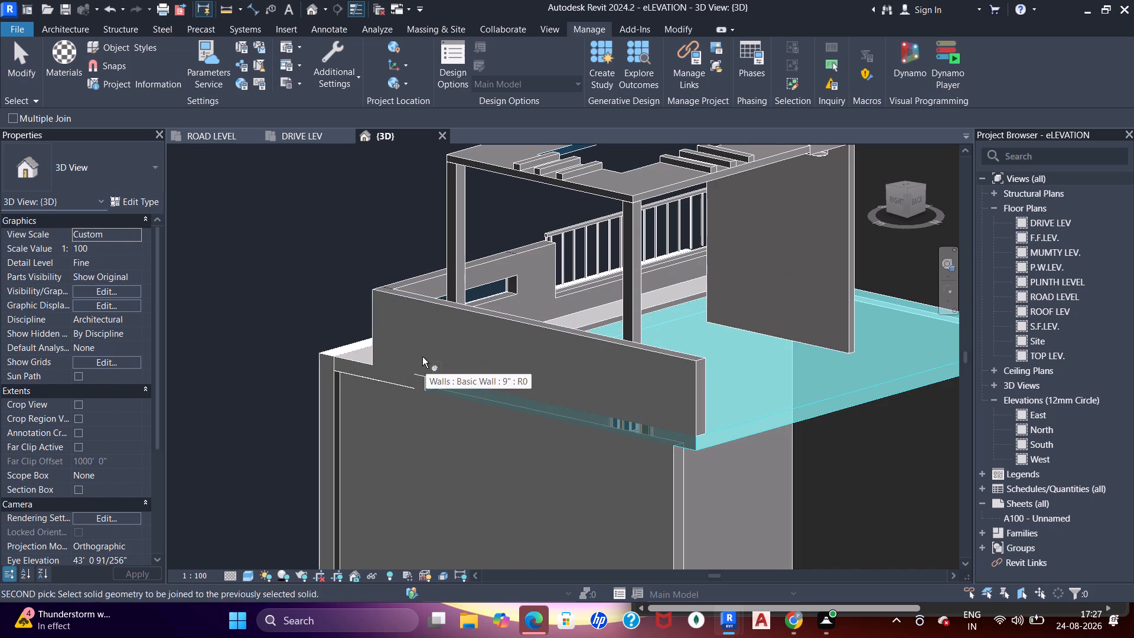
left_click(422, 353)
left_click(421, 372)
left_click(410, 378)
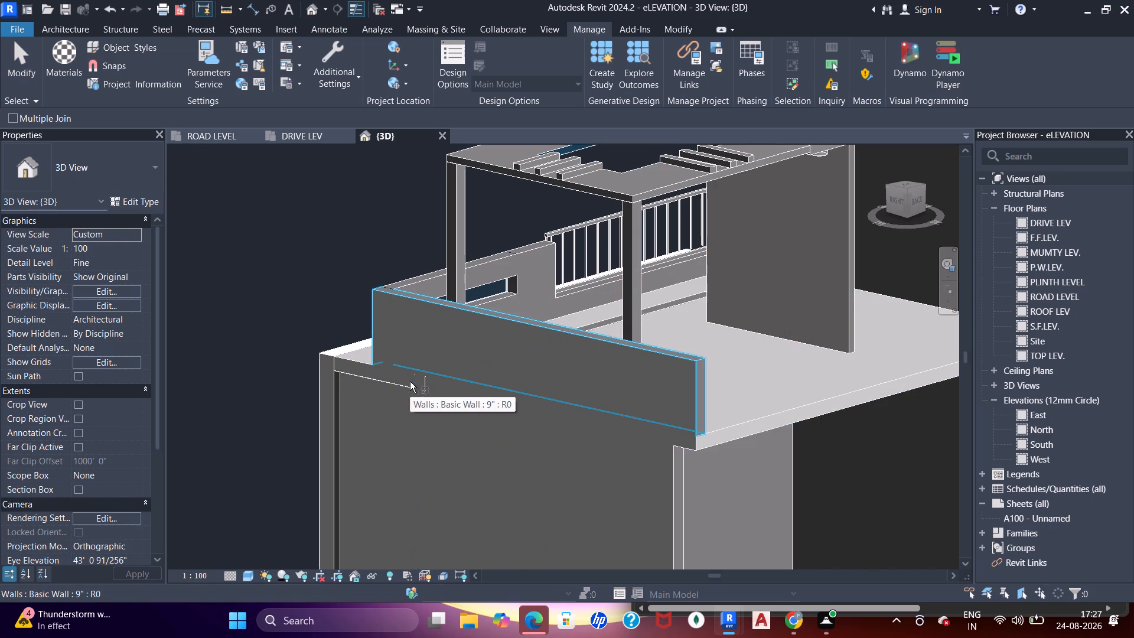
Join the main roof slab with the 9" wall below the parapet at their shared corner.
left_click(426, 376)
left_click(436, 366)
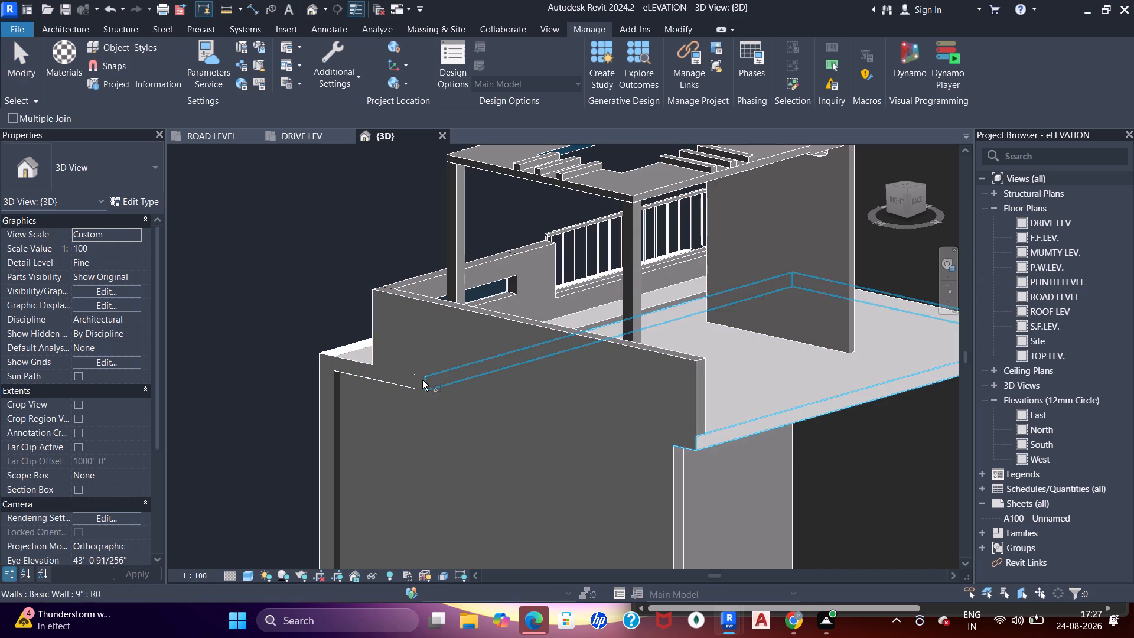
left_click(422, 376)
left_click(416, 373)
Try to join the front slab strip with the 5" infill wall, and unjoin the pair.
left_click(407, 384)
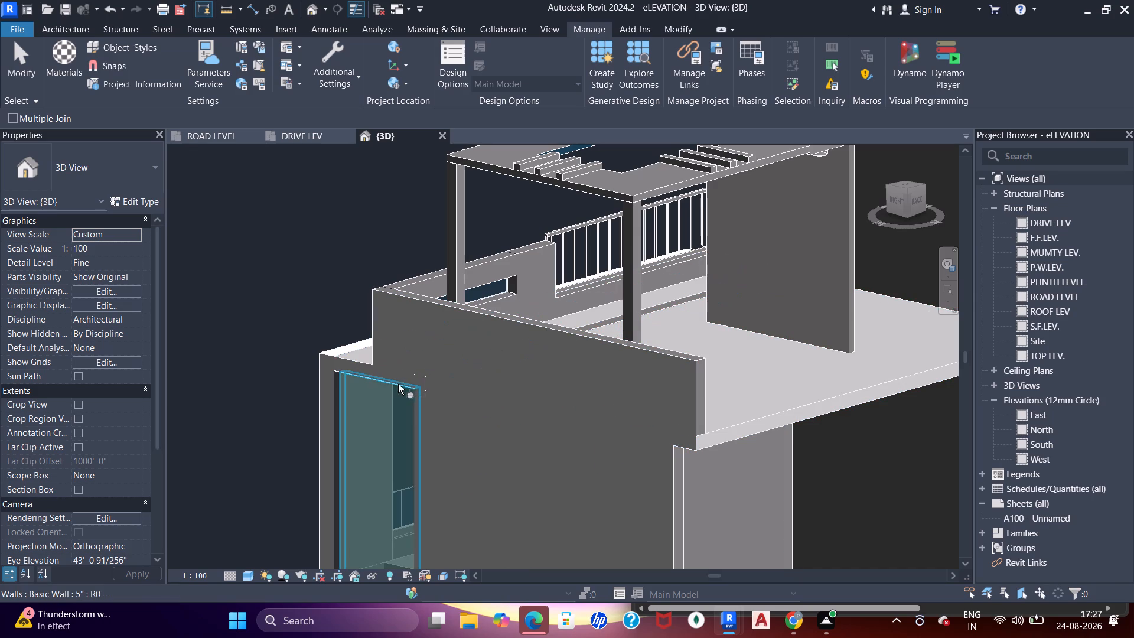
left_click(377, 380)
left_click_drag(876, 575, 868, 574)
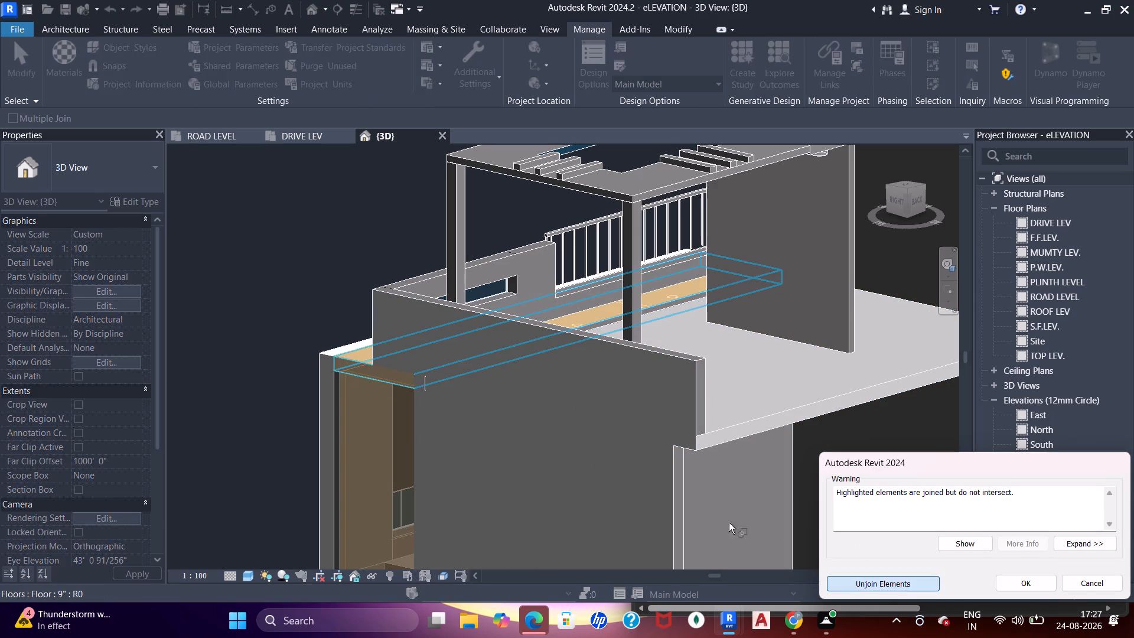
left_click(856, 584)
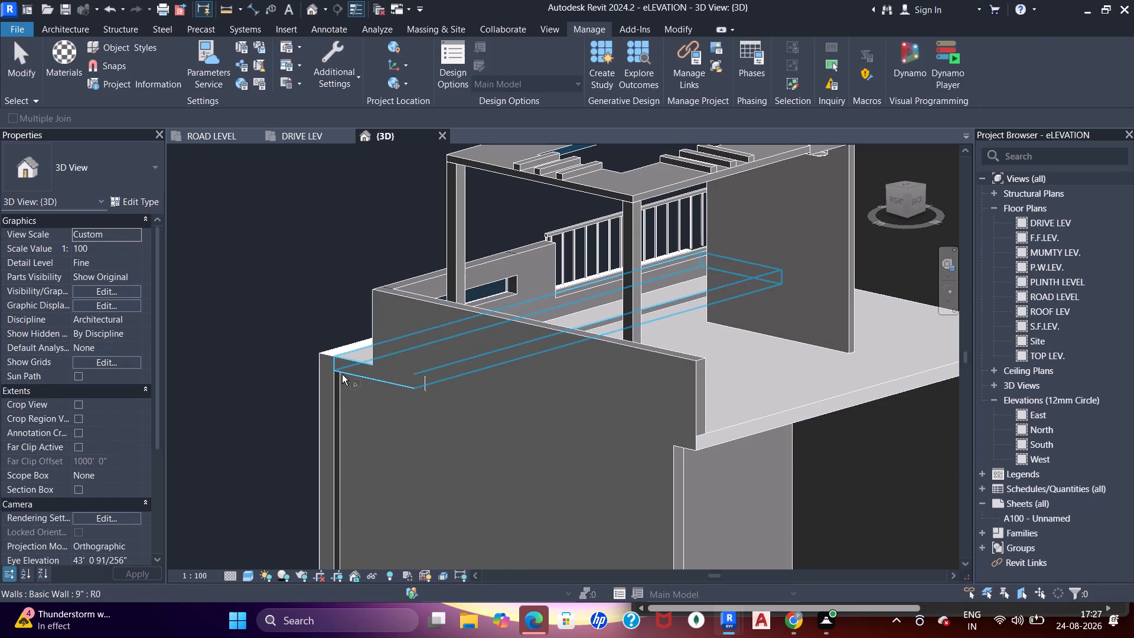
Join the front slab strip with the 5" infill wall beneath it and keep them joined.
left_click(336, 360)
left_click(341, 369)
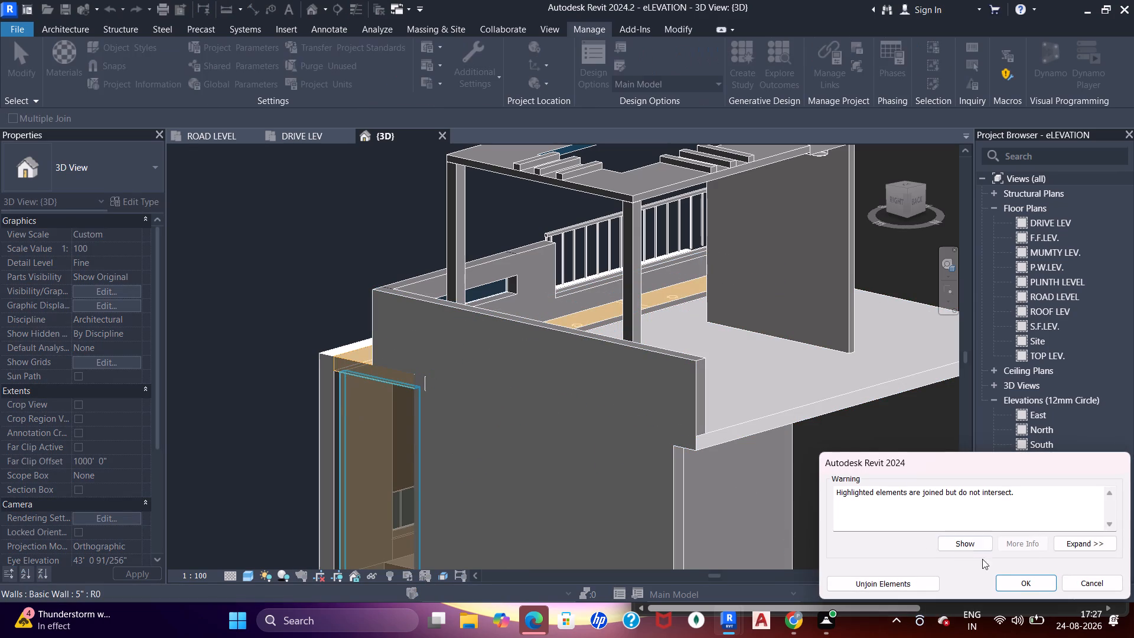
left_click(1004, 576)
scroll(566, 338, "down", 8)
middle_click_drag(500, 402, 742, 401, "shift")
scroll(504, 407, "up", 1, "shift")
key("Escape")
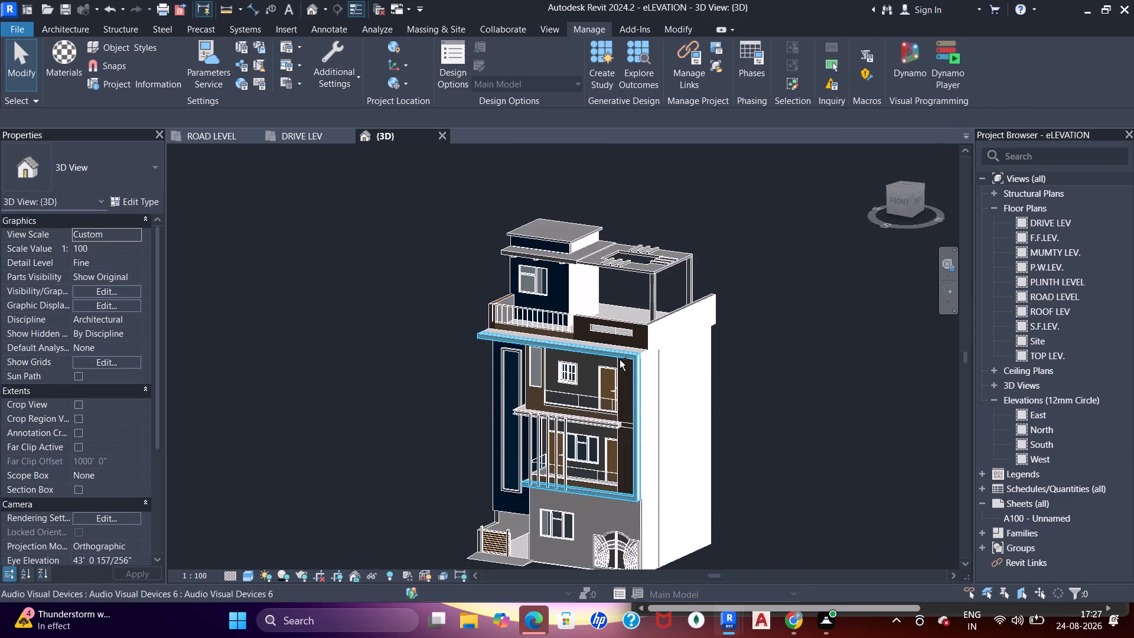
Paint the white-finish back wall behind both front balconies with Gypsum Wall Board.
middle_click_drag(615, 382, 700, 347, "shift")
scroll(698, 347, "down", 1, "shift")
scroll(598, 396, "up", 3)
middle_click_drag(596, 396, 618, 372, "shift")
scroll(594, 350, "up", 2)
scroll(610, 326, "down", 3)
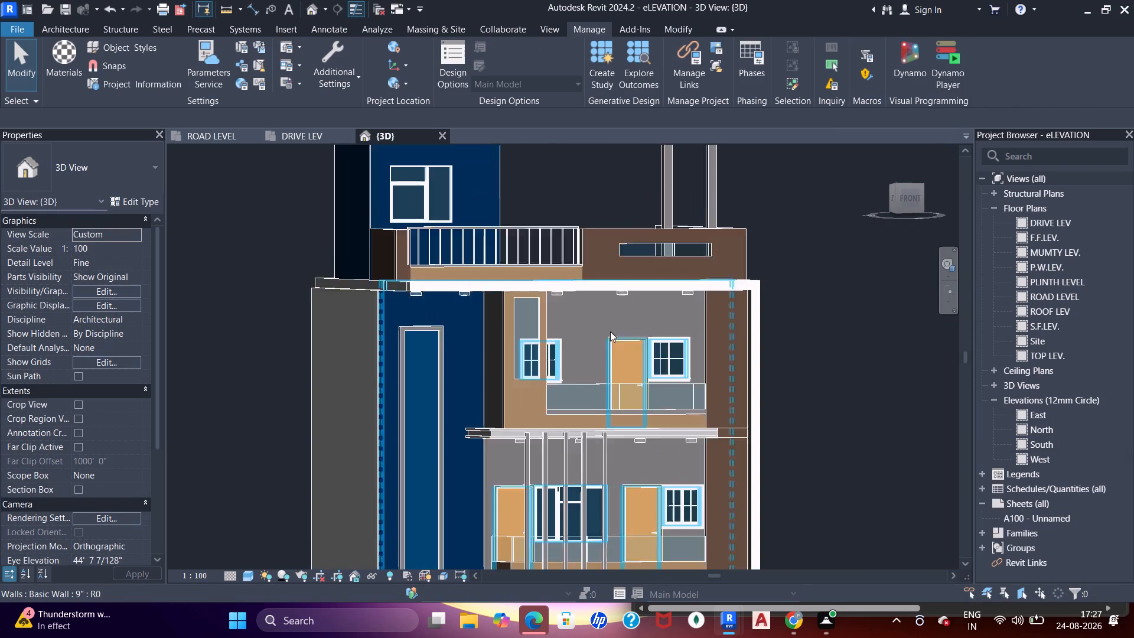
middle_click_drag(612, 348, 597, 308)
middle_click_drag(619, 343, 542, 357, "shift")
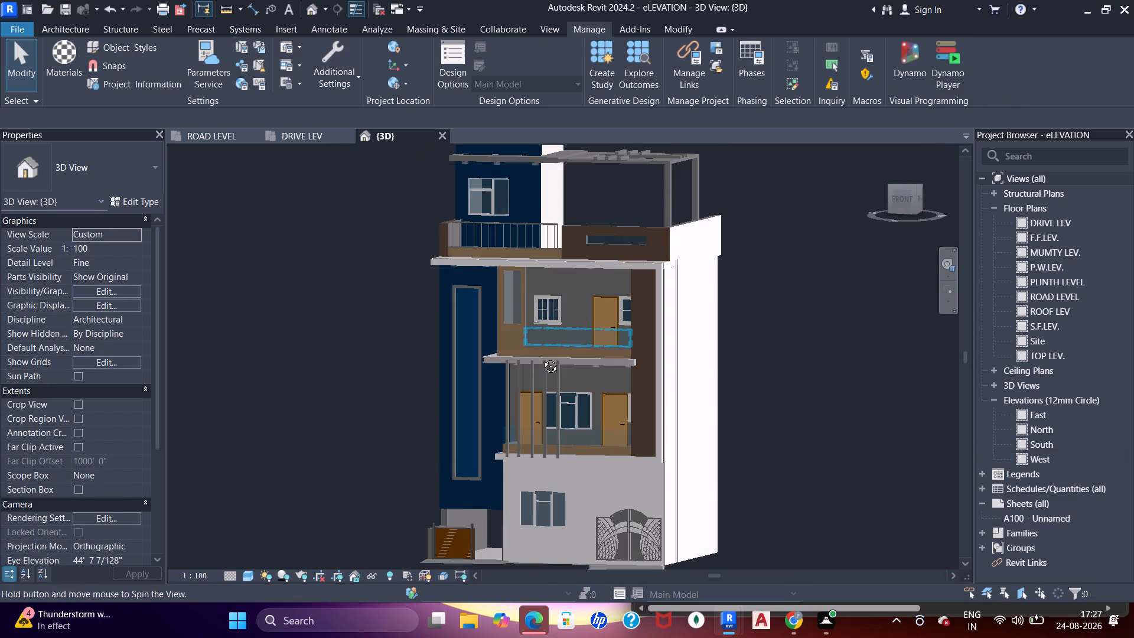
middle_click_drag(542, 357, 419, 354, "shift")
middle_click_drag(419, 353, 547, 388, "shift")
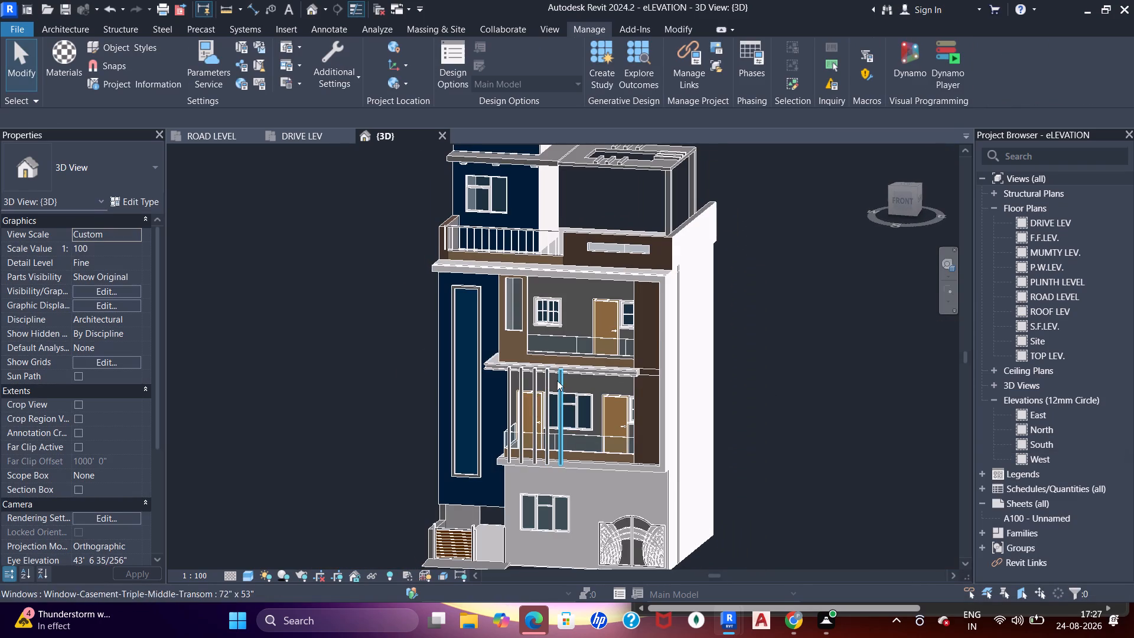
type("pt")
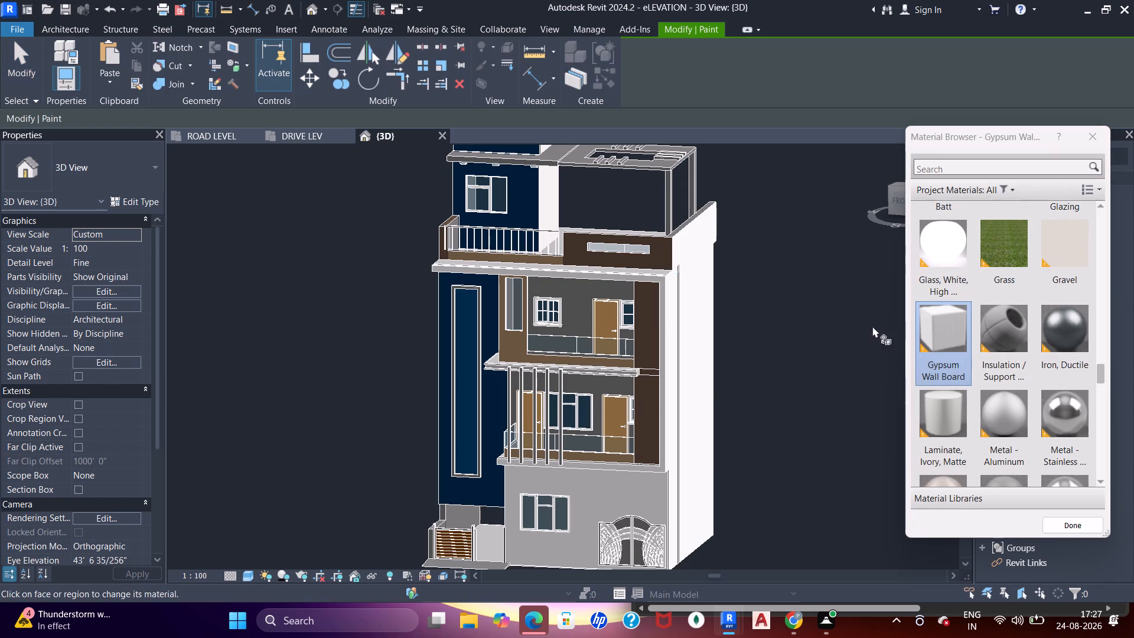
left_click_drag(941, 330, 933, 331)
left_click(584, 317)
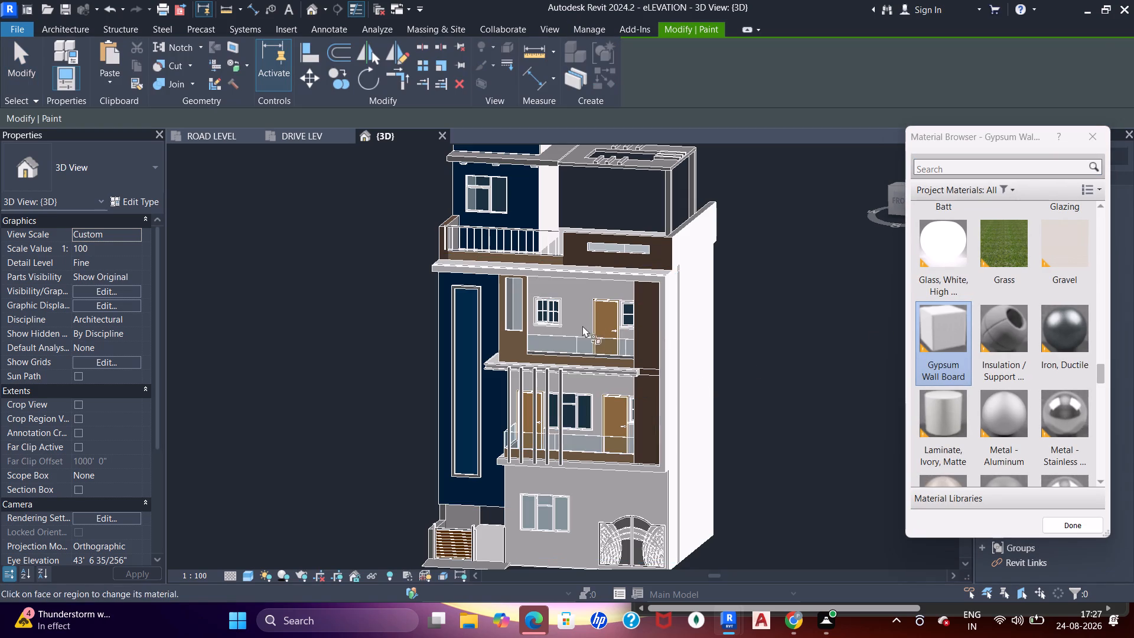
middle_click_drag(550, 375, 625, 294, "shift")
middle_click_drag(599, 313, 601, 188, "shift")
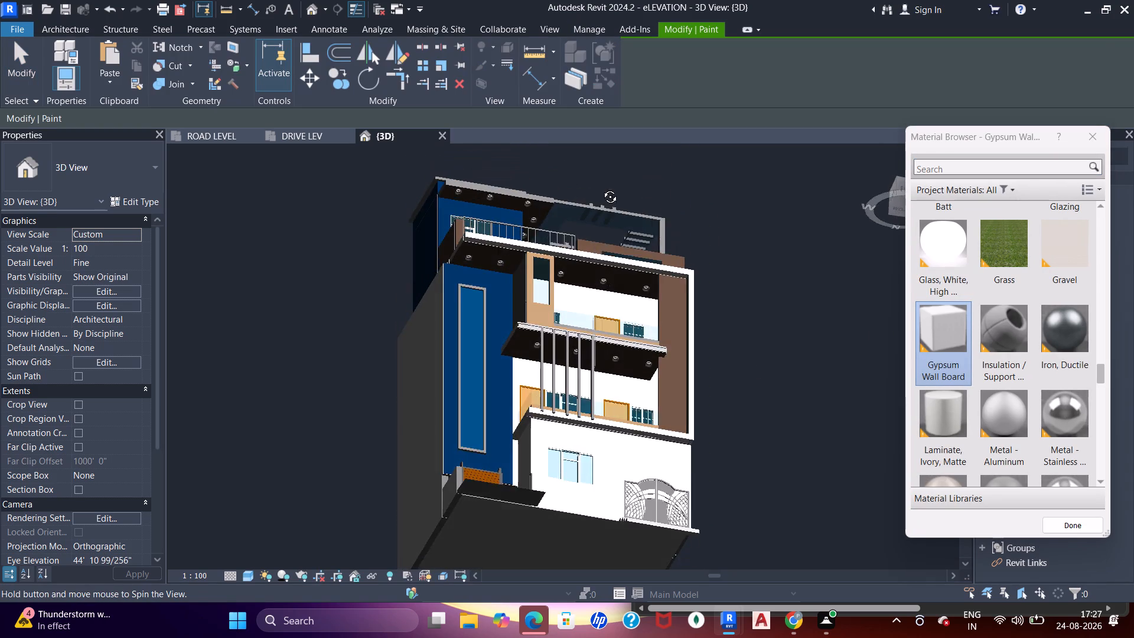
middle_click_drag(601, 188, 601, 398, "shift")
key("Escape")
key("Escape")
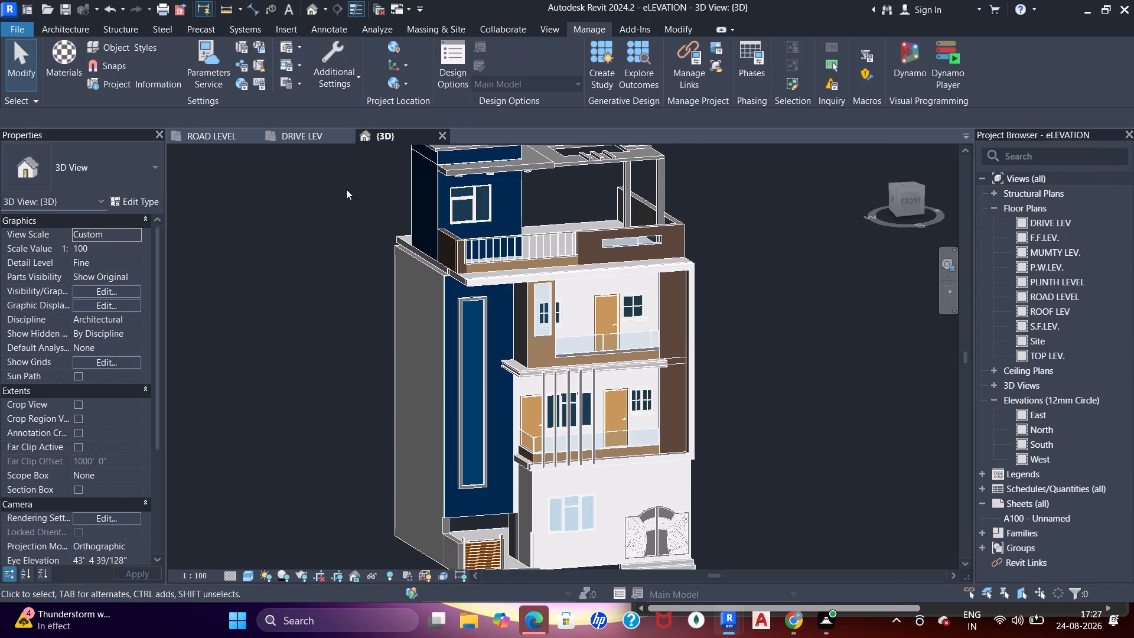
Compare the 3D model's front and side with the rendered elevation image in the DRIVE LEV plan.
left_click(309, 139)
scroll(403, 307, "down", 2)
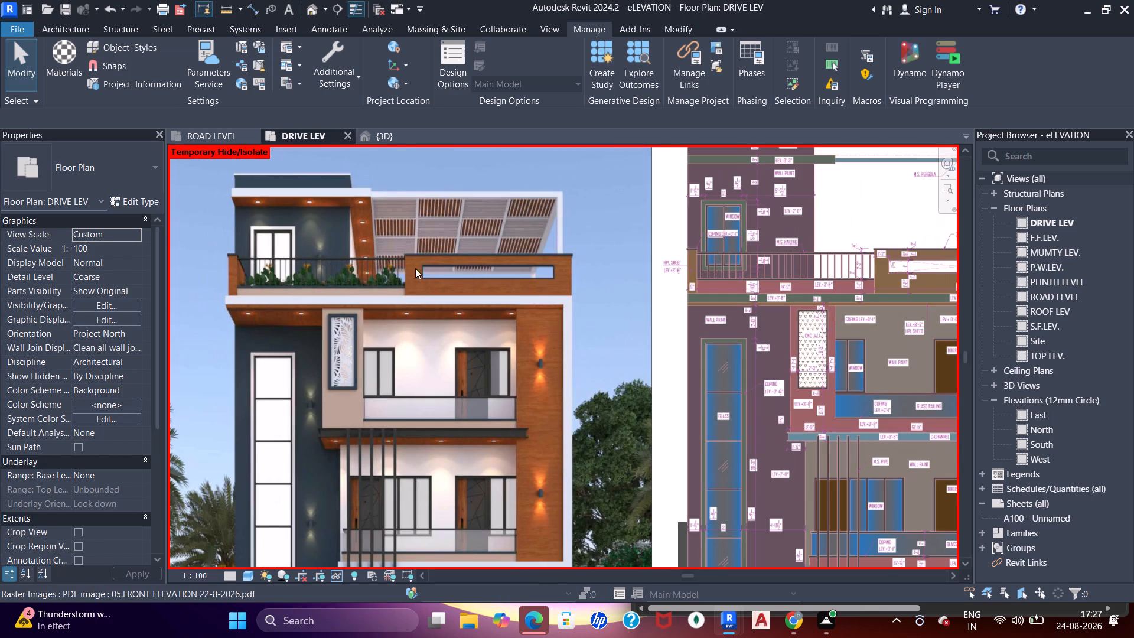
left_click(389, 141)
scroll(588, 331, "down", 3)
middle_click_drag(586, 332, 571, 385)
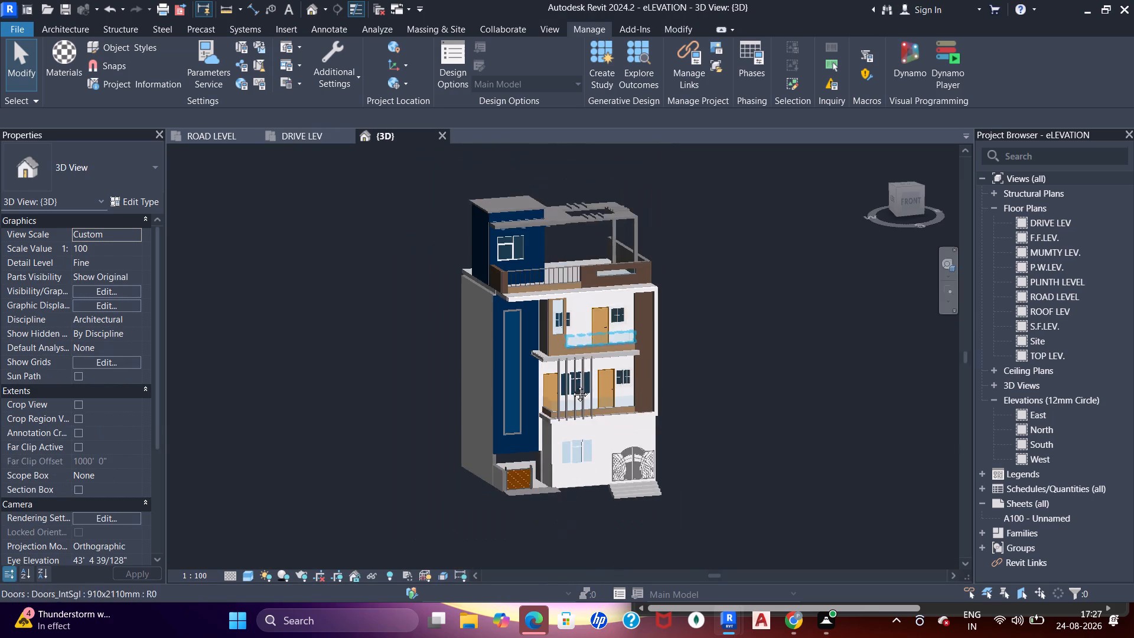
middle_click_drag(571, 385, 568, 384)
left_click(296, 138)
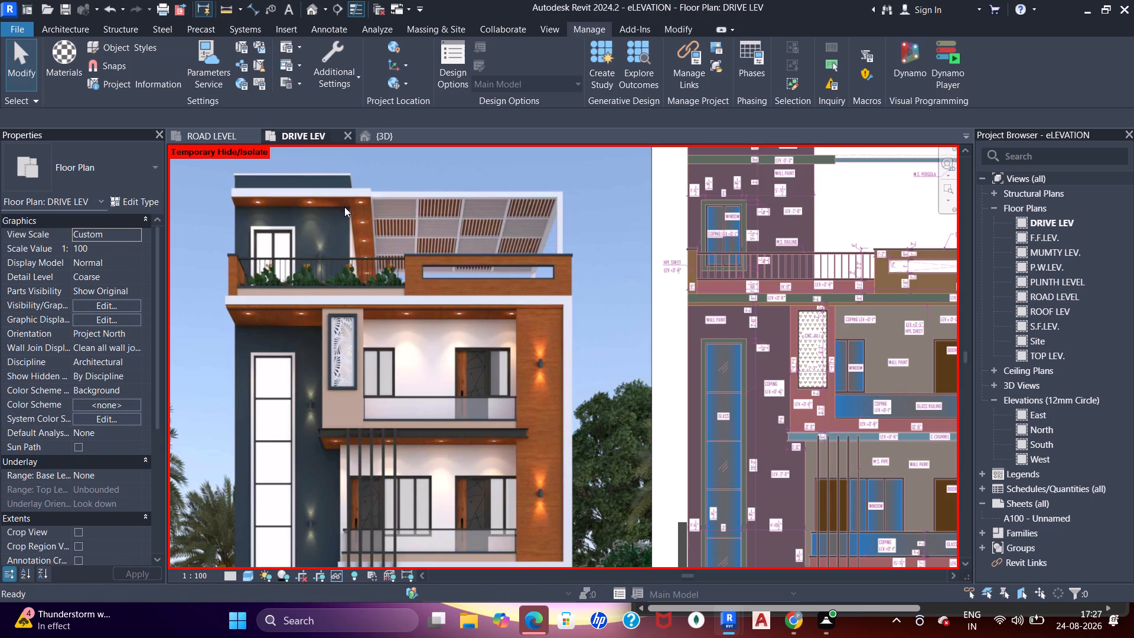
left_click(371, 135)
middle_click_drag(612, 324, 421, 321, "shift")
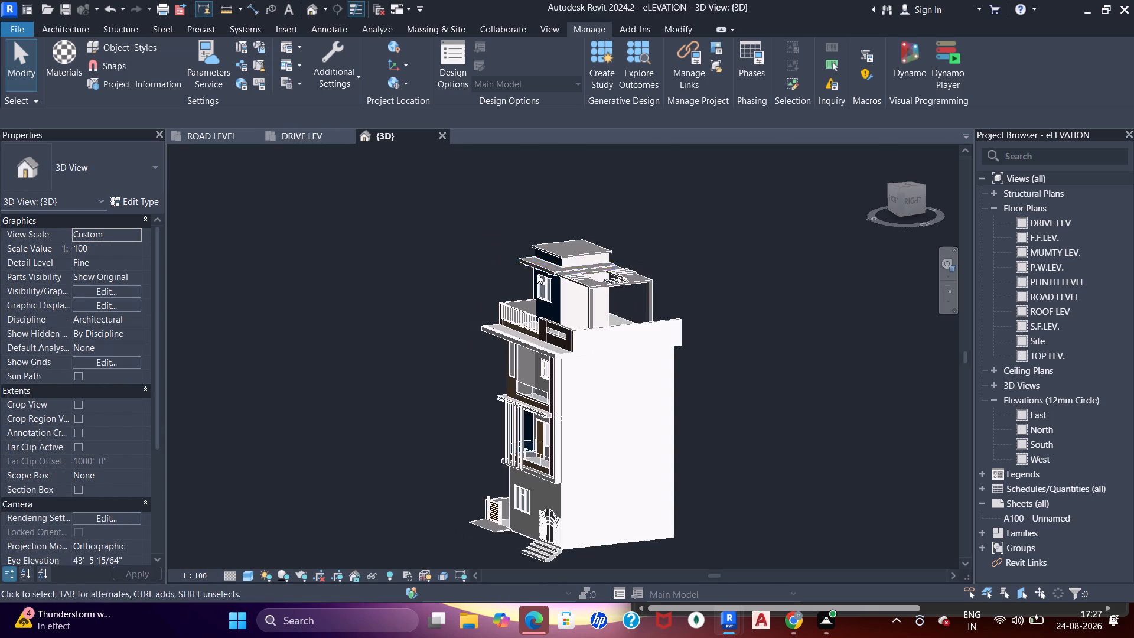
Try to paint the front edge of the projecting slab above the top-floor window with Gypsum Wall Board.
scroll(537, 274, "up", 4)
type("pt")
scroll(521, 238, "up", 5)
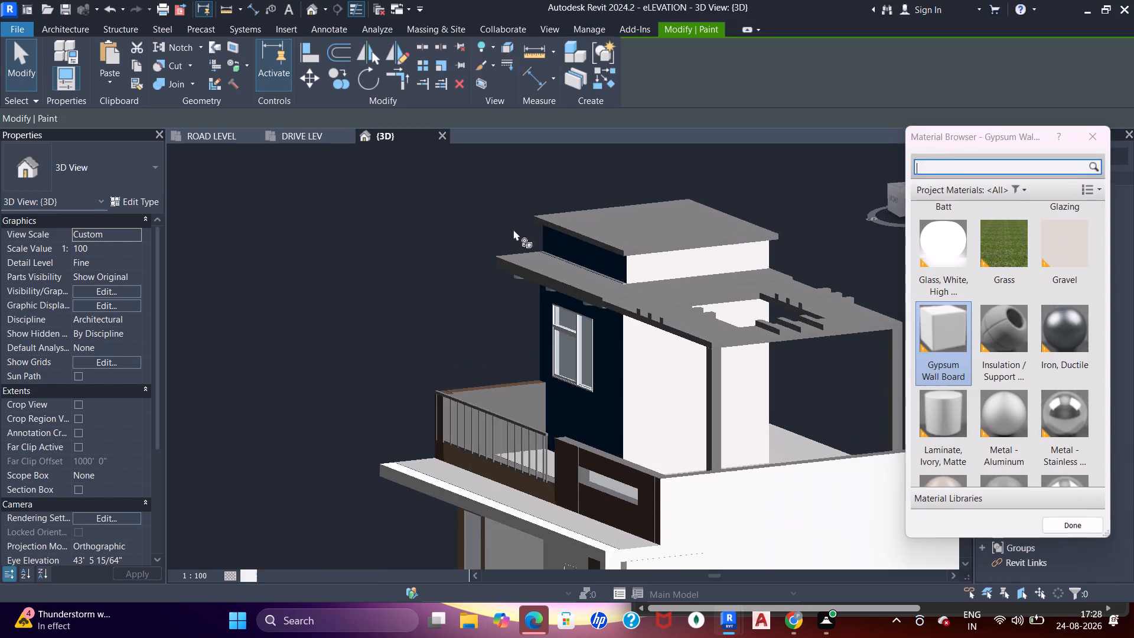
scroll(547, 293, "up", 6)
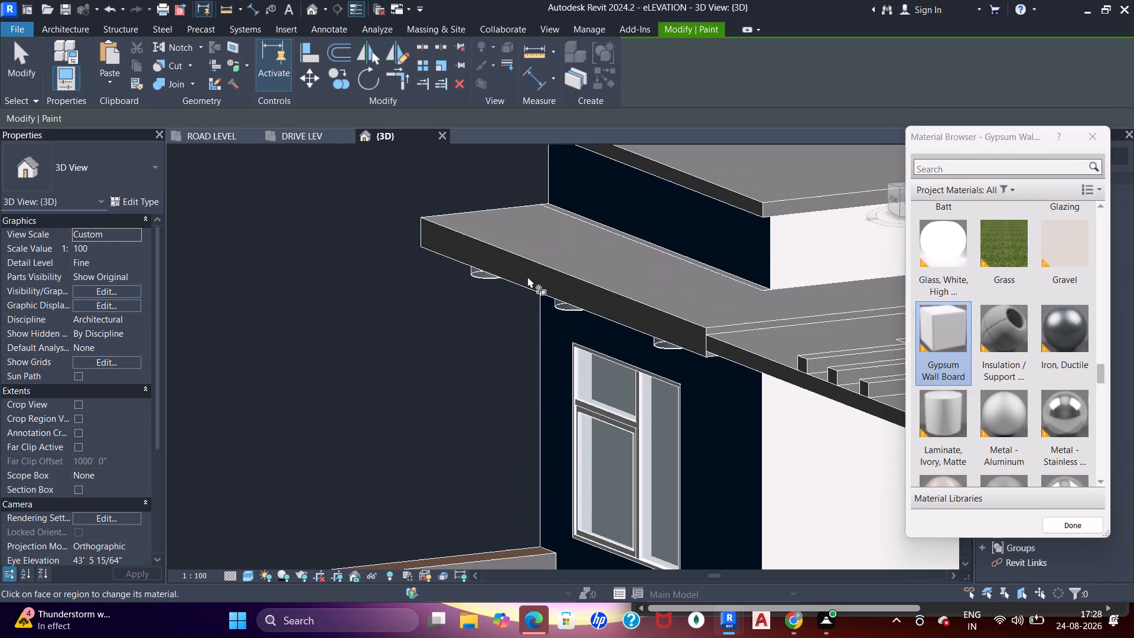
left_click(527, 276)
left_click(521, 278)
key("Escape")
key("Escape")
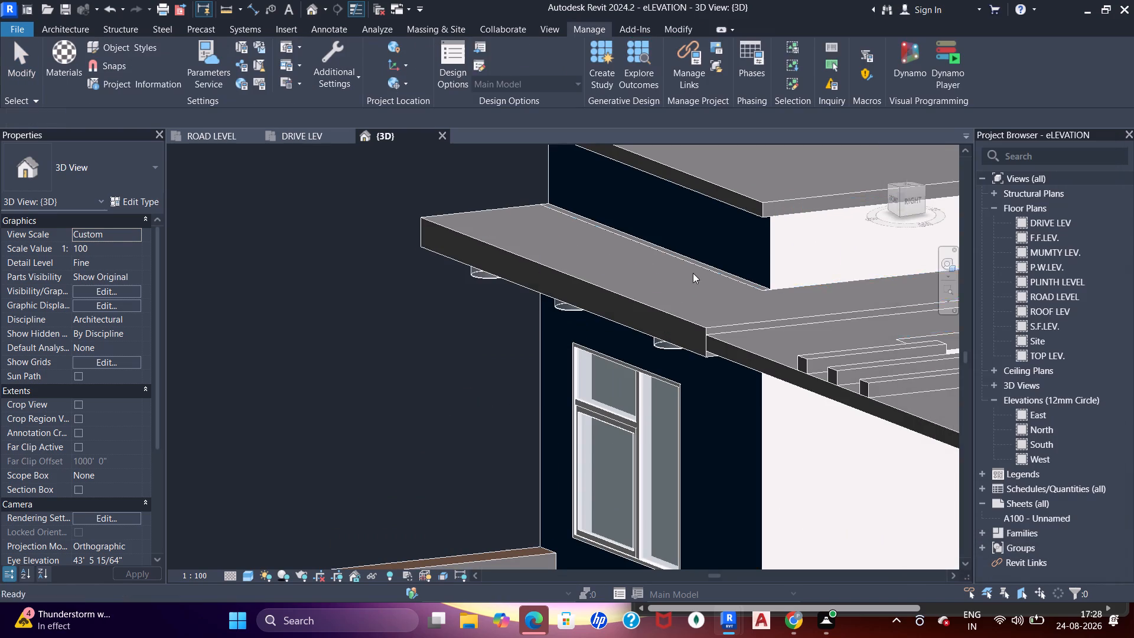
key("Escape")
Open the projecting ceiling slab above the top-floor window for in-place editing and paint its front, top and end faces with Gypsum Wall Board.
double_click(651, 286)
key("p")
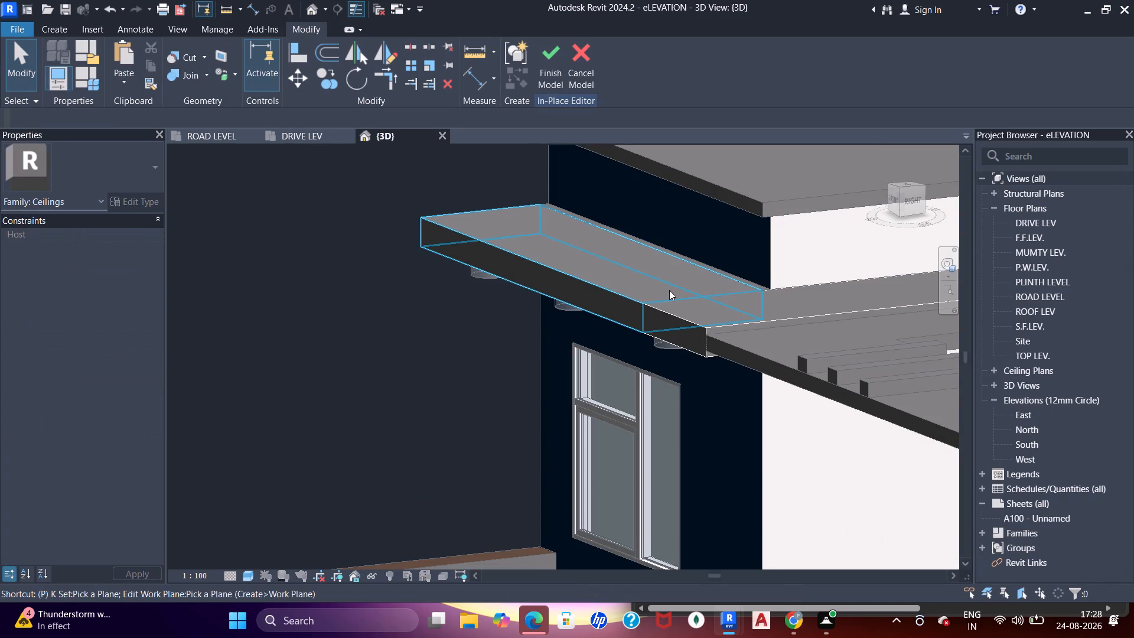
key("t")
left_click(620, 298)
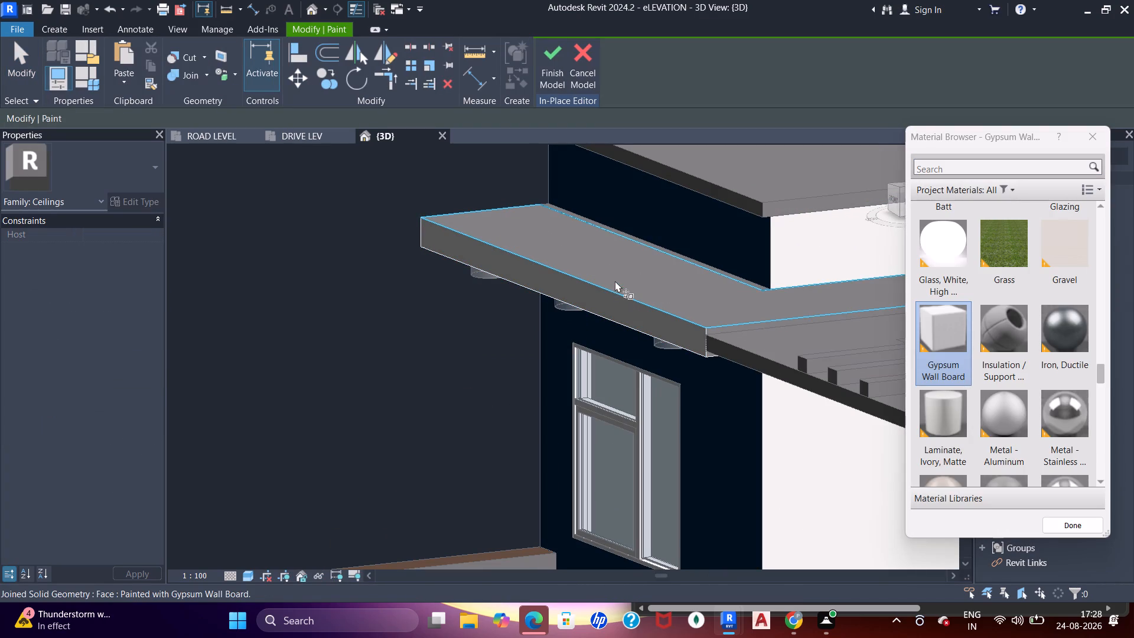
left_click(614, 279)
scroll(588, 240, "down", 5)
left_click(294, 130)
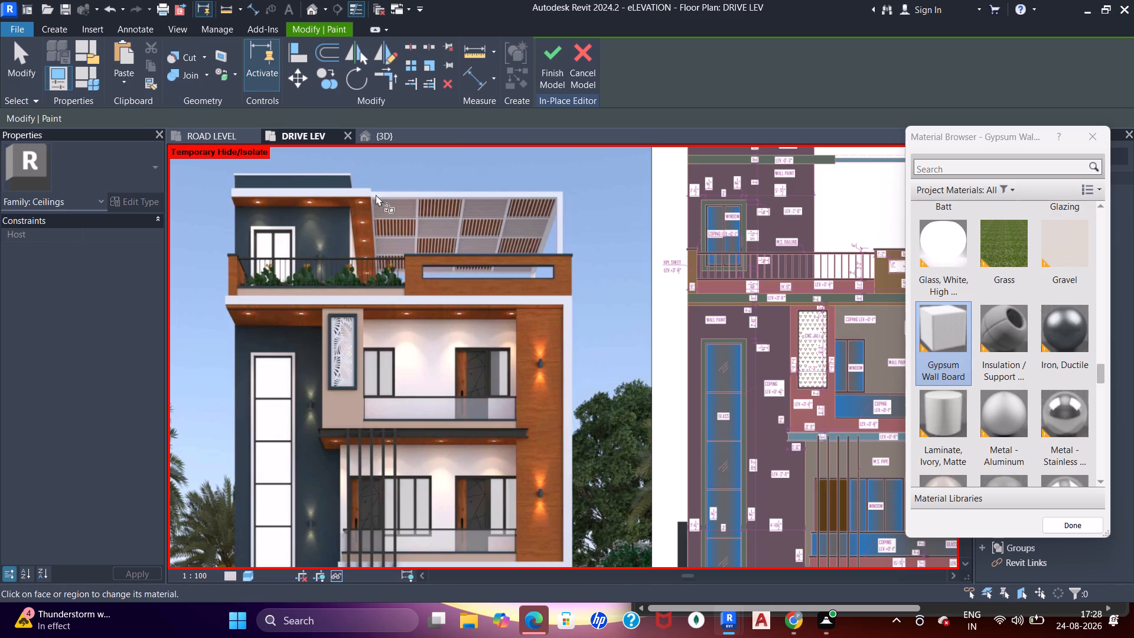
left_click(395, 132)
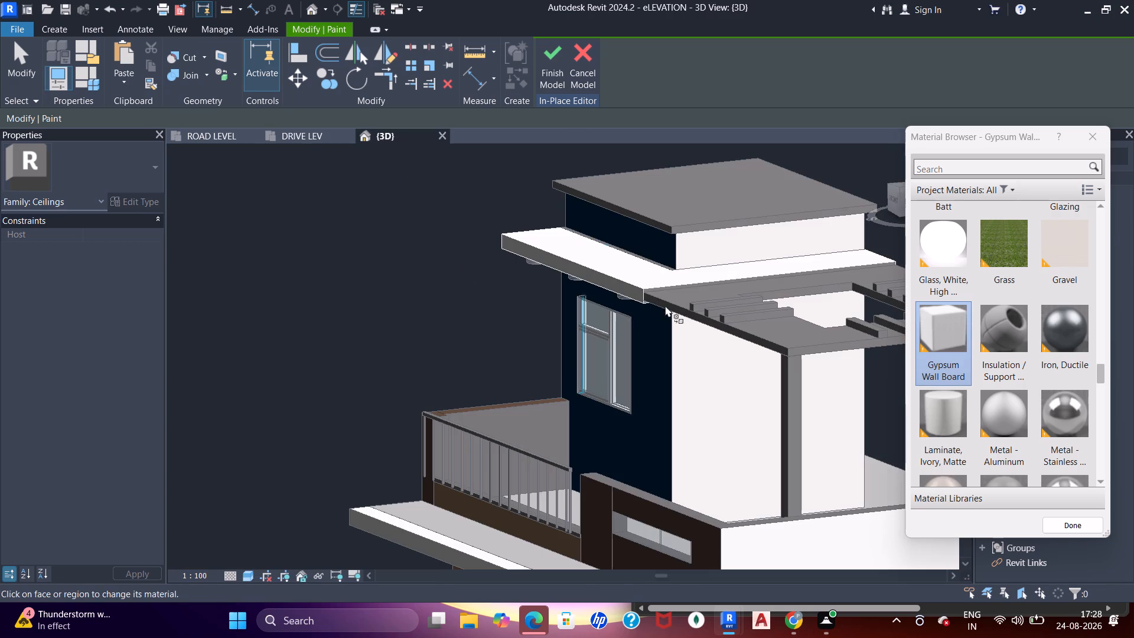
scroll(549, 289, "down", 2)
middle_click_drag(506, 345, 750, 343, "shift")
scroll(368, 310, "up", 5)
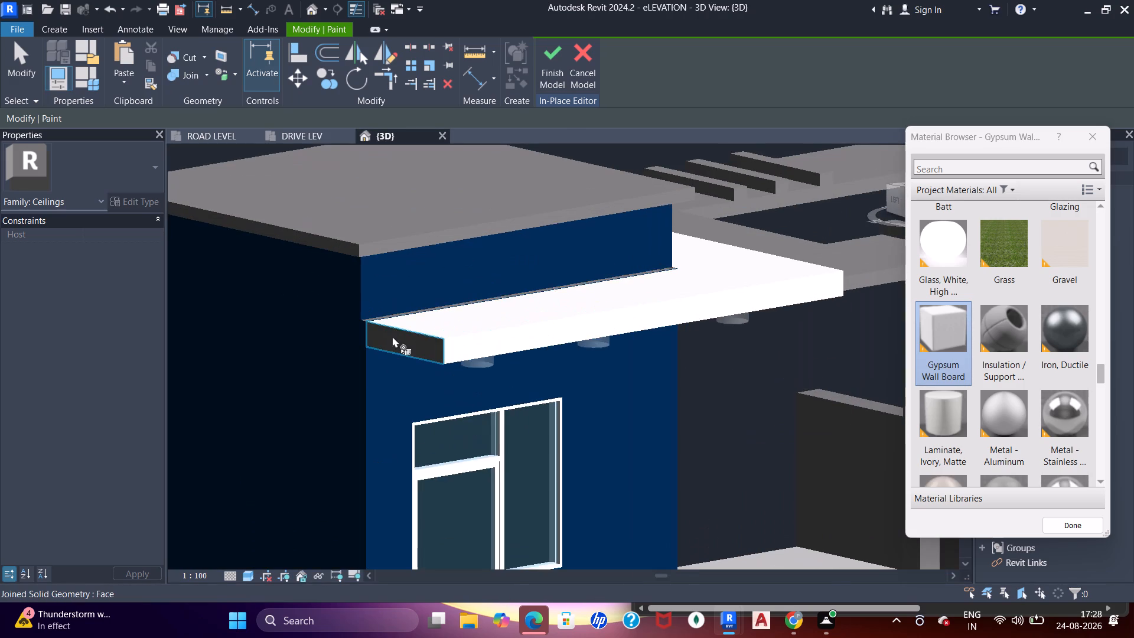
left_click(392, 336)
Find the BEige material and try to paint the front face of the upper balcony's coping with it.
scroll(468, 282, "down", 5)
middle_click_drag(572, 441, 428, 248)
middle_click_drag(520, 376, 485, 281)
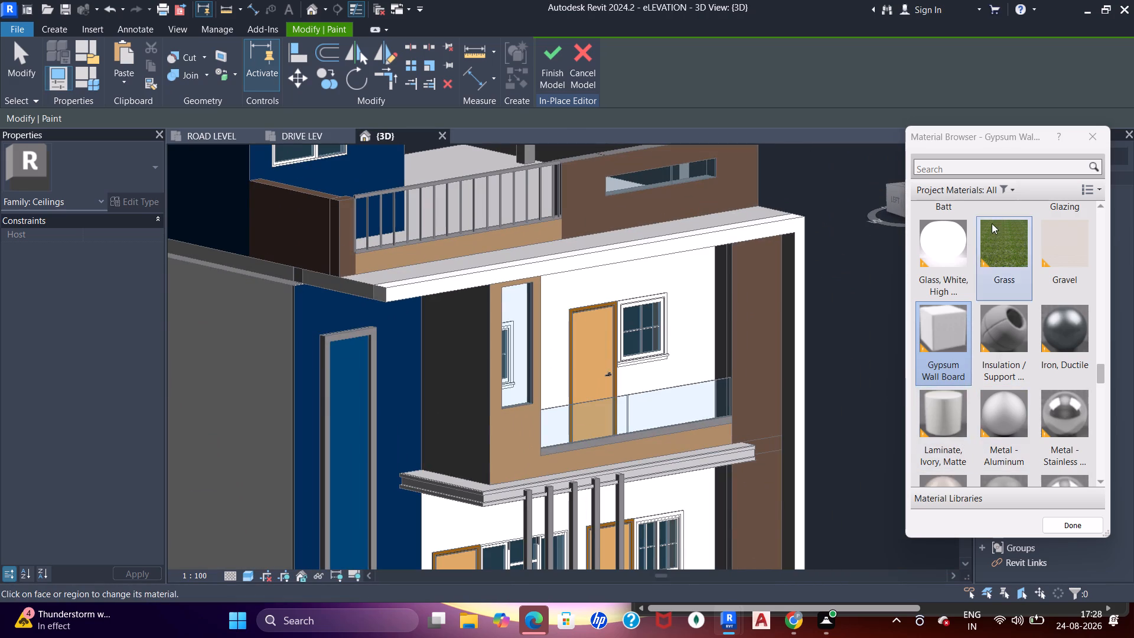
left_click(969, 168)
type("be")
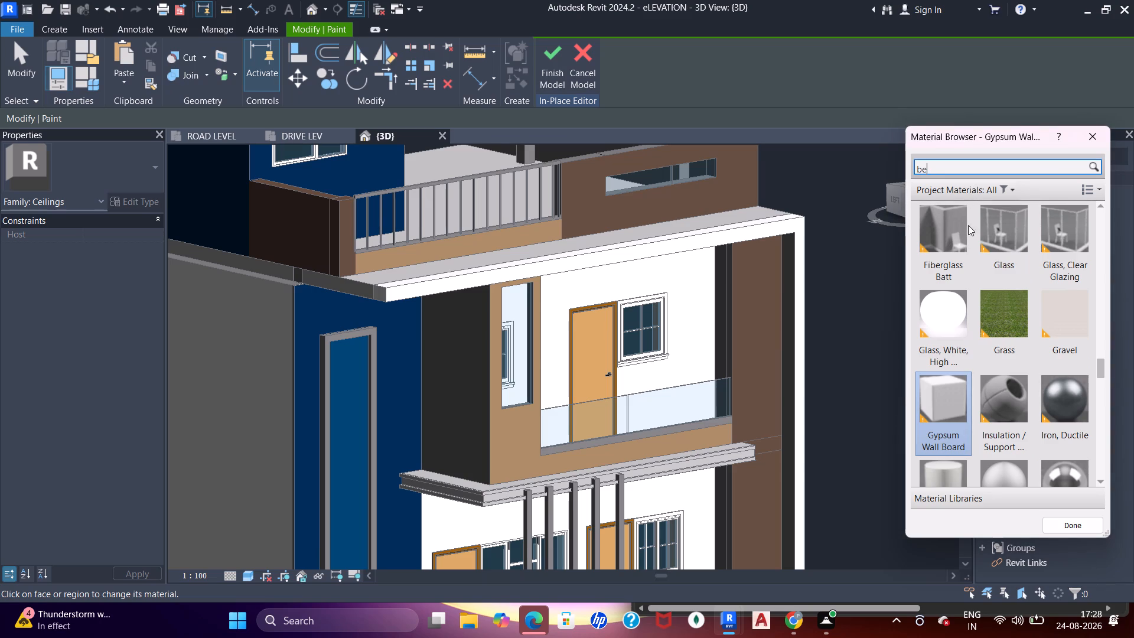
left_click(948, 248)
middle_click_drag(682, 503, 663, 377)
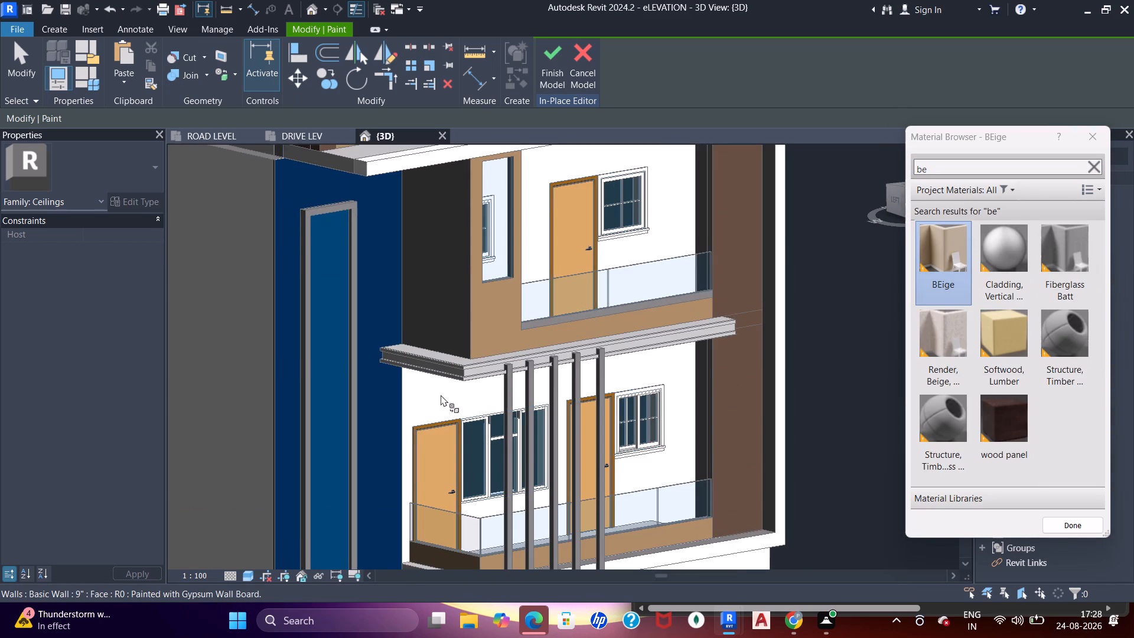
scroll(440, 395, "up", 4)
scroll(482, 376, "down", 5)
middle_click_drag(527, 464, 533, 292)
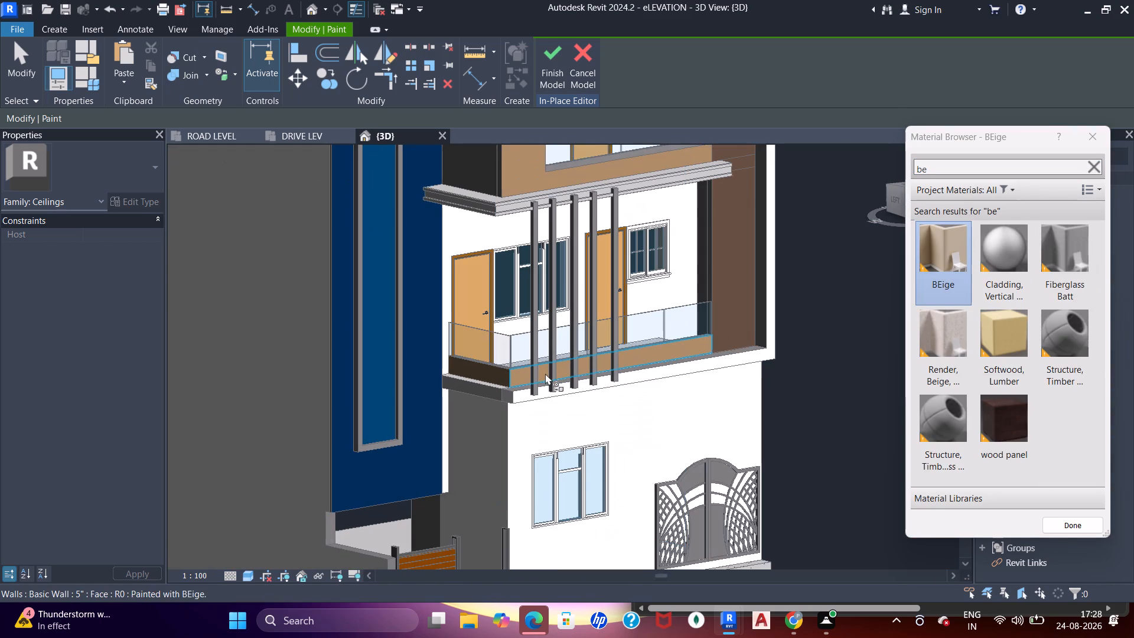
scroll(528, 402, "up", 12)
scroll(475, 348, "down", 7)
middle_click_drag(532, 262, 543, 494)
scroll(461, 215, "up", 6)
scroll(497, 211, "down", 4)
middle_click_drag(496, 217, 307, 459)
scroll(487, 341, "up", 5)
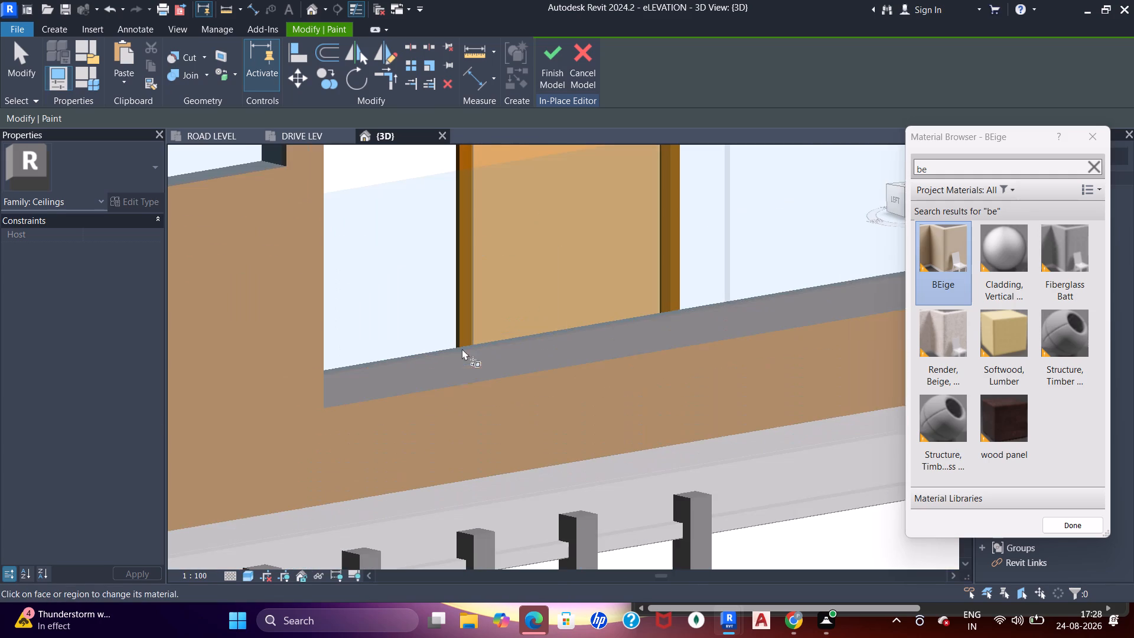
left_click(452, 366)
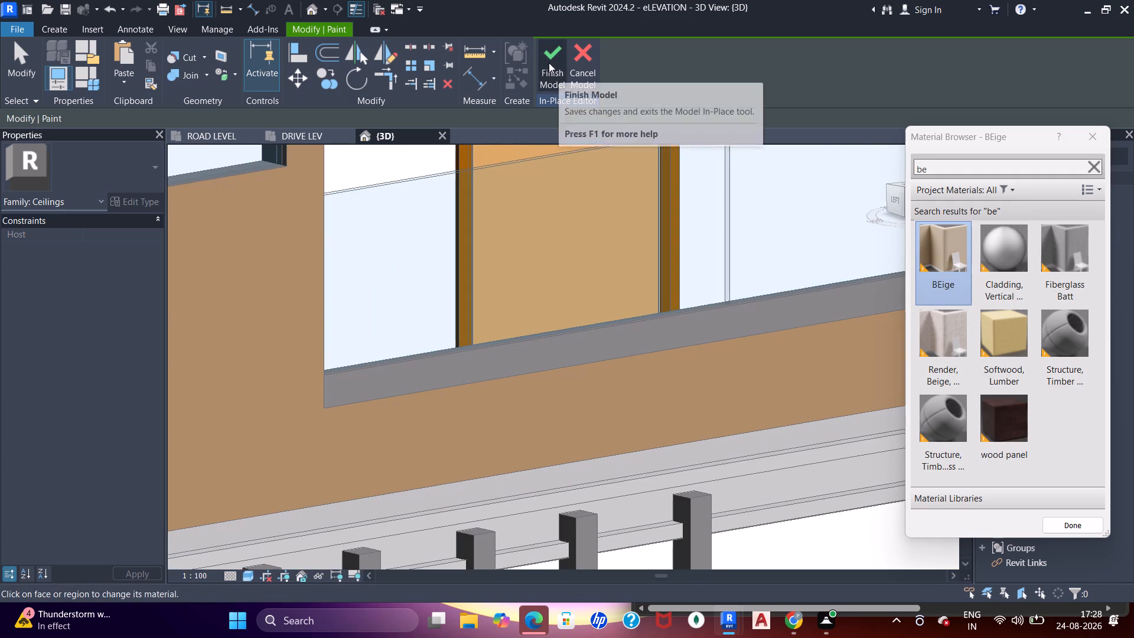
Finish the slab edit, open the upper balcony's coping for in-place editing and paint its front and top faces with Gypsum Wall Board.
left_click(549, 63)
double_click(426, 380)
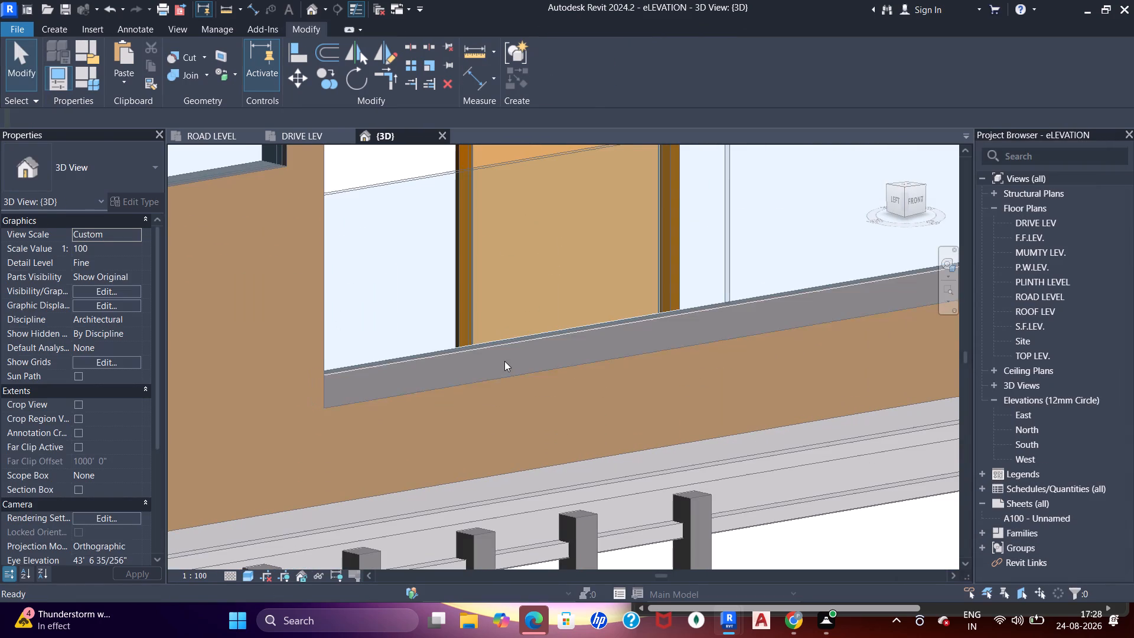
key("p")
key("t")
left_click(482, 367)
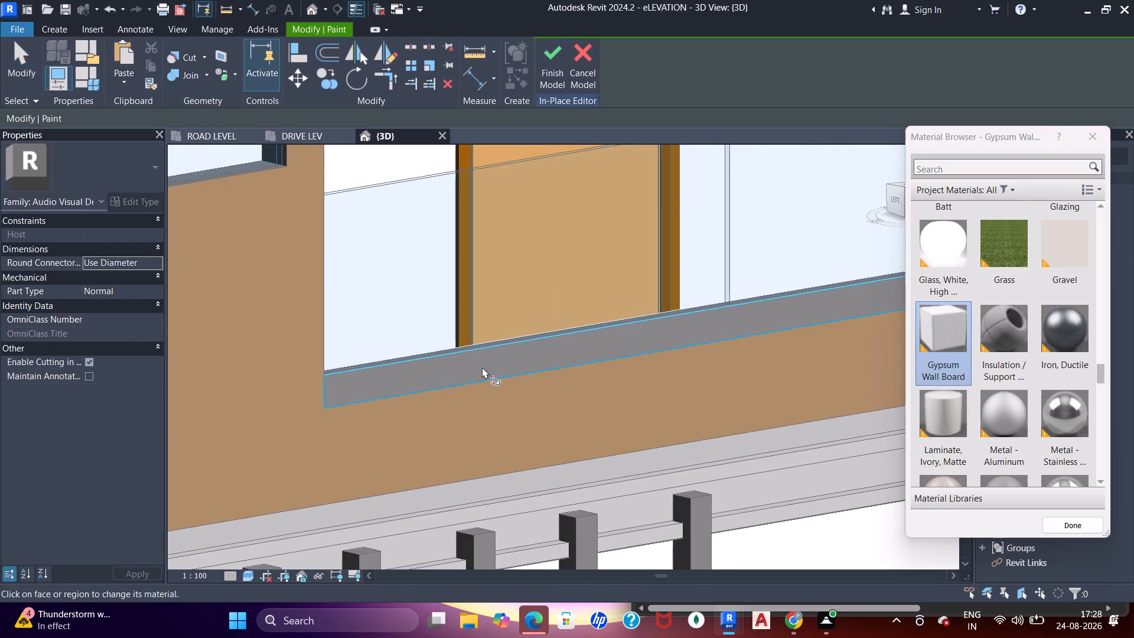
scroll(407, 356, "up", 11)
left_click(384, 354)
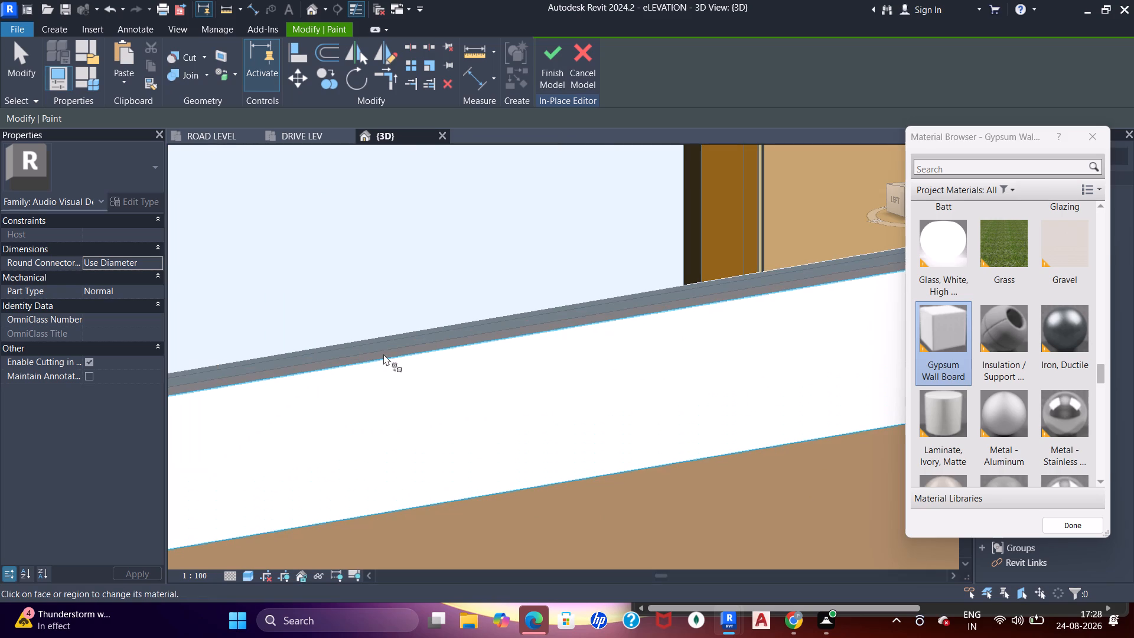
scroll(332, 364, "up", 6)
left_click(323, 369)
scroll(336, 368, "down", 4)
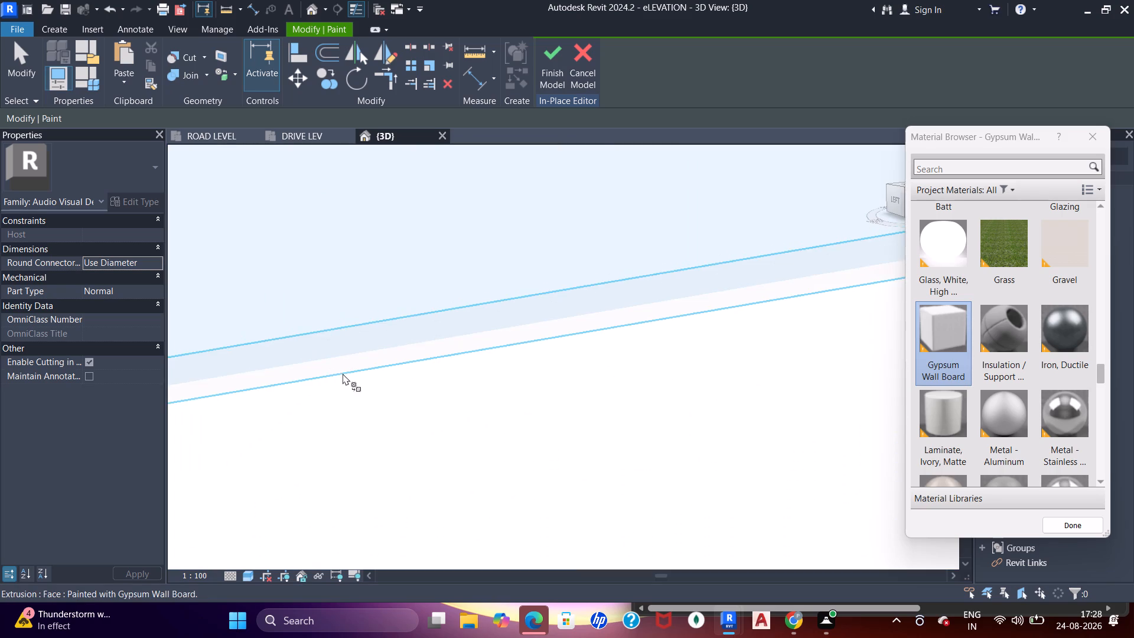
scroll(343, 373, "down", 11)
scroll(500, 385, "down", 7)
middle_click_drag(548, 419, 563, 507, "shift")
key("Escape")
scroll(629, 397, "down", 4)
middle_click_drag(643, 445, 592, 314, "shift")
scroll(581, 315, "down", 5)
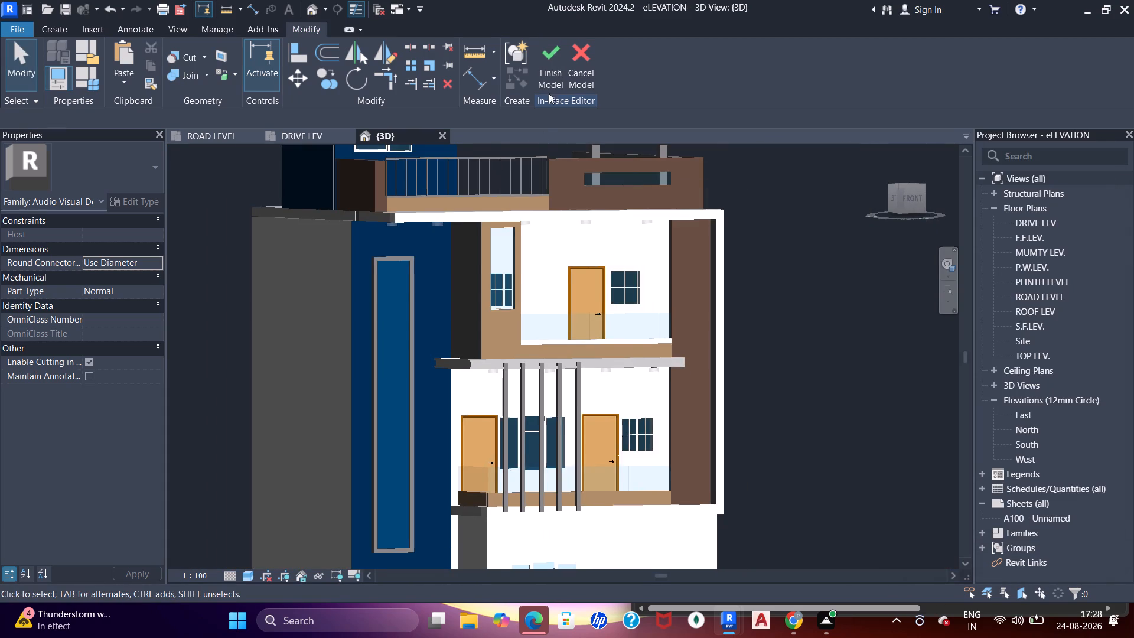
left_click(555, 49)
Check the reference rendering and paint the front and outer side faces of the front terrace pergola column with Gypsum Wall Board.
scroll(534, 179, "down", 5)
middle_click_drag(543, 235, 441, 458)
middle_click_drag(516, 383, 448, 429, "shift")
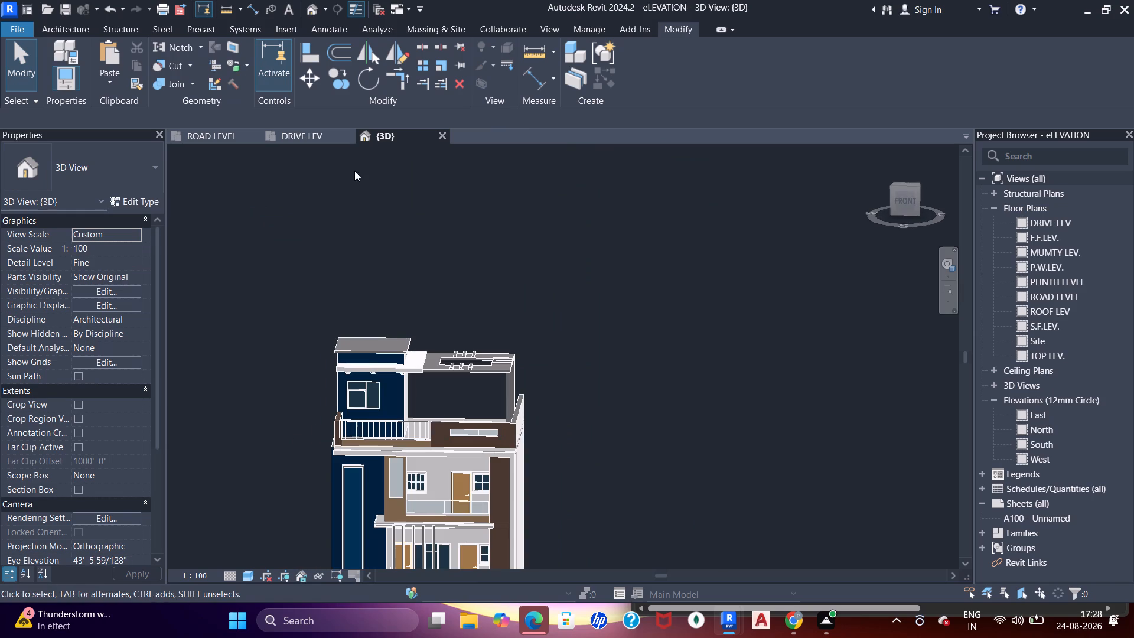
left_click(309, 141)
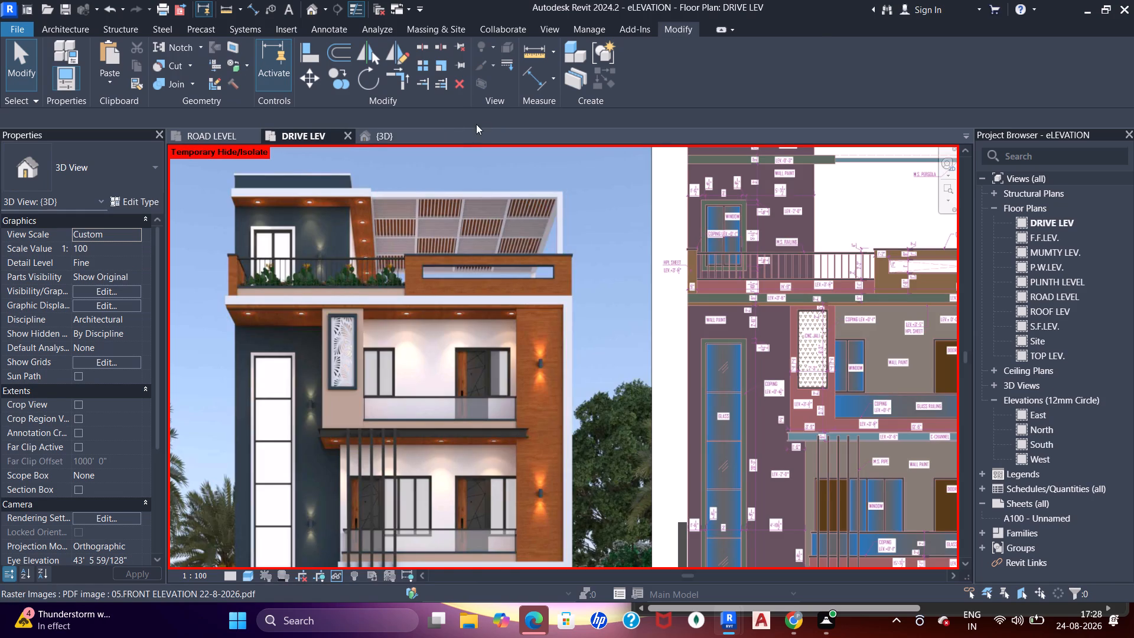
left_click(374, 132)
middle_click_drag(660, 269, 590, 311)
scroll(524, 450, "up", 5)
left_click(470, 367)
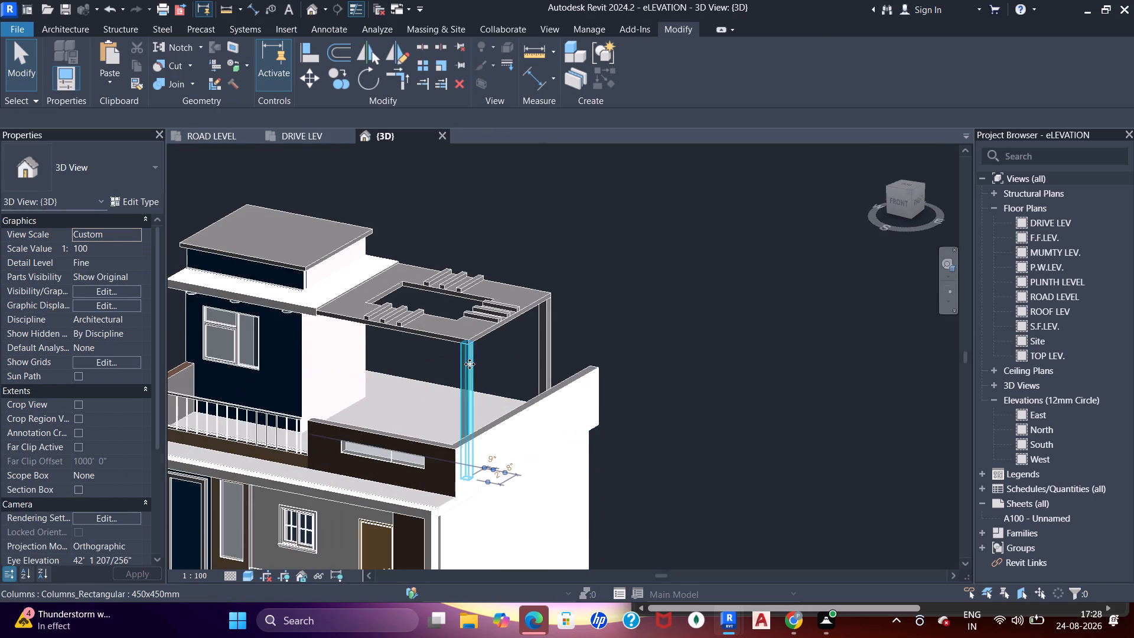
scroll(469, 363, "up", 3)
key("Escape")
key("p")
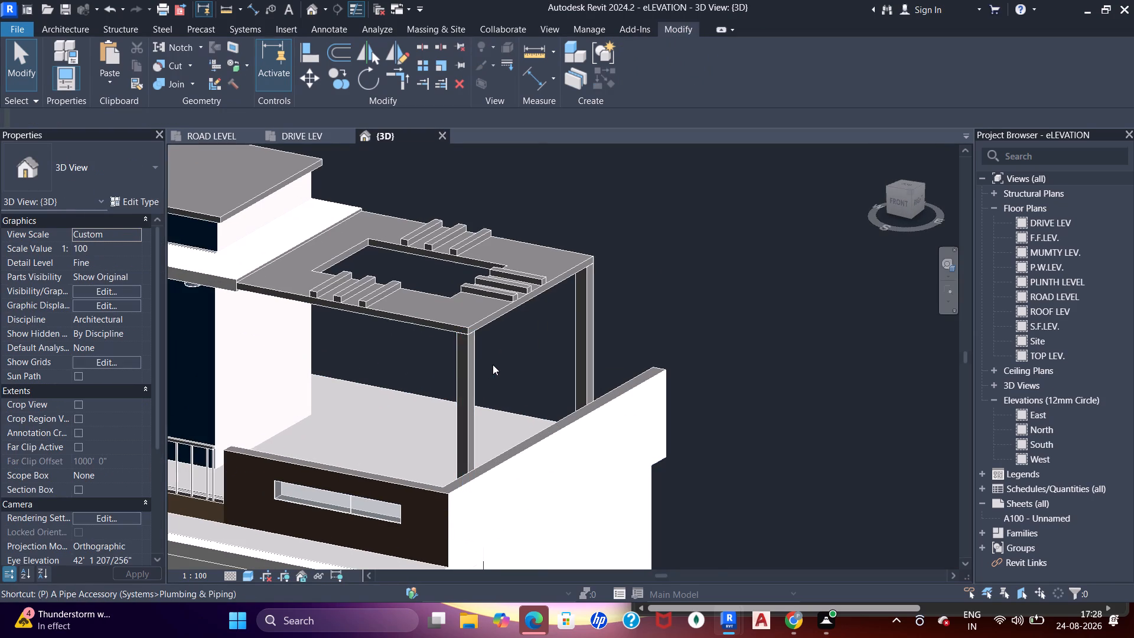
key("t")
left_click(940, 324)
scroll(478, 378, "up", 4)
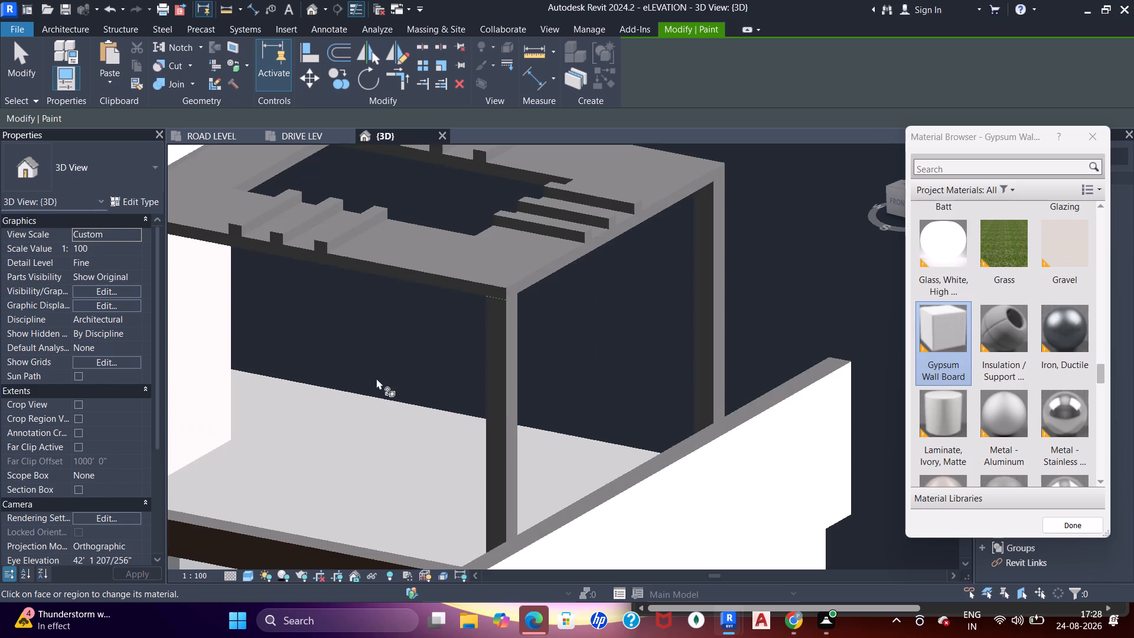
left_click(499, 398)
left_click(510, 387)
left_click(511, 389)
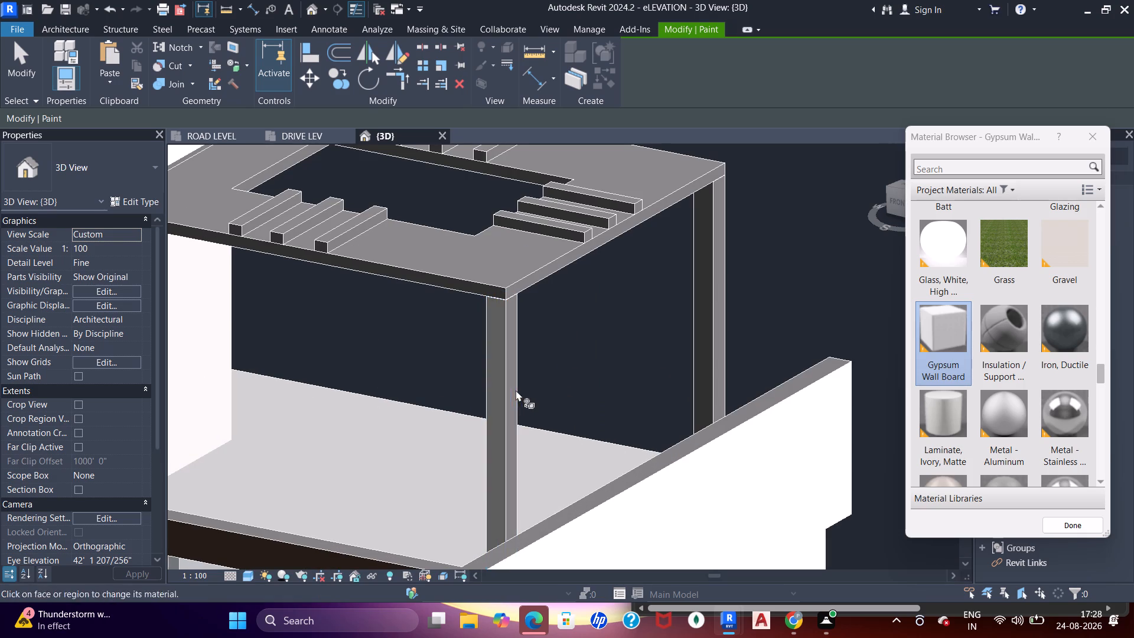
middle_click_drag(511, 403, 436, 410)
scroll(428, 432, "up", 4)
left_click(330, 432)
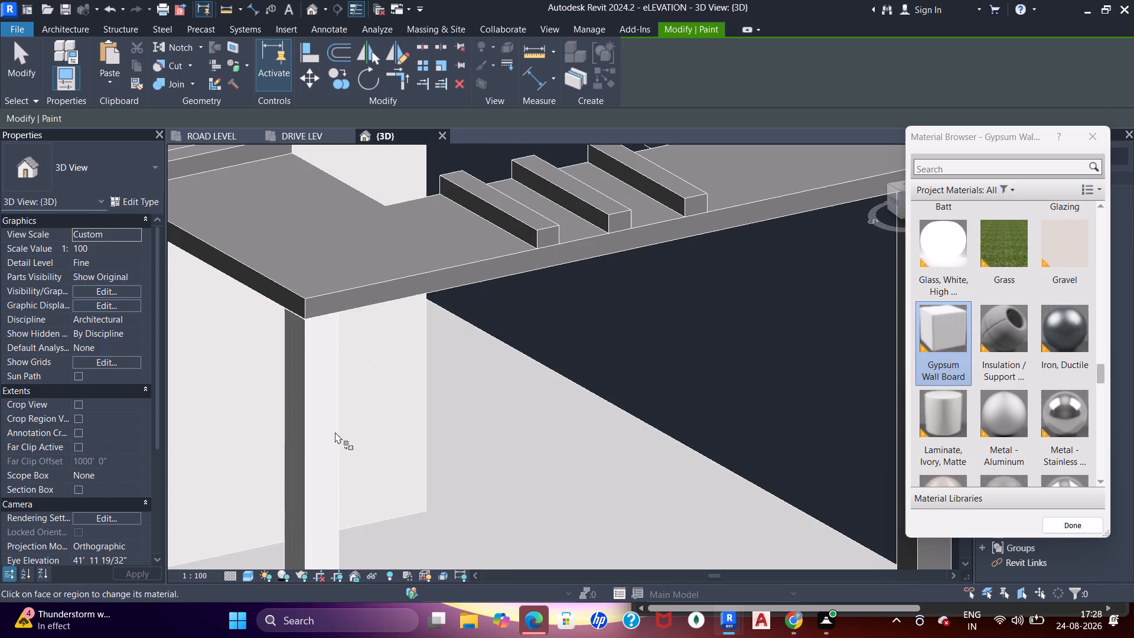
Paint the rear pergola column and the remaining faces of the front column with Gypsum Wall Board.
scroll(388, 392, "down", 6)
middle_click_drag(435, 497, 306, 442, "shift")
middle_click_drag(250, 402, 711, 524)
middle_click_drag(558, 502, 535, 511, "shift")
scroll(536, 447, "up", 5)
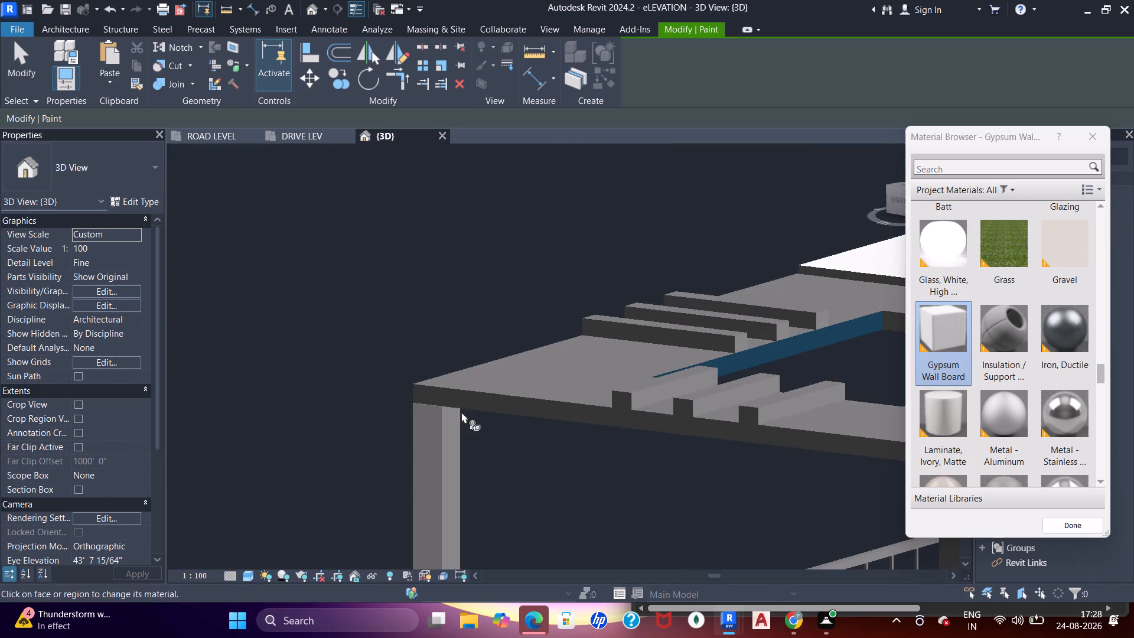
left_click(449, 427)
scroll(446, 418, "down", 8)
scroll(619, 486, "up", 6)
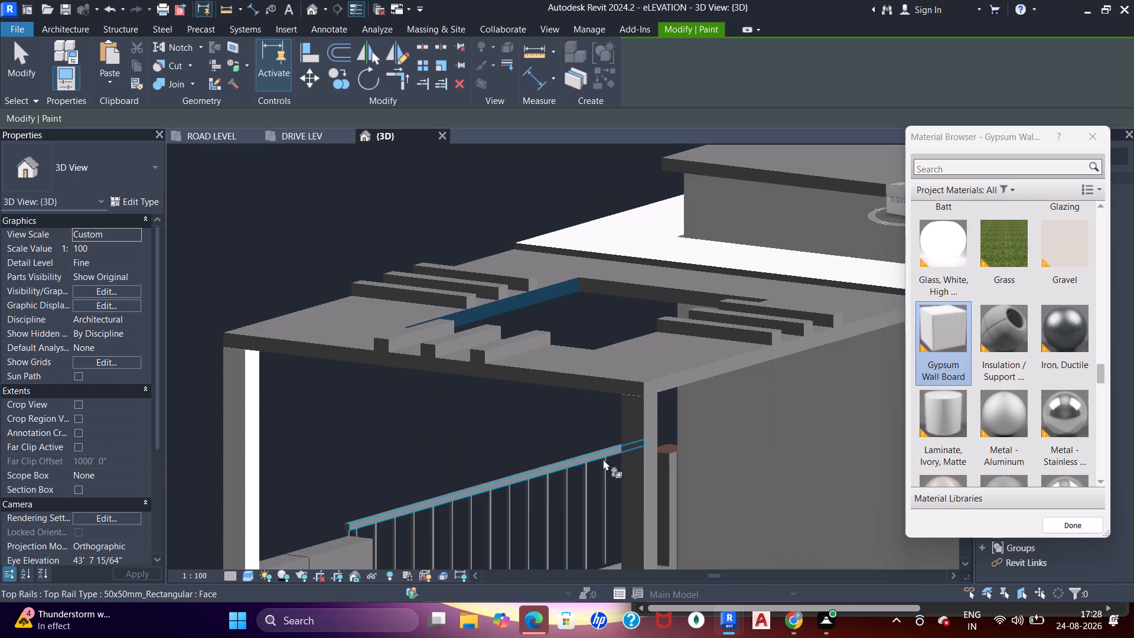
left_click(633, 460)
left_click(650, 460)
scroll(636, 434, "down", 8)
middle_click_drag(505, 484, 823, 444, "shift")
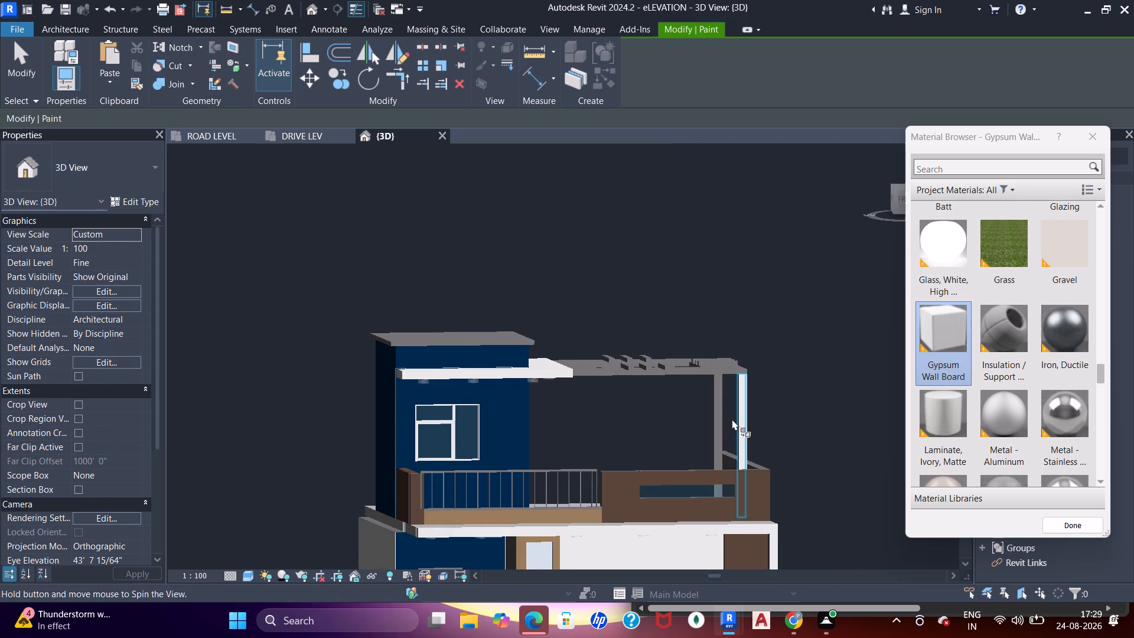
middle_click_drag(695, 414, 742, 436, "shift")
scroll(731, 419, "up", 9)
left_click(485, 402)
left_click(468, 397)
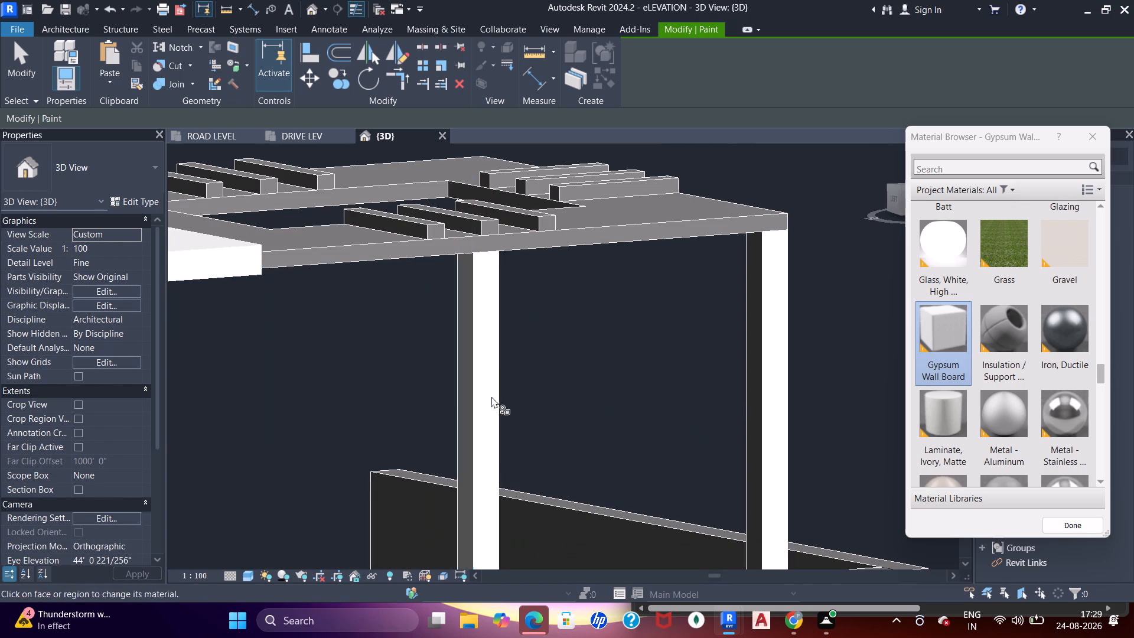
middle_click_drag(773, 505, 772, 503)
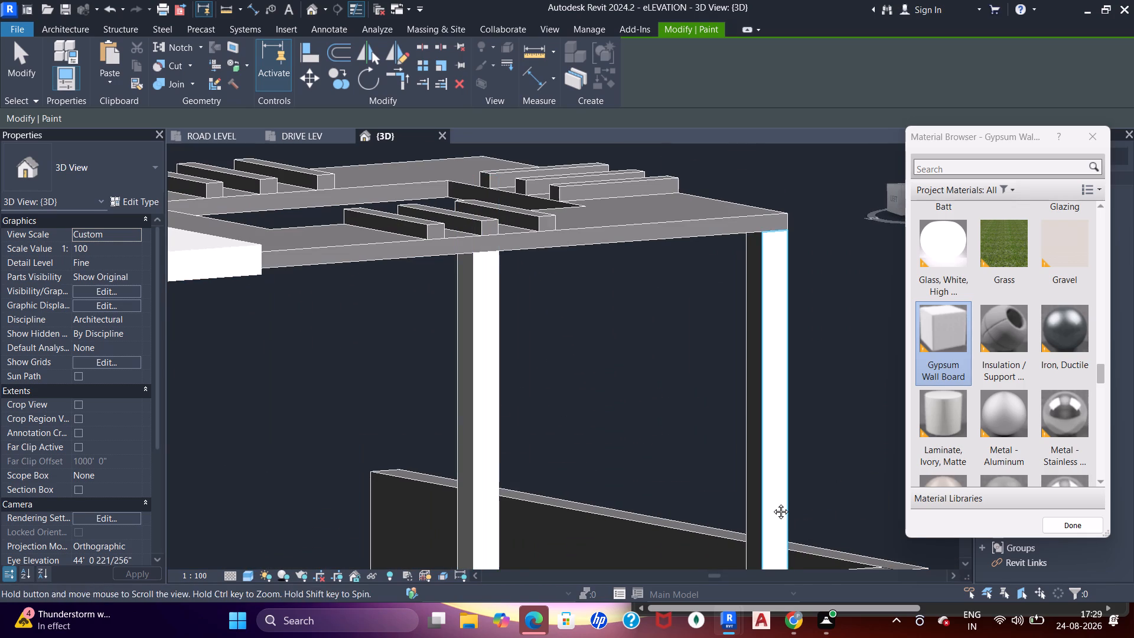
middle_click_drag(772, 503, 758, 448)
scroll(779, 435, "up", 4)
left_click(721, 387)
scroll(734, 388, "down", 14)
middle_click_drag(685, 360, 592, 382)
Open the terrace pergola's ceiling slab for in-place editing and paint its front edge with Gypsum Wall Board.
left_click(305, 137)
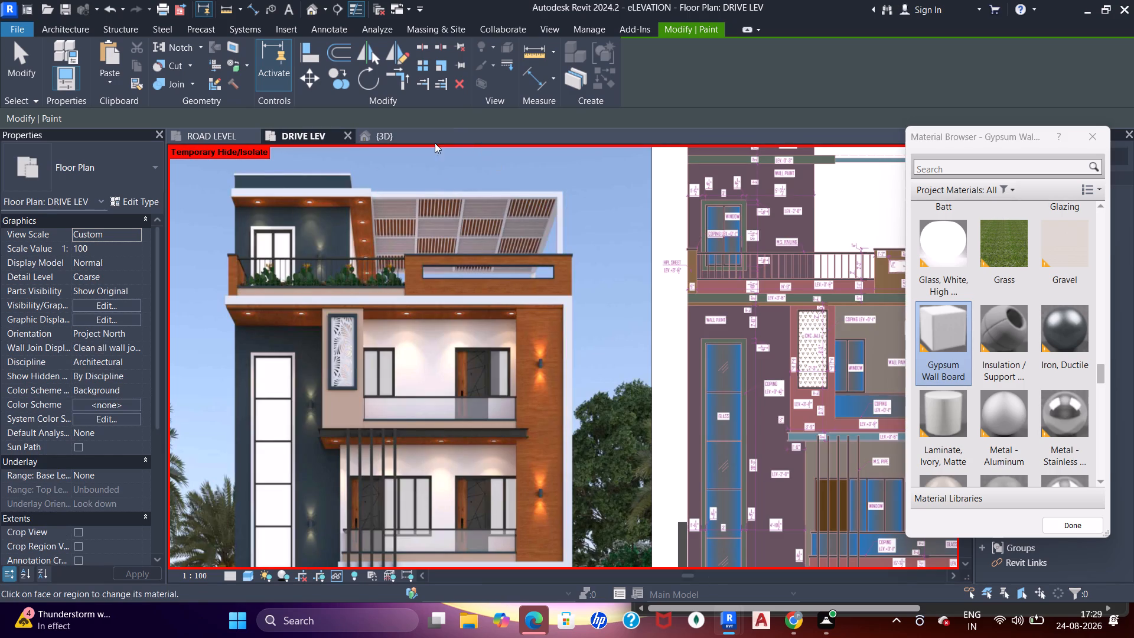
left_click(395, 139)
middle_click_drag(542, 236, 440, 315, "shift")
scroll(458, 309, "up", 5, "shift")
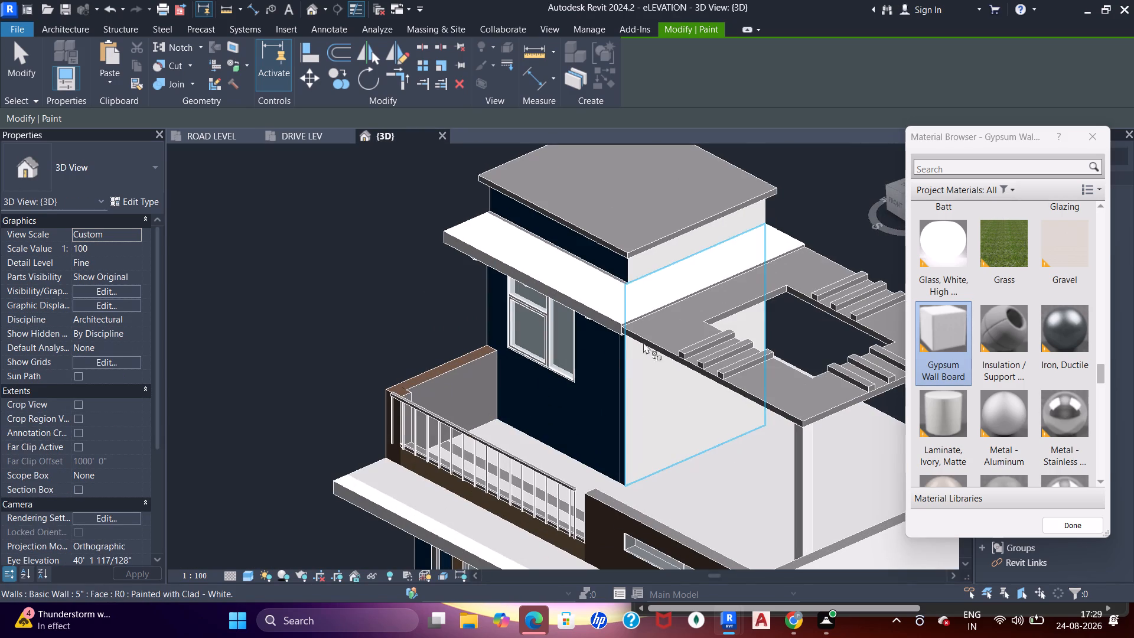
scroll(660, 340, "up", 11)
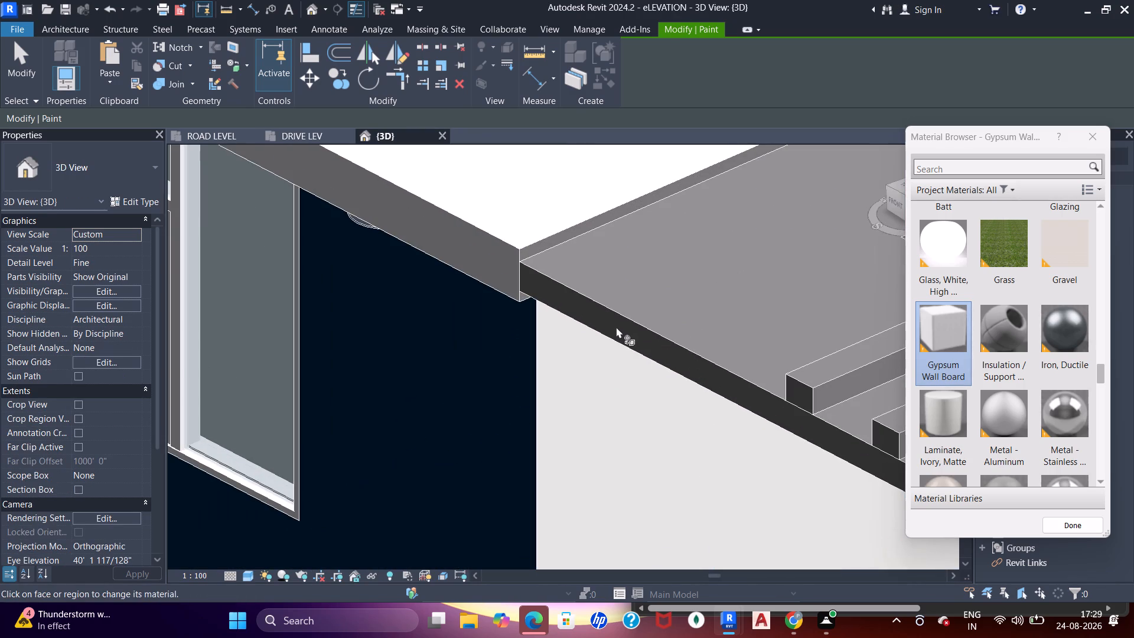
key("Escape")
key("Escape")
key("Escape")
key("Escape")
double_click(613, 318)
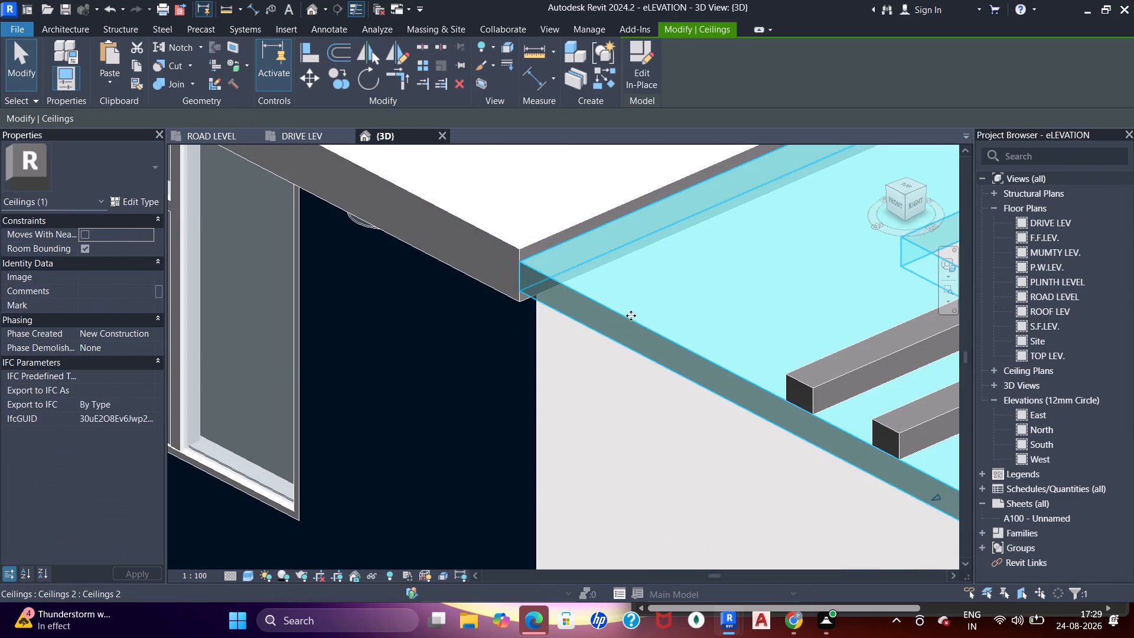
double_click(632, 315)
key("p")
key("Escape")
key("Escape")
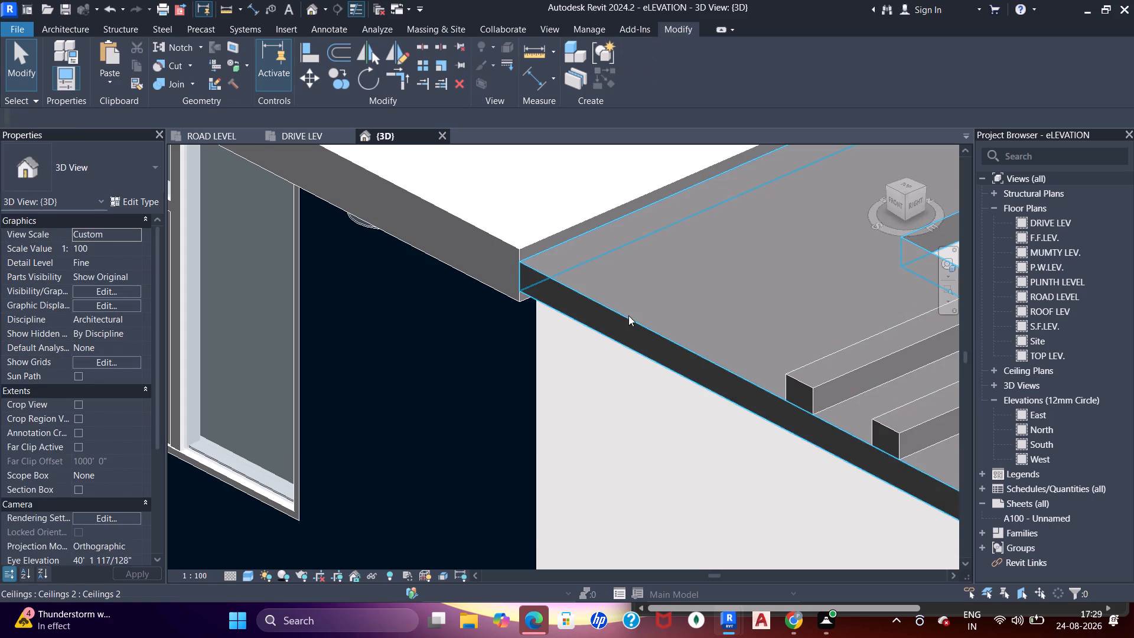
left_click(628, 315)
left_click(627, 311)
left_click(641, 61)
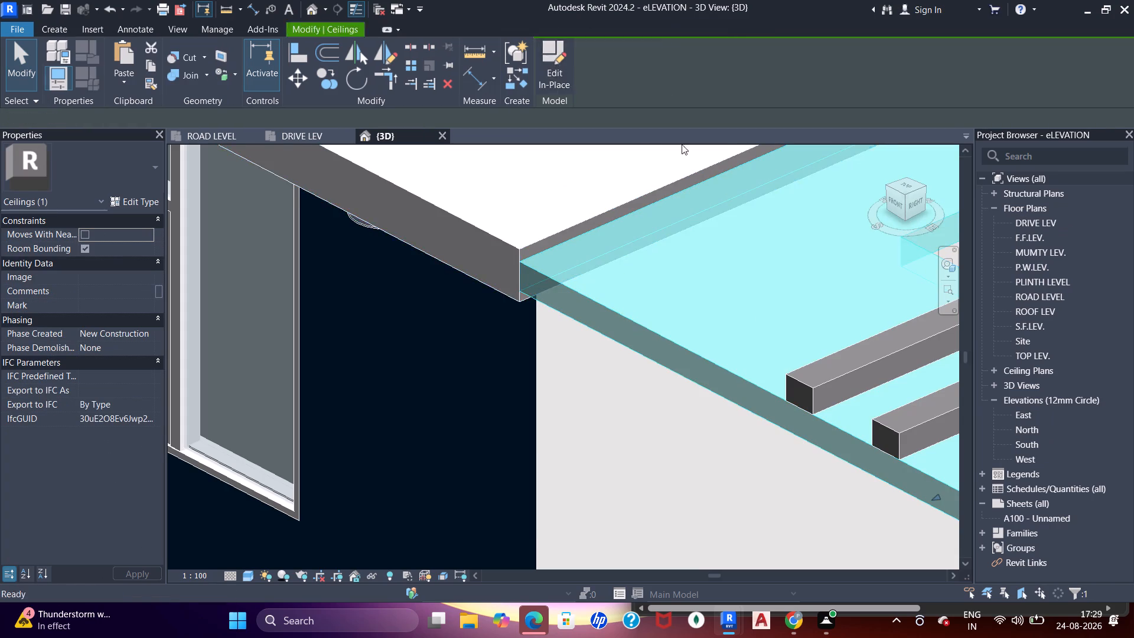
middle_click_drag(653, 300, 615, 320)
key("p")
key("t")
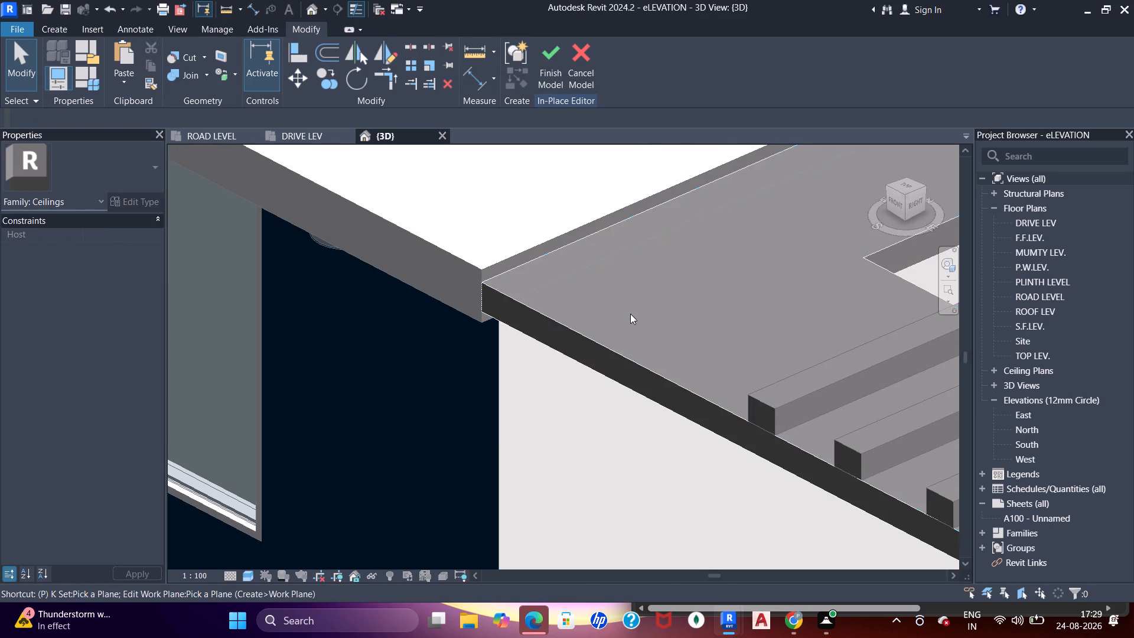
left_click(578, 353)
Paint the outer side edge and rear edge of the pergola slab with Gypsum Wall Board.
scroll(583, 308, "down", 6)
middle_click_drag(618, 415, 728, 336, "shift")
scroll(734, 321, "down", 3)
middle_click_drag(739, 321, 428, 384)
scroll(541, 360, "up", 1, "shift")
middle_click_drag(541, 360, 474, 329, "shift")
scroll(650, 294, "up", 4)
scroll(574, 311, "up", 6)
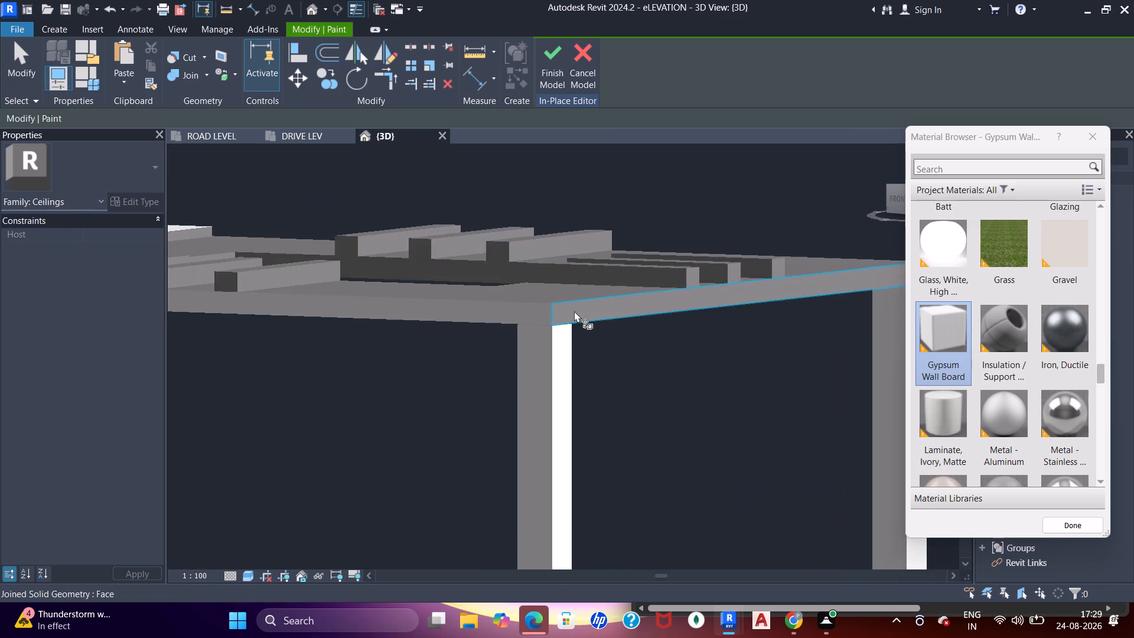
left_click(574, 311)
scroll(584, 298, "down", 12)
middle_click_drag(730, 317, 536, 340, "shift")
middle_click_drag(509, 340, 467, 340, "shift")
scroll(444, 338, "up", 11)
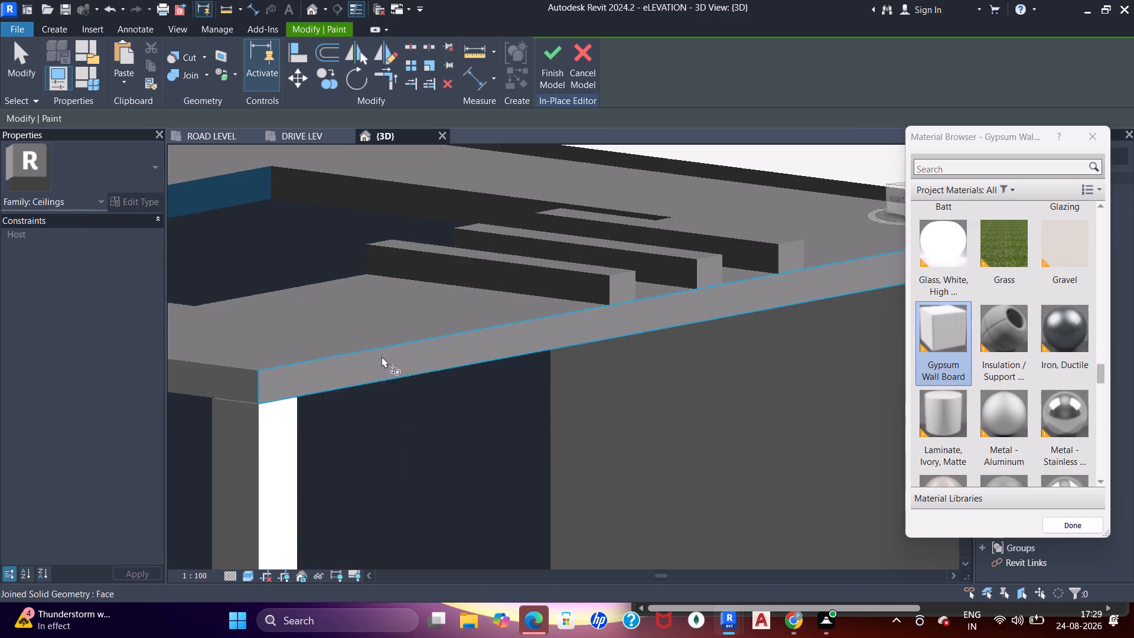
left_click(374, 365)
scroll(380, 332, "down", 14)
middle_click_drag(304, 356, 708, 429, "shift")
middle_click_drag(448, 314, 335, 233, "shift")
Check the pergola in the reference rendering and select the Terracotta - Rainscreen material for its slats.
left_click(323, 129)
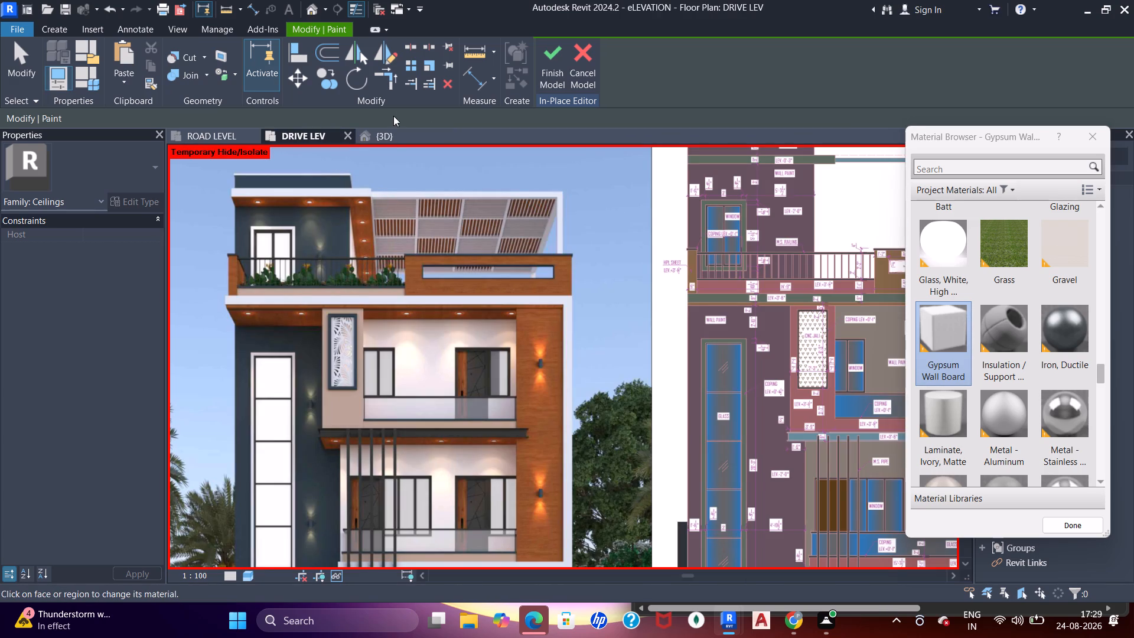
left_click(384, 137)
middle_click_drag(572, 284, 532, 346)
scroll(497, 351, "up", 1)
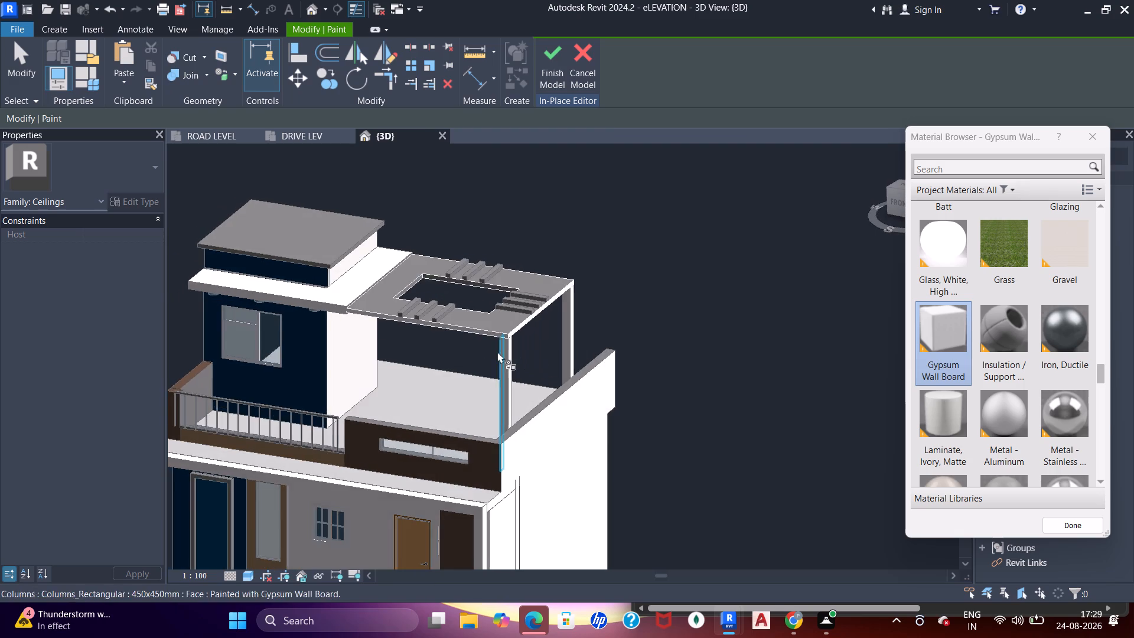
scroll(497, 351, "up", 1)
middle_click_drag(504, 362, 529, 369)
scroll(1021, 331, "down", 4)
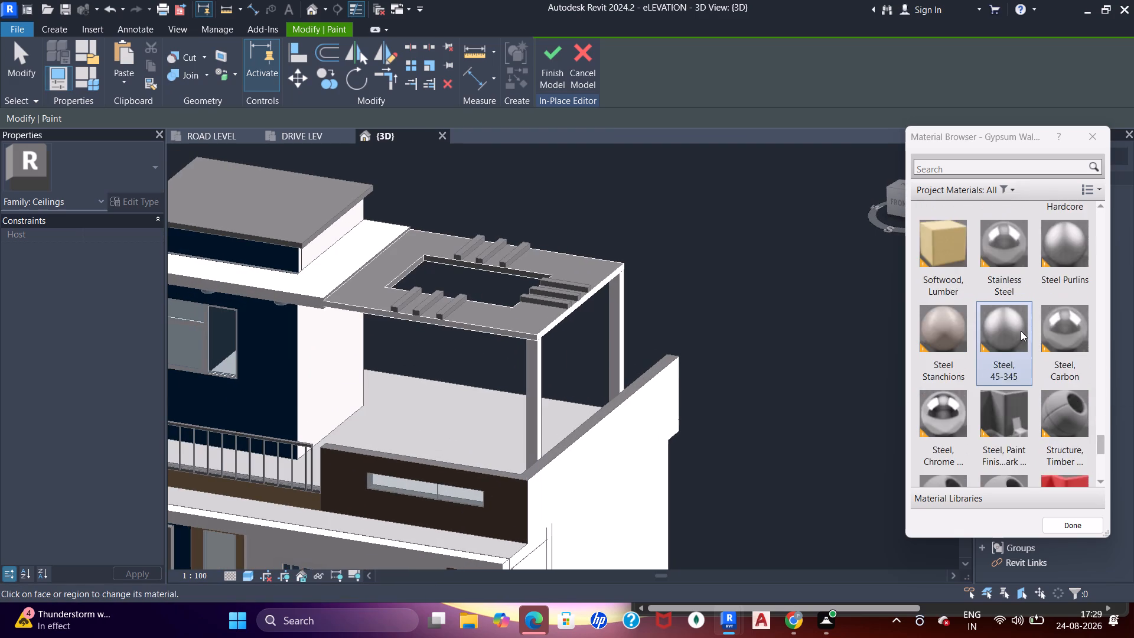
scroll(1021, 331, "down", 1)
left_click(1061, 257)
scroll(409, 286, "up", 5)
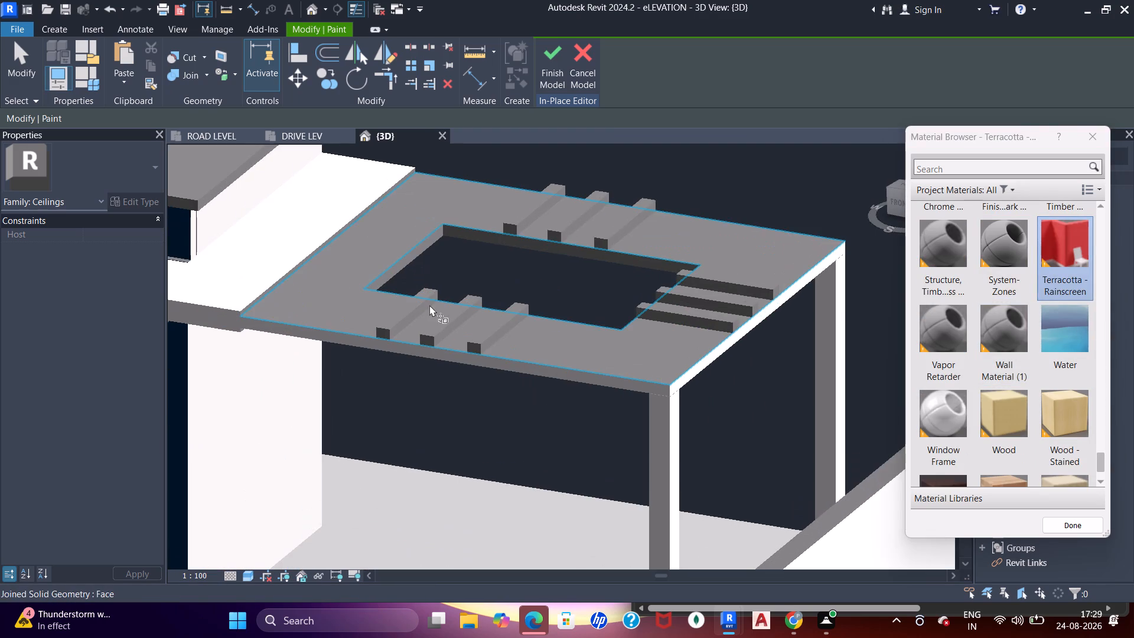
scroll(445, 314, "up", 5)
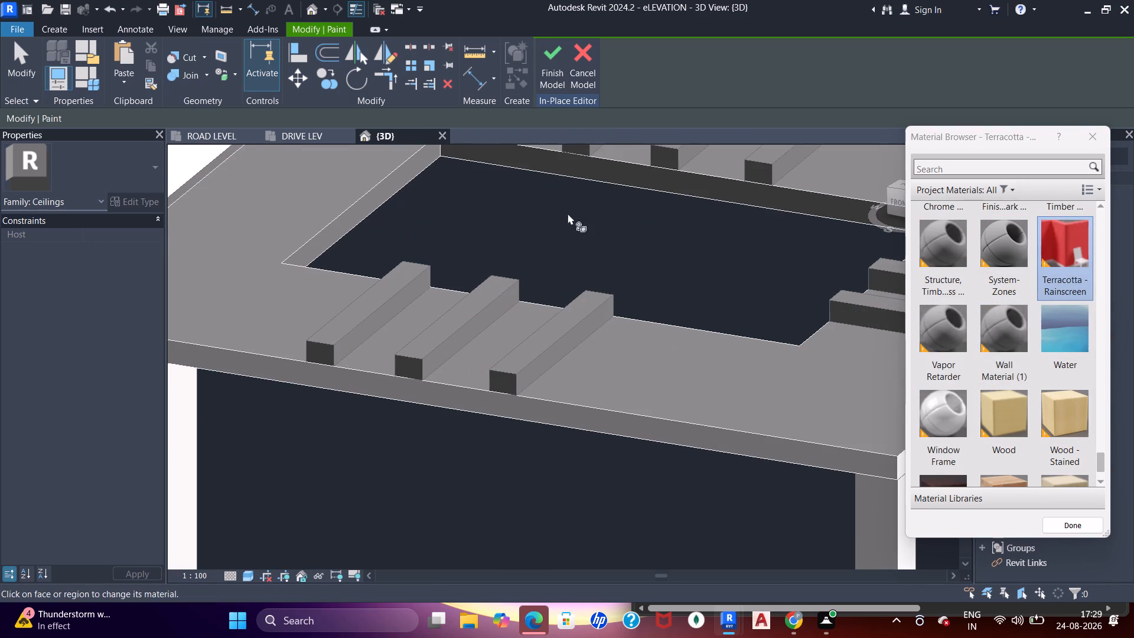
Finish the in-place edit of the pergola's ceiling slab.
left_click(559, 56)
Open the pergola slats for in-place editing and paint their top faces with Terracotta - Rainscreen.
double_click(486, 320)
left_click(488, 315)
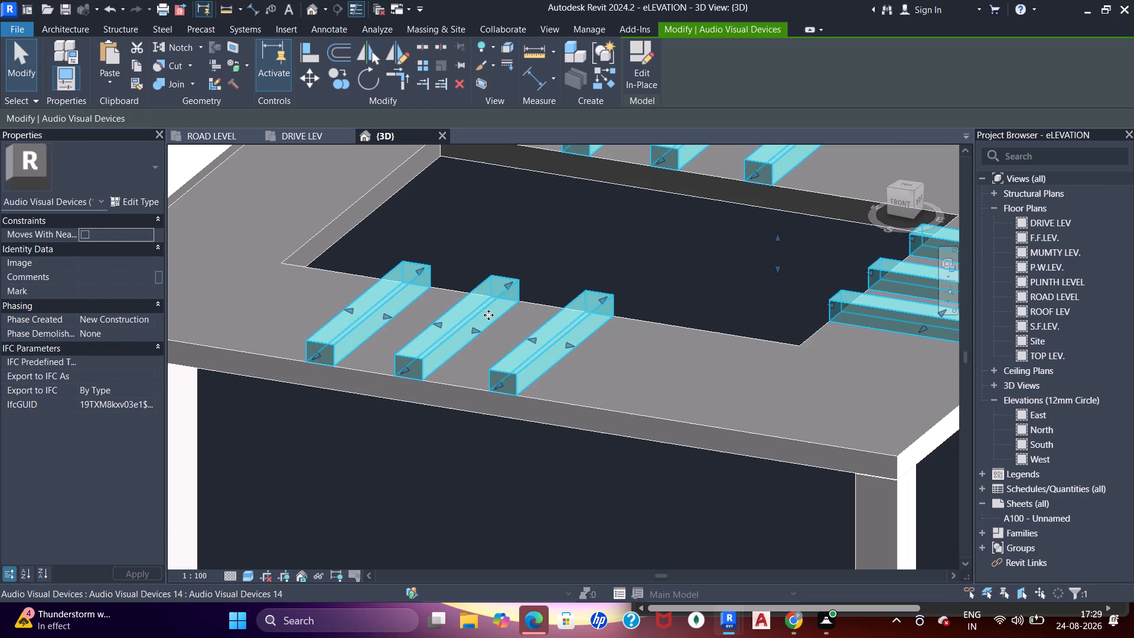
left_click(645, 70)
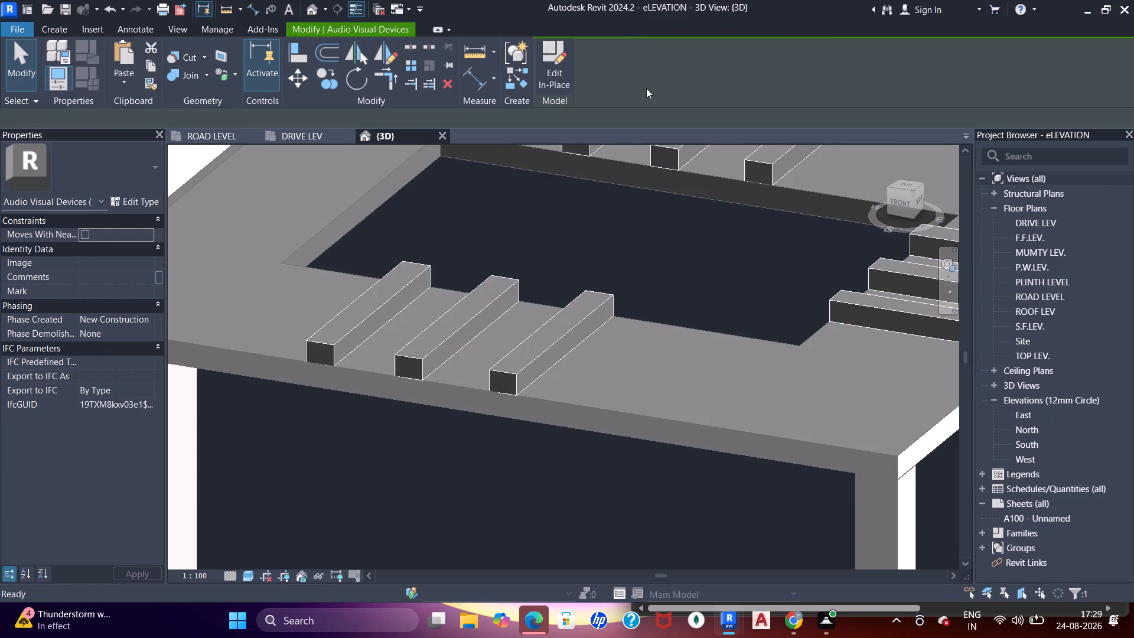
key("p")
key("t")
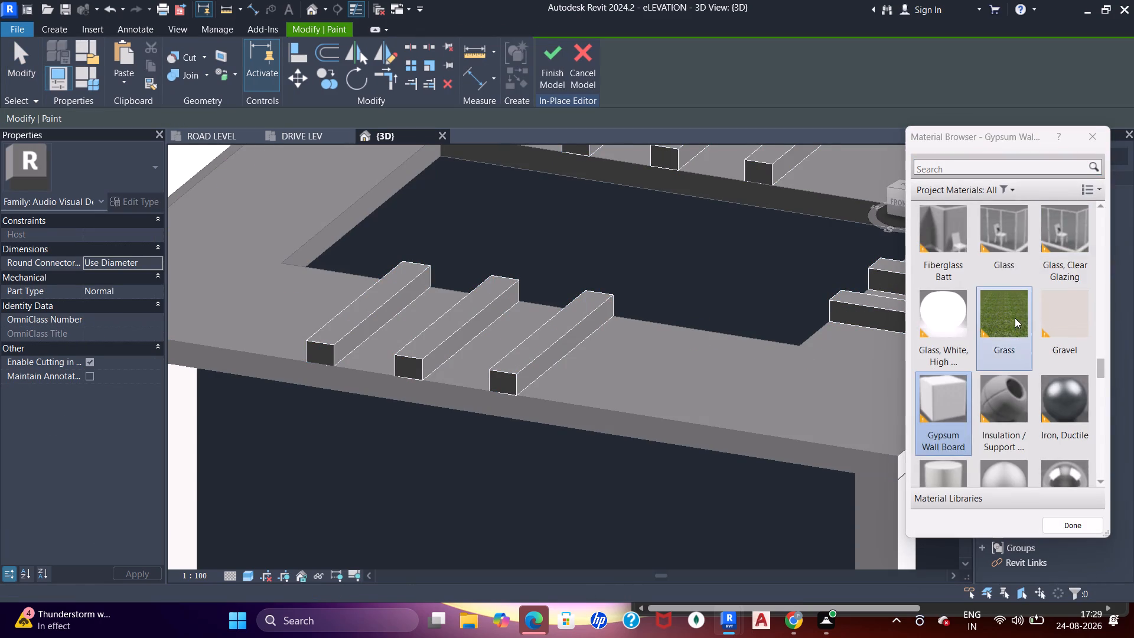
scroll(1015, 317, "down", 6)
scroll(1055, 298, "up", 1)
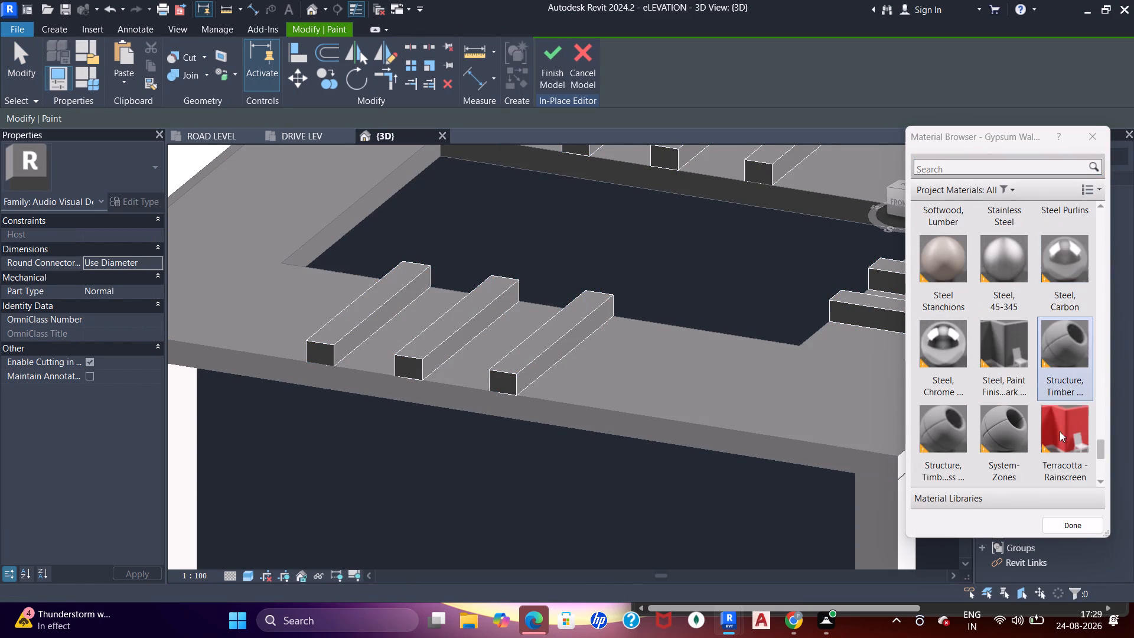
left_click(1062, 439)
left_click(546, 345)
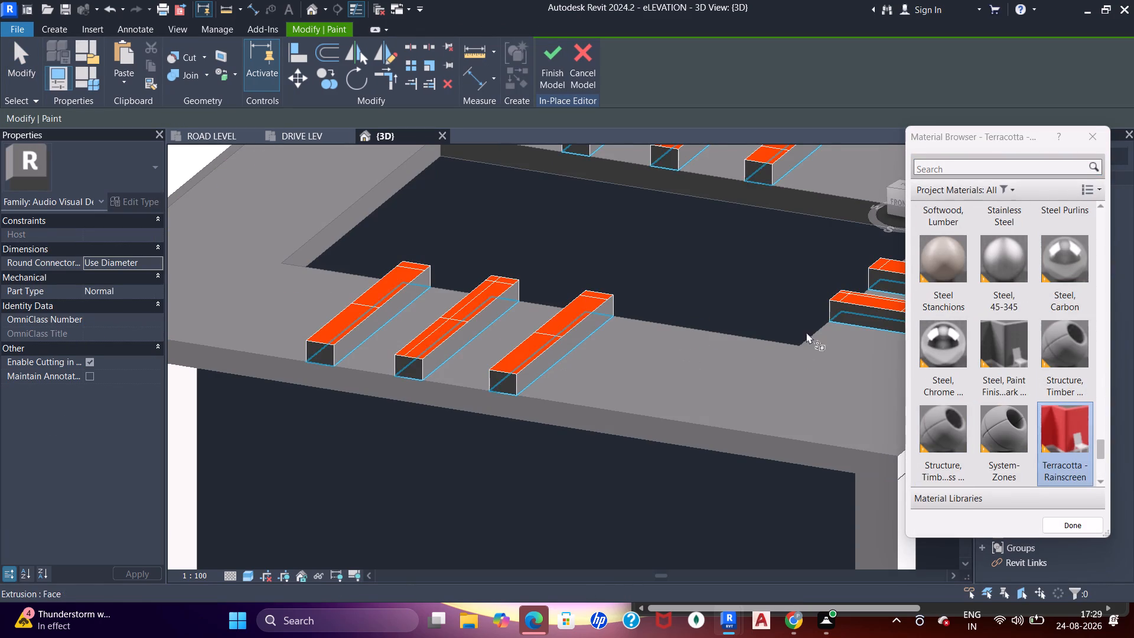
Look through the project materials for an alternative slat colour and leave the Paint command.
scroll(976, 371, "down", 5)
scroll(999, 393, "up", 3)
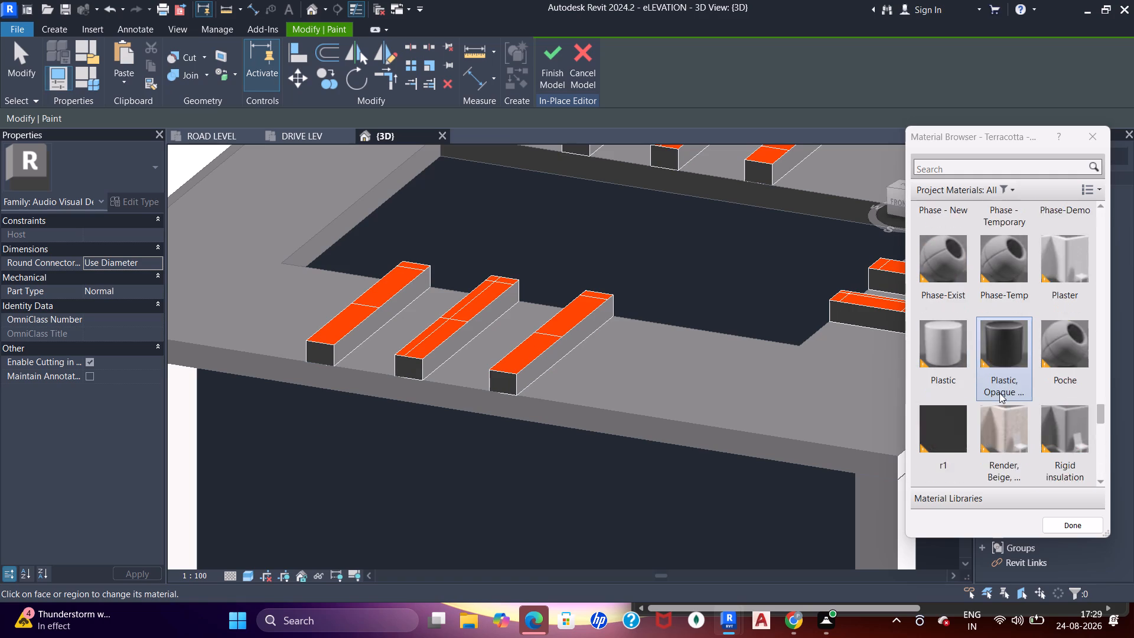
scroll(999, 393, "up", 5)
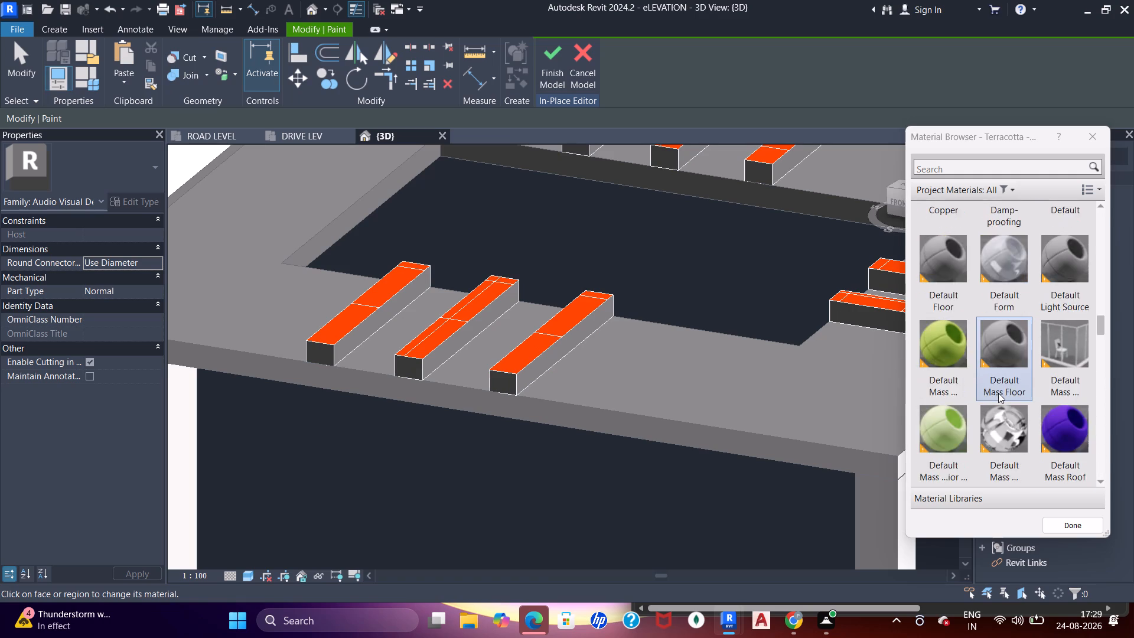
scroll(998, 393, "up", 4)
scroll(998, 393, "down", 1)
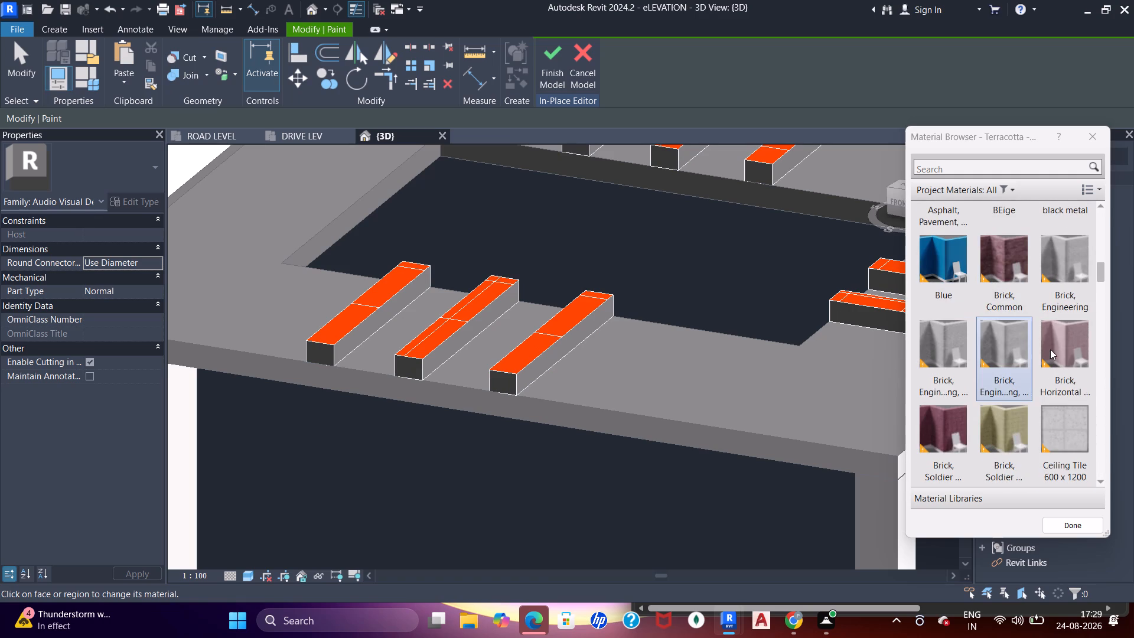
scroll(1041, 337, "up", 4)
scroll(1041, 337, "down", 2)
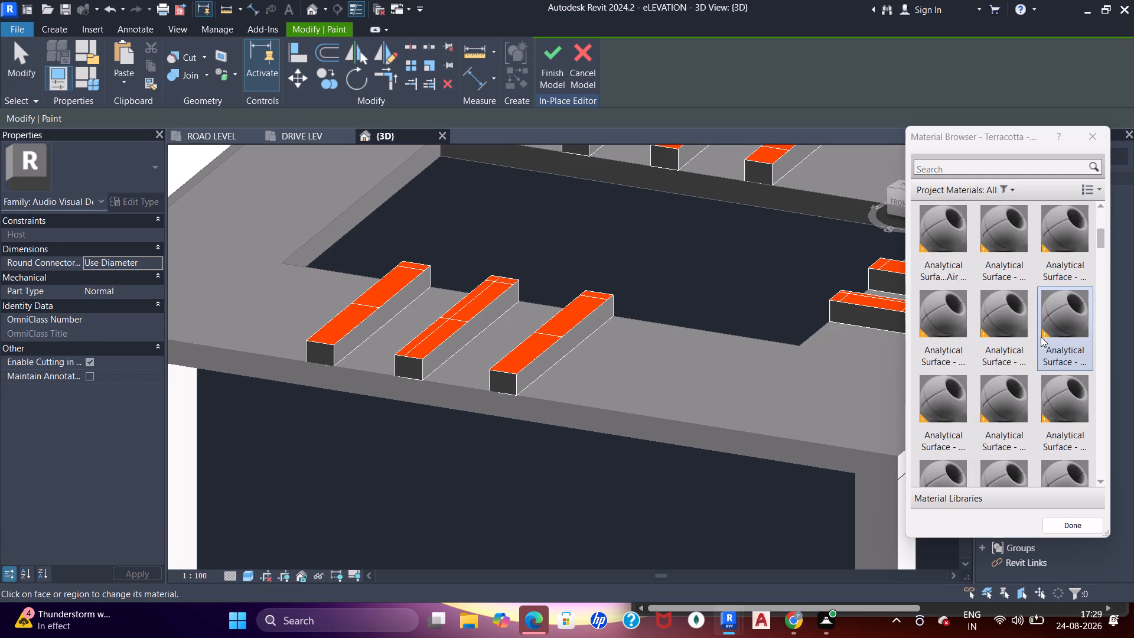
scroll(1041, 337, "down", 4)
scroll(946, 288, "up", 1)
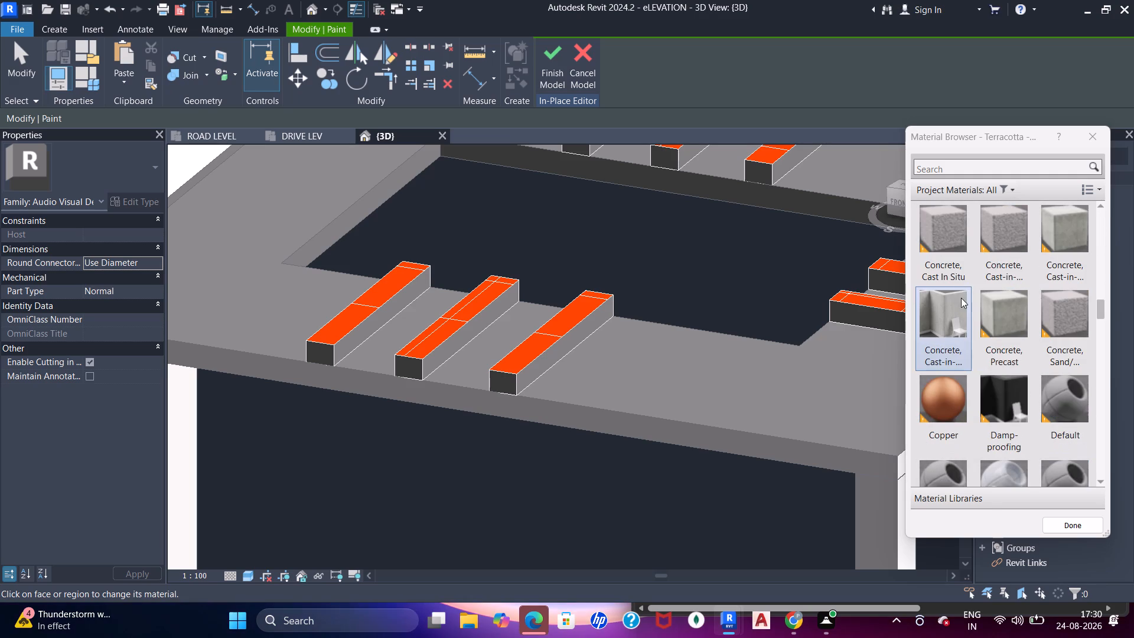
scroll(961, 298, "down", 1)
key("Escape")
key("Escape")
key("Escape")
key("Escape")
key("Escape")
key("Escape")
key("Escape")
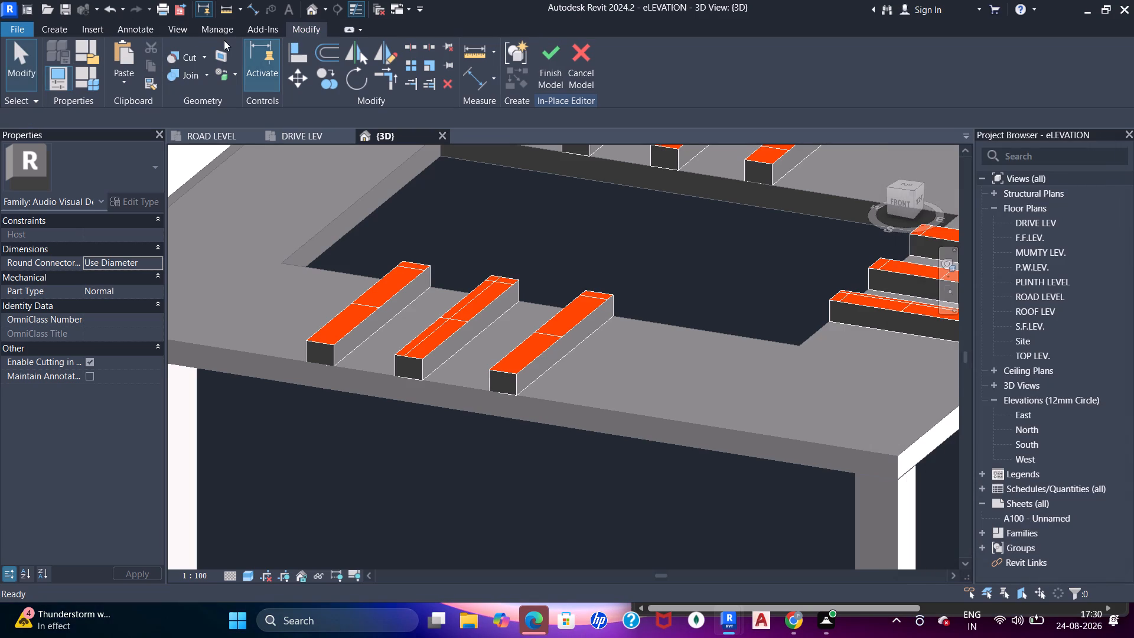
Create a new project material and name it new colour.
left_click(210, 35)
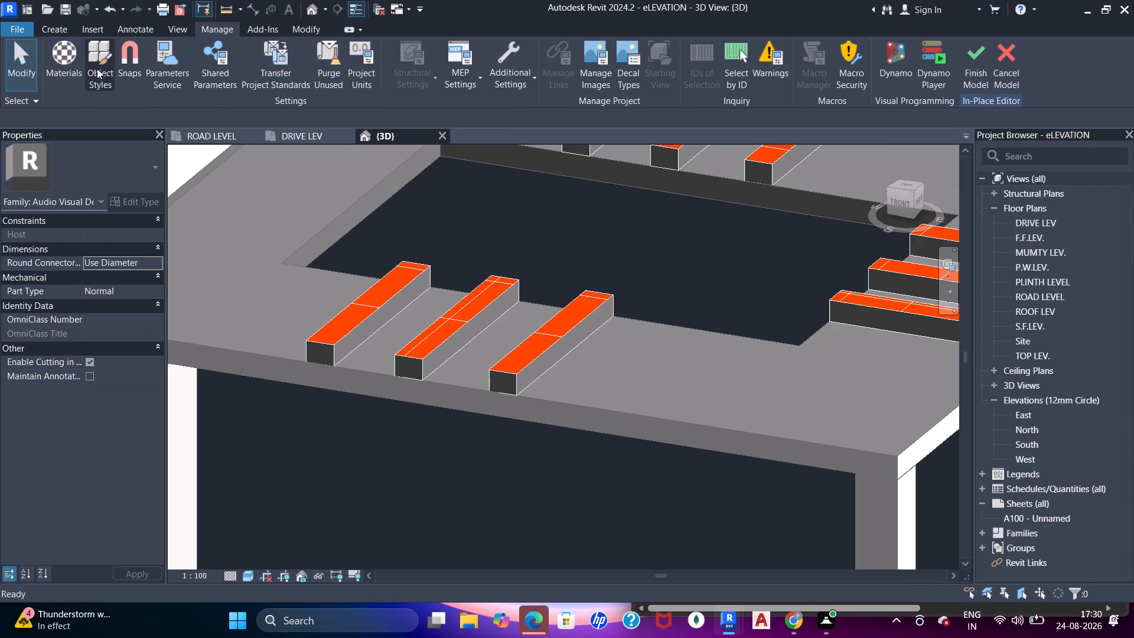
left_click(77, 64)
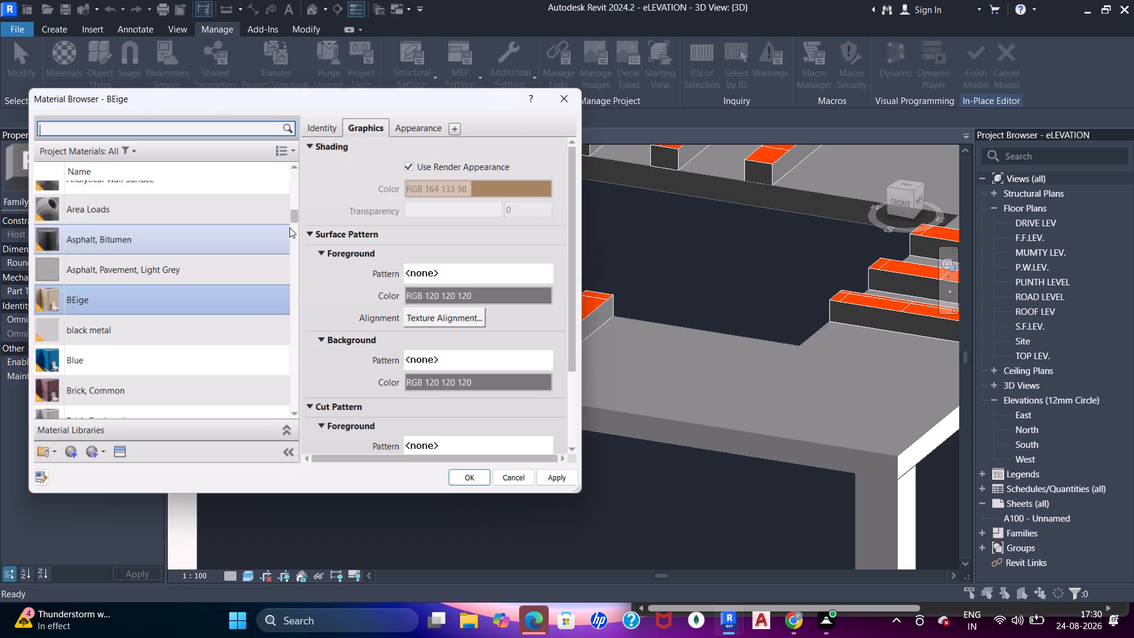
scroll(116, 327, "down", 5)
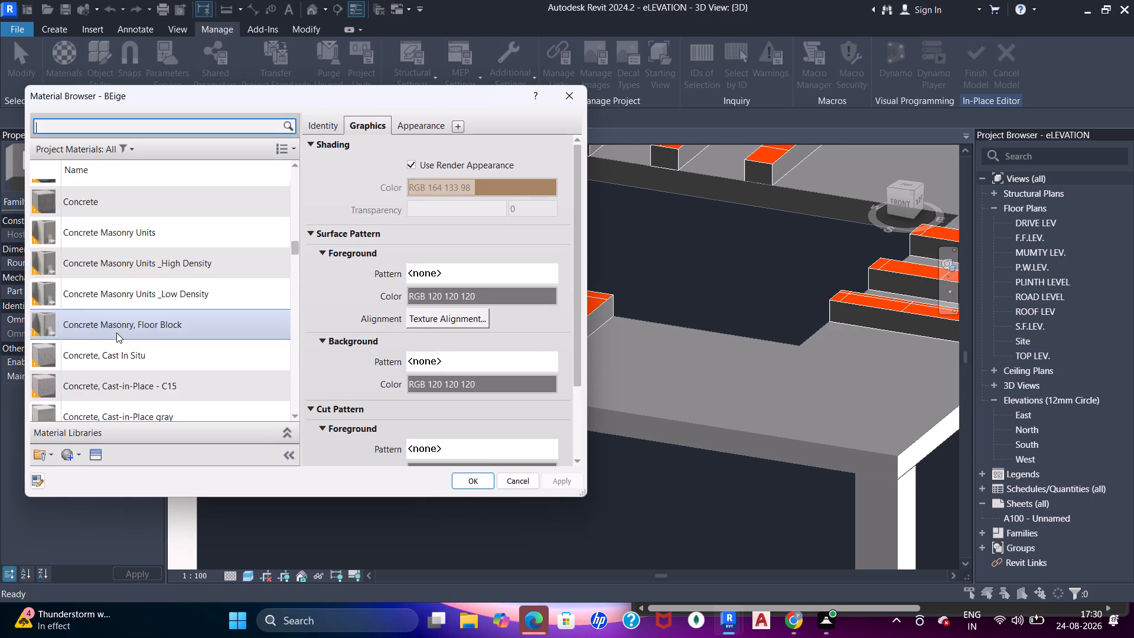
scroll(116, 333, "down", 19)
scroll(113, 337, "up", 1)
scroll(113, 337, "down", 19)
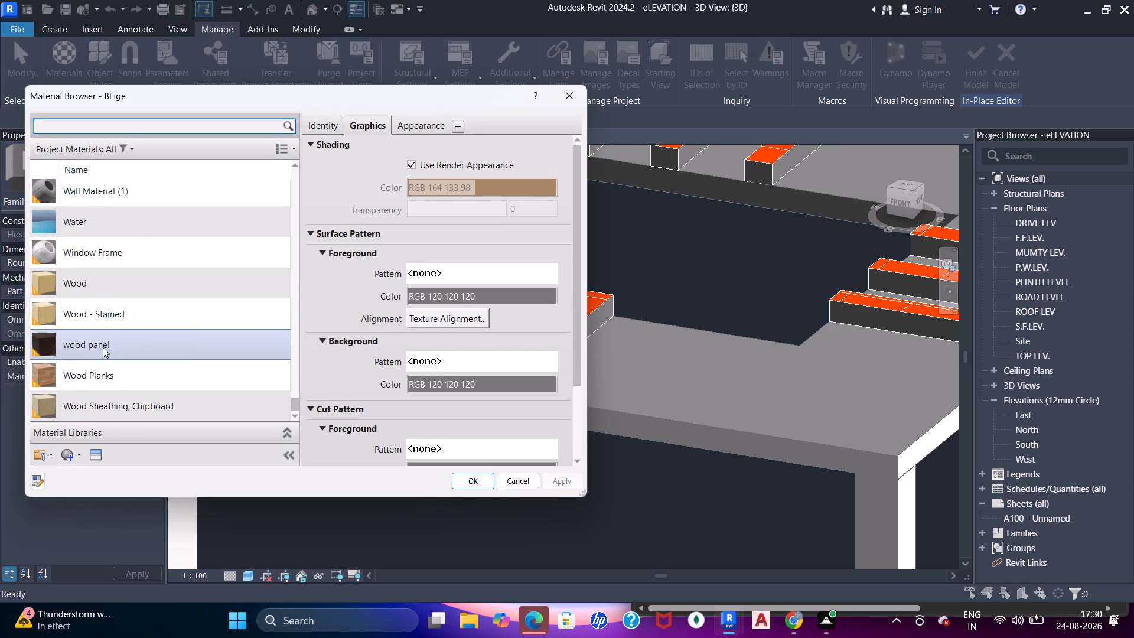
scroll(110, 317, "up", 18)
scroll(93, 276, "up", 5)
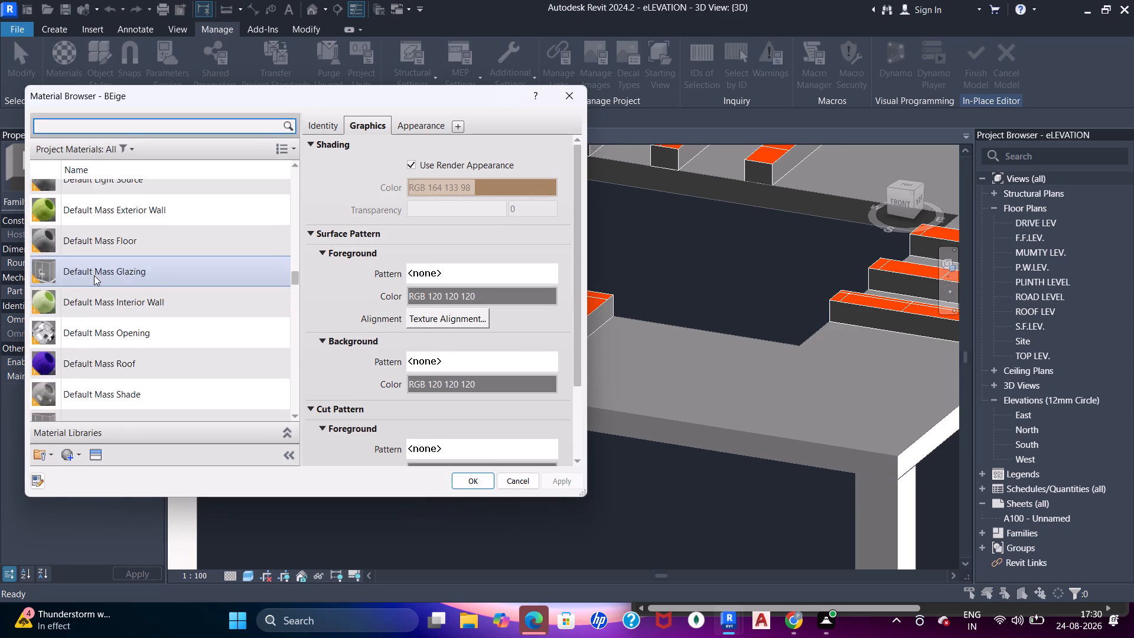
scroll(94, 275, "up", 16)
scroll(95, 275, "down", 7)
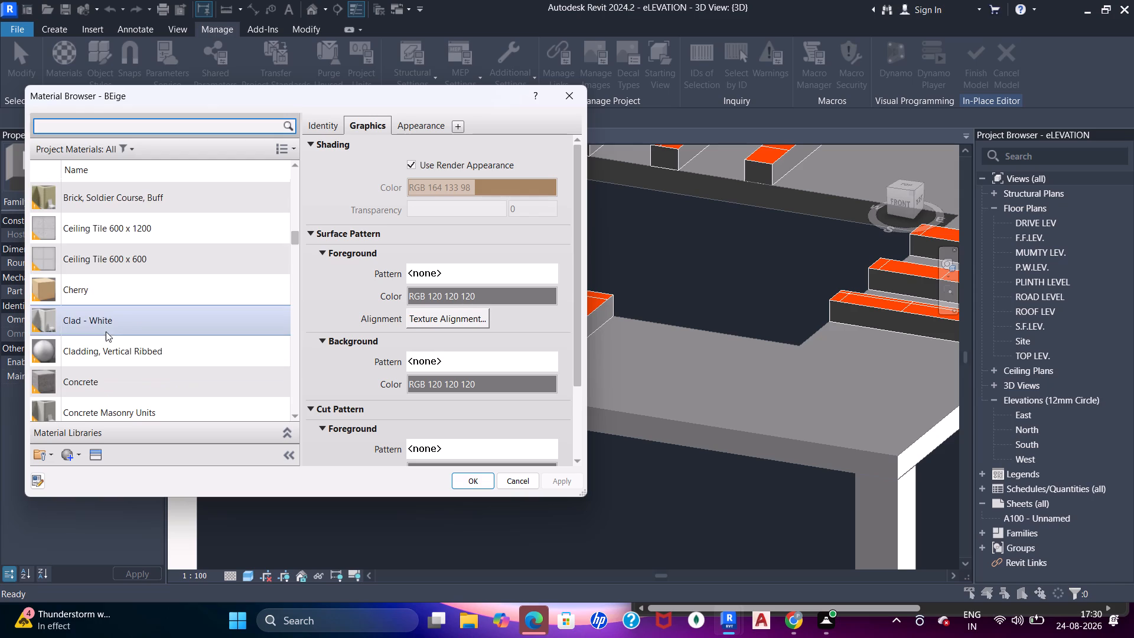
scroll(93, 366, "down", 2)
left_click(81, 463)
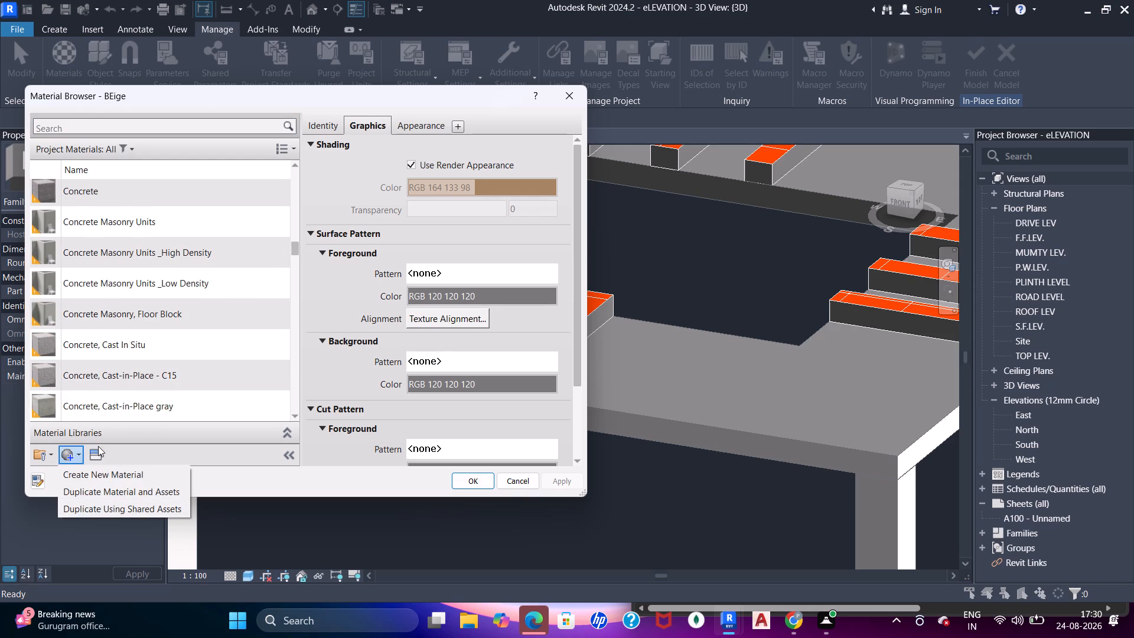
left_click(94, 481)
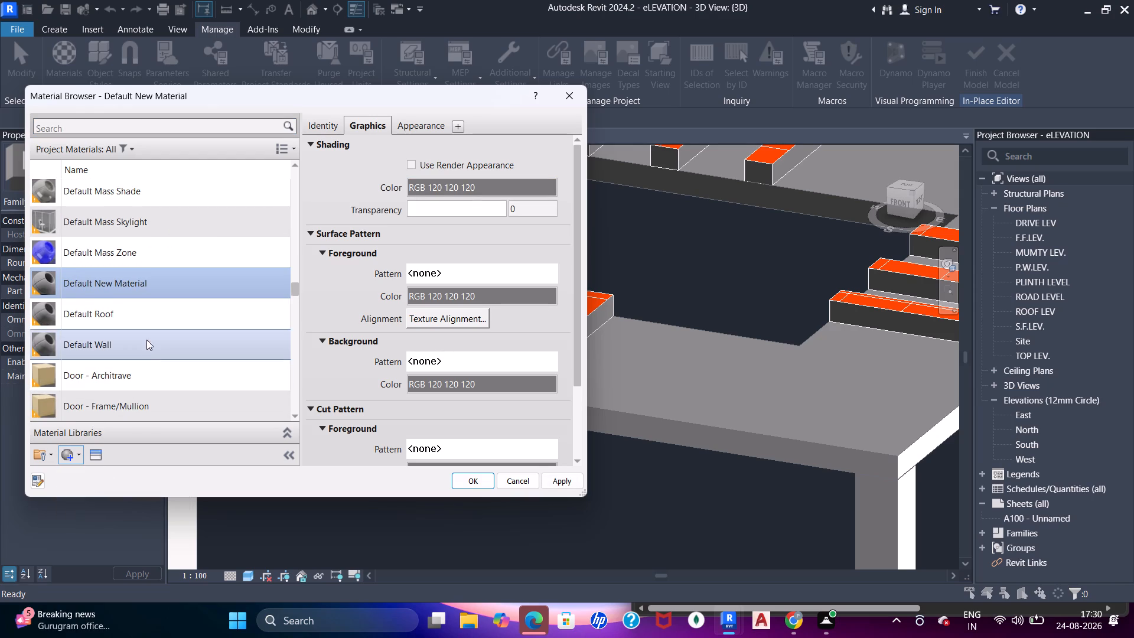
right_click_drag(138, 284, 131, 284)
right_click(141, 281)
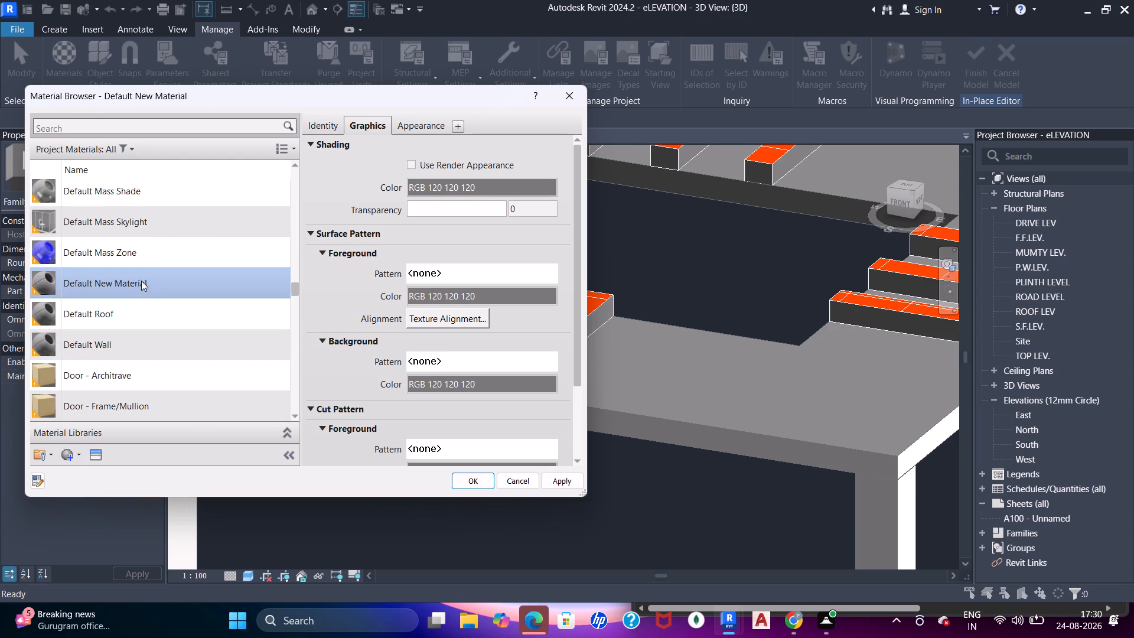
left_click(188, 338)
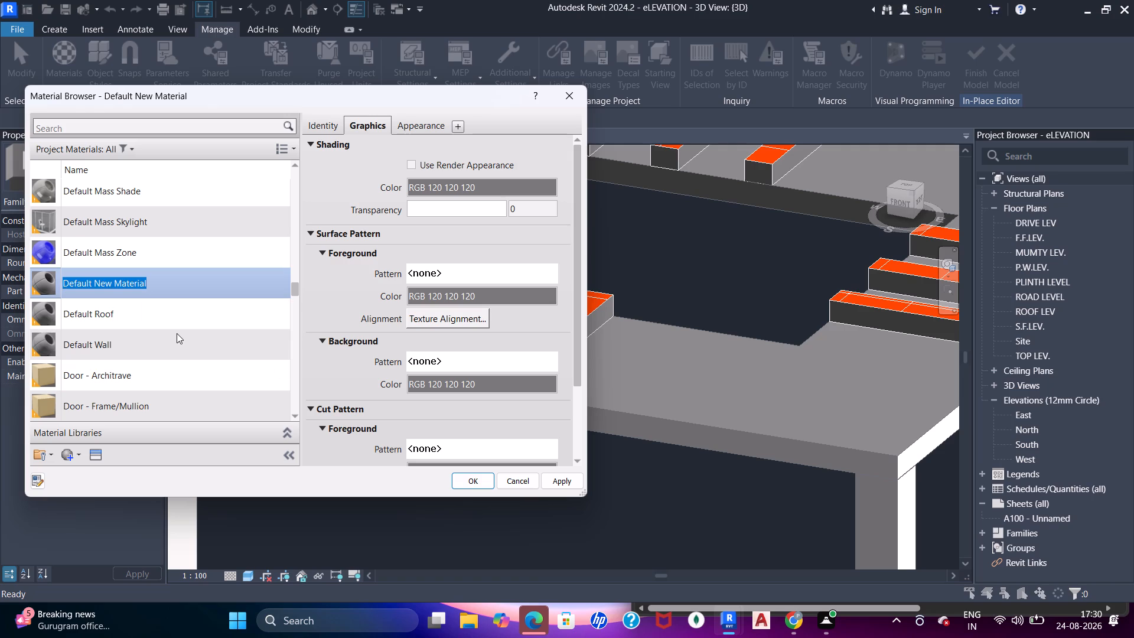
type("new colour")
key("Return")
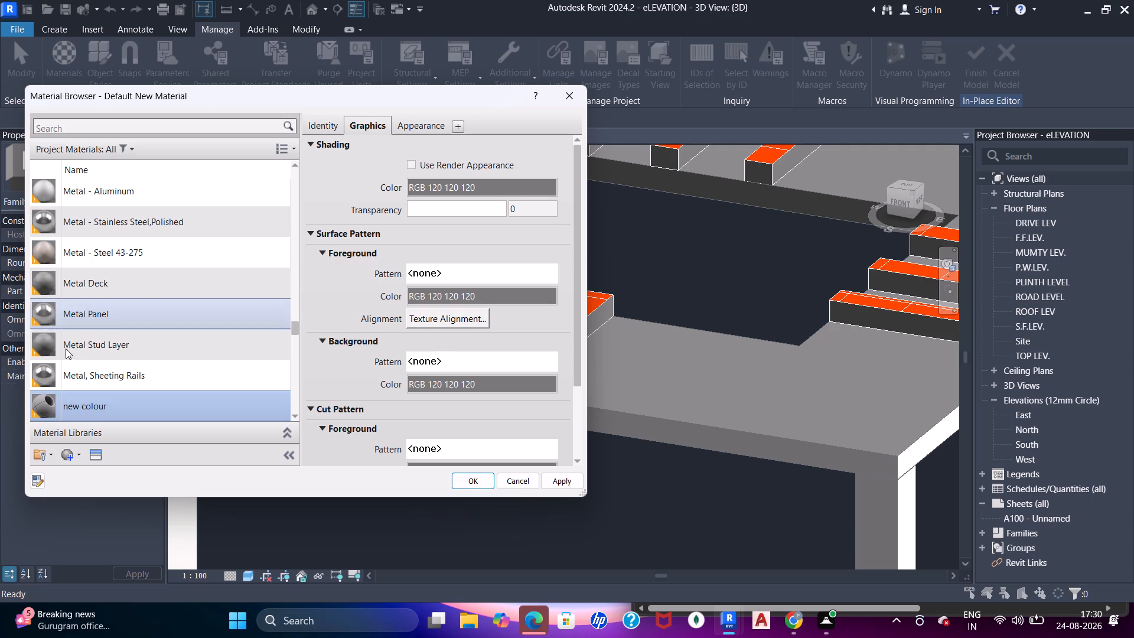
Examine the Wall Covering and Wall Paint assets in Autodesk Physical Assets for the new colour material's appearance.
left_click(95, 460)
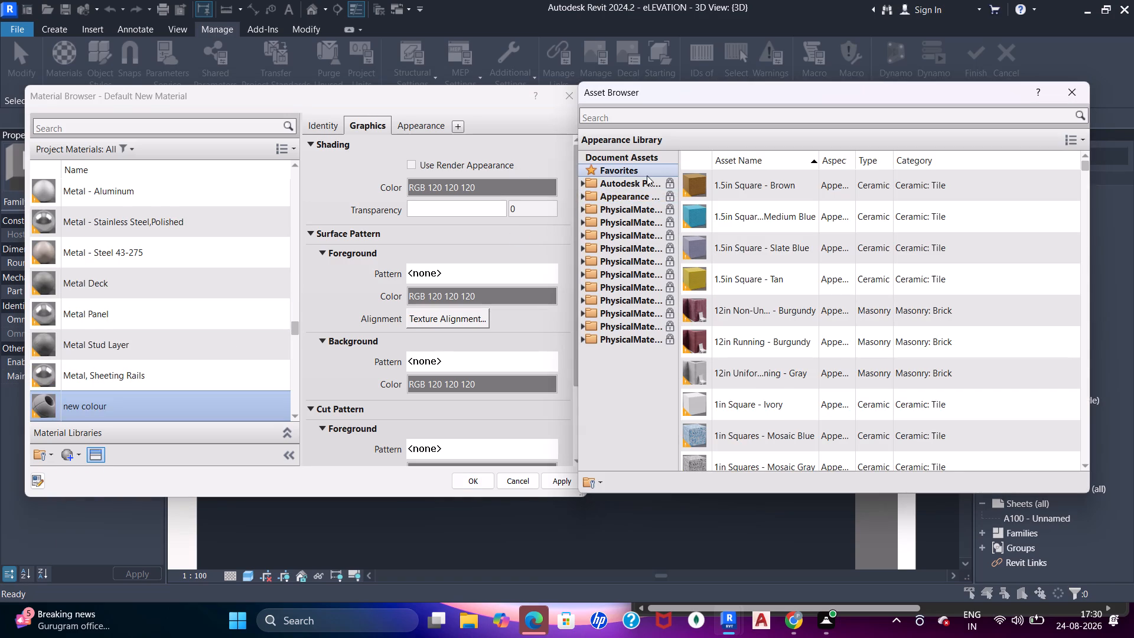
double_click(641, 181)
scroll(637, 294, "down", 2)
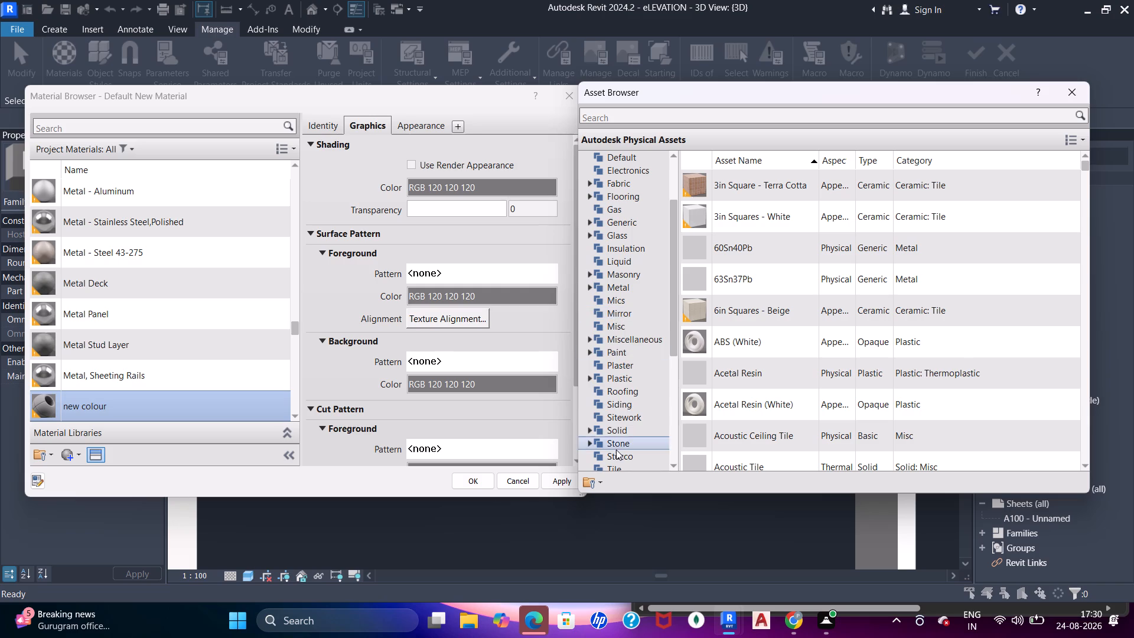
scroll(620, 432, "down", 2)
double_click(630, 404)
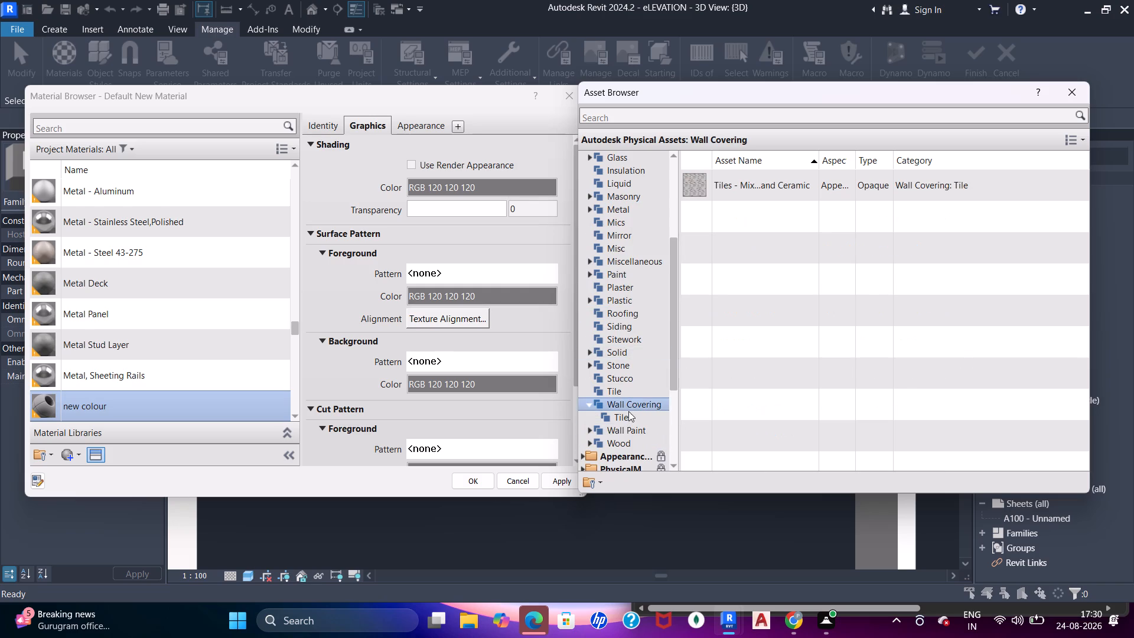
double_click(623, 428)
scroll(743, 256, "down", 8)
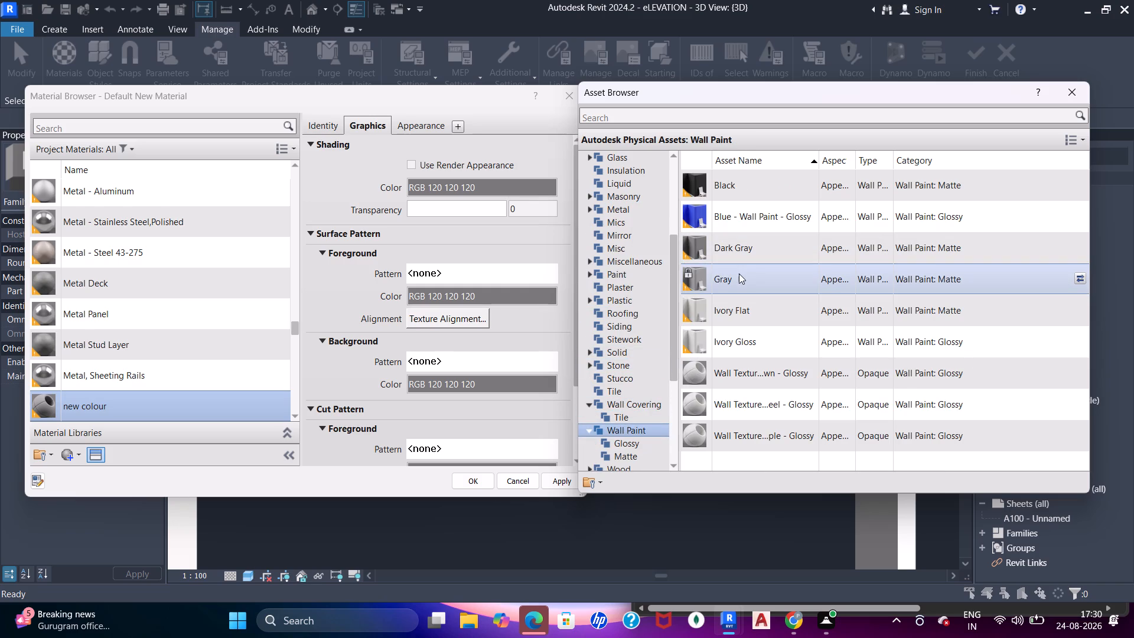
scroll(739, 274, "down", 3)
double_click(638, 429)
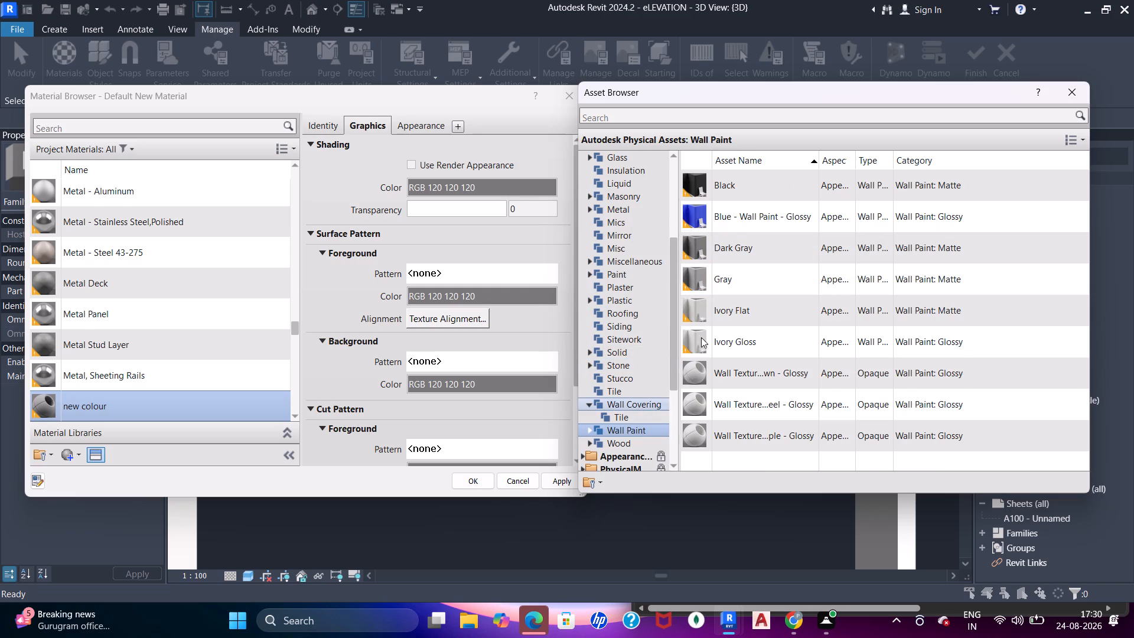
scroll(724, 307, "down", 6)
scroll(646, 343, "down", 2)
Assign the glossy Chestnut wall paint from the Appearance Library to the new colour material and save the material.
double_click(631, 378)
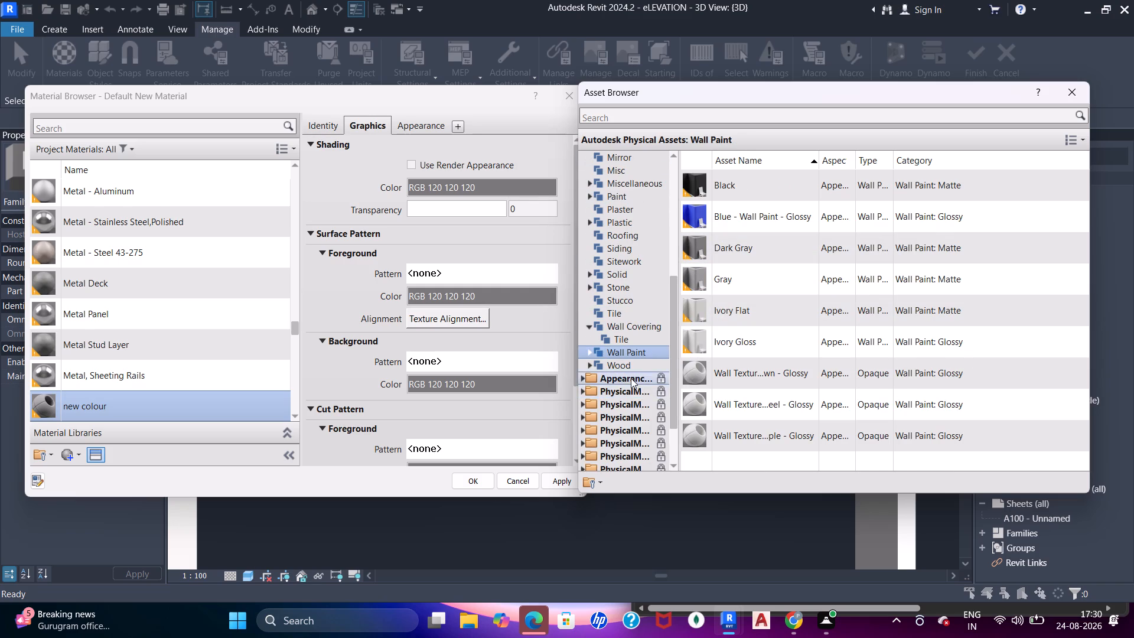
scroll(631, 353, "down", 10)
double_click(628, 298)
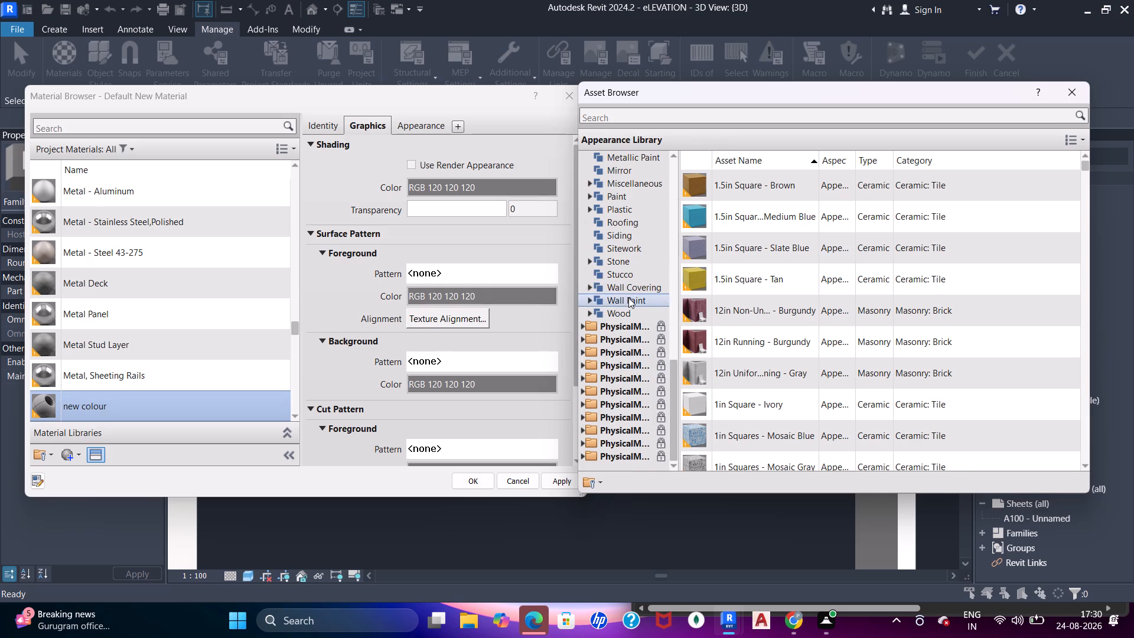
scroll(708, 281, "down", 3)
scroll(709, 275, "up", 1)
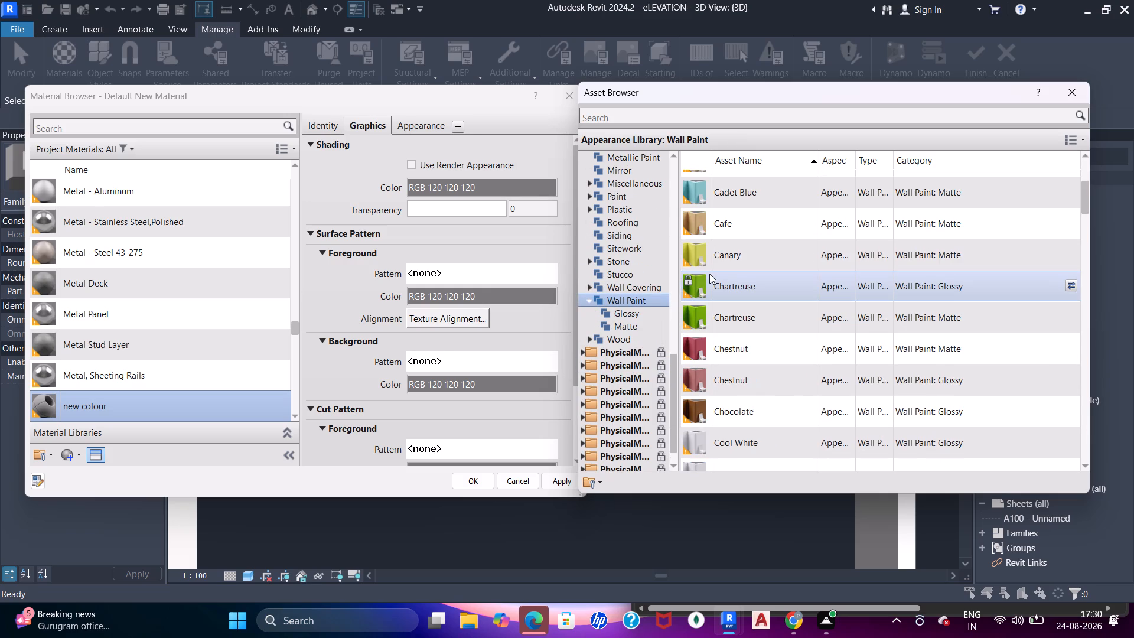
scroll(709, 274, "down", 1)
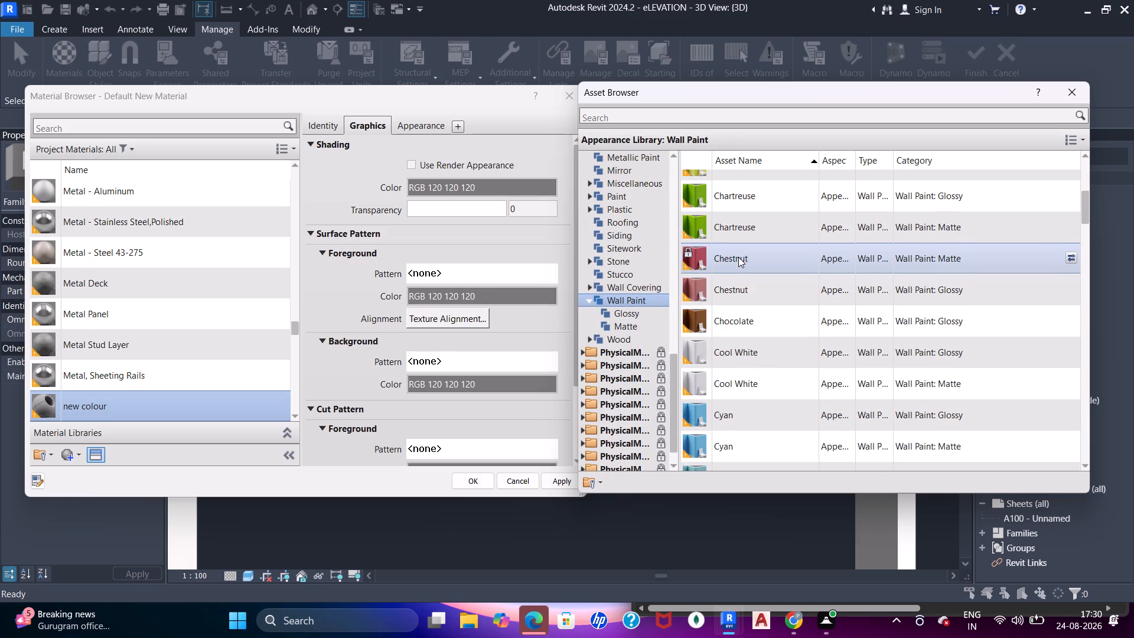
scroll(738, 257, "down", 1)
scroll(724, 258, "up", 1)
left_click(725, 291)
double_click(746, 260)
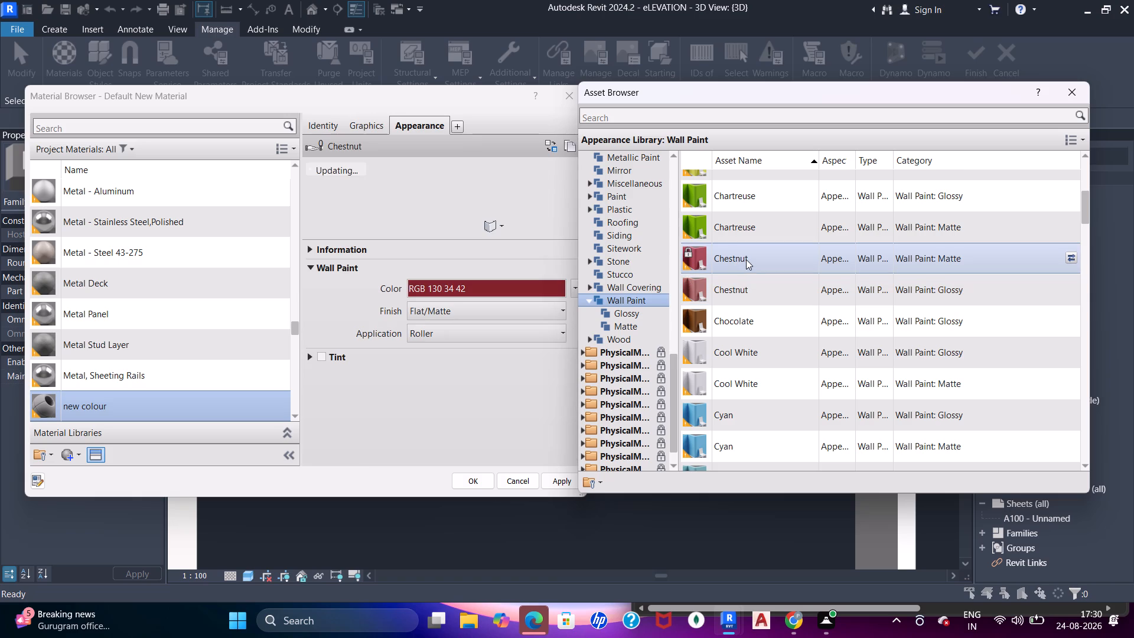
double_click(729, 288)
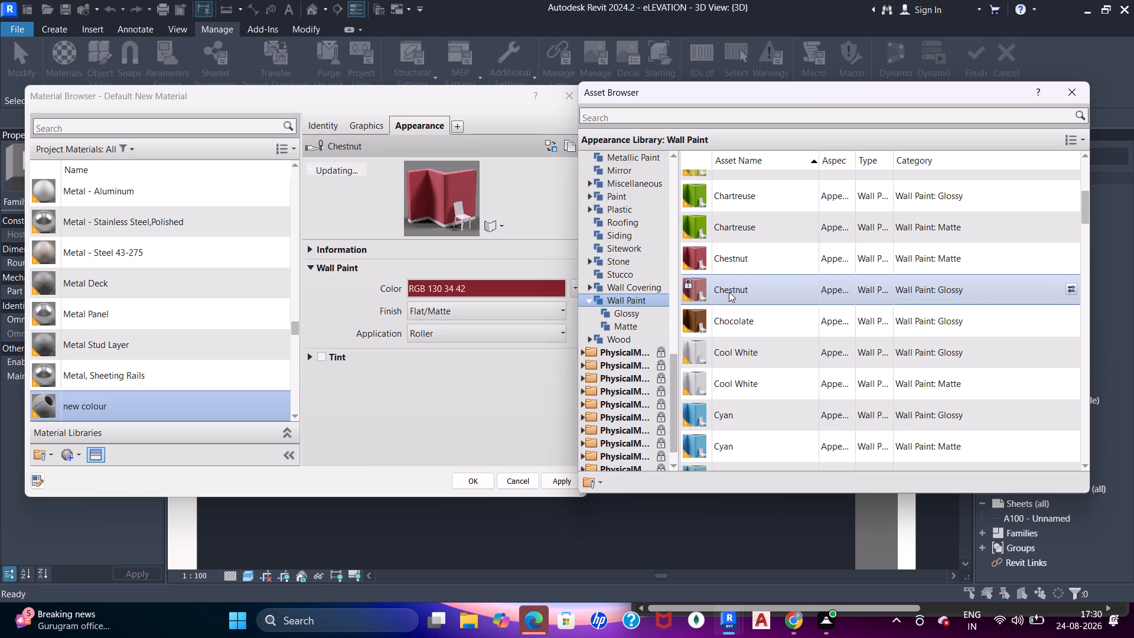
double_click(732, 292)
double_click(741, 263)
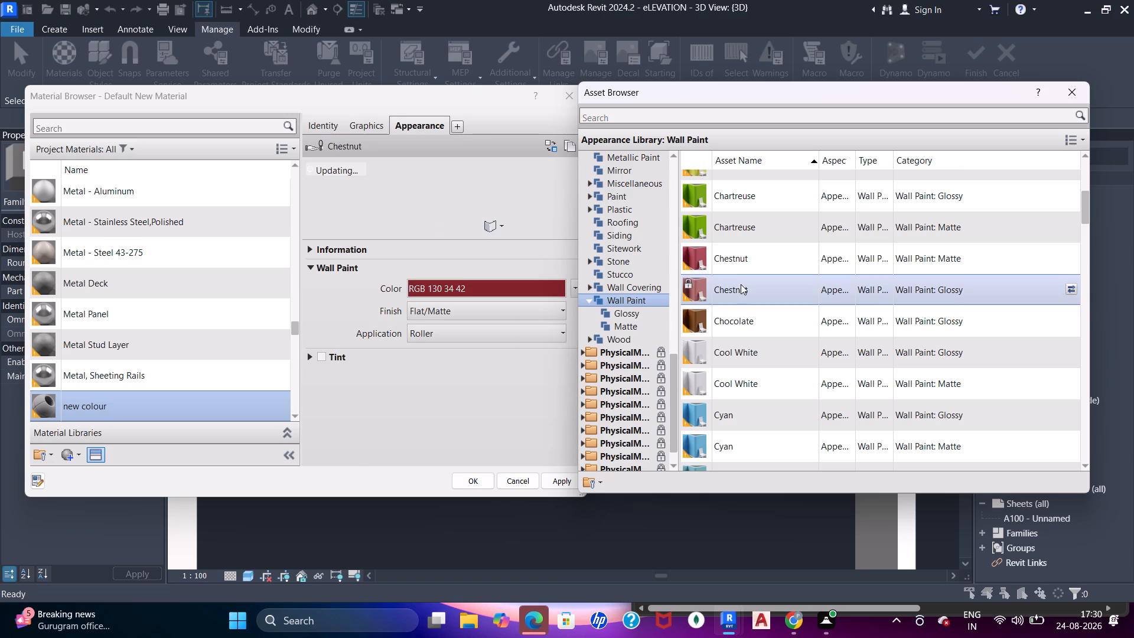
double_click(739, 285)
left_click(552, 474)
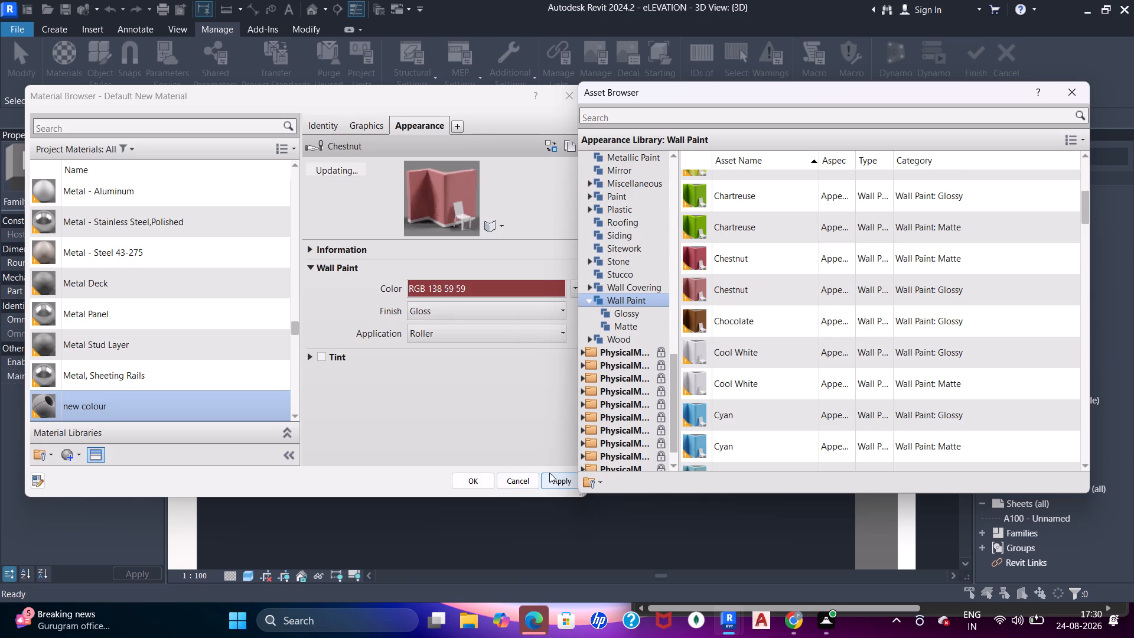
left_click_drag(467, 474, 479, 474)
Find new colour in the project materials and paint the slats' top faces and the nearest front slat's long side face with it.
middle_click(708, 334)
key("p")
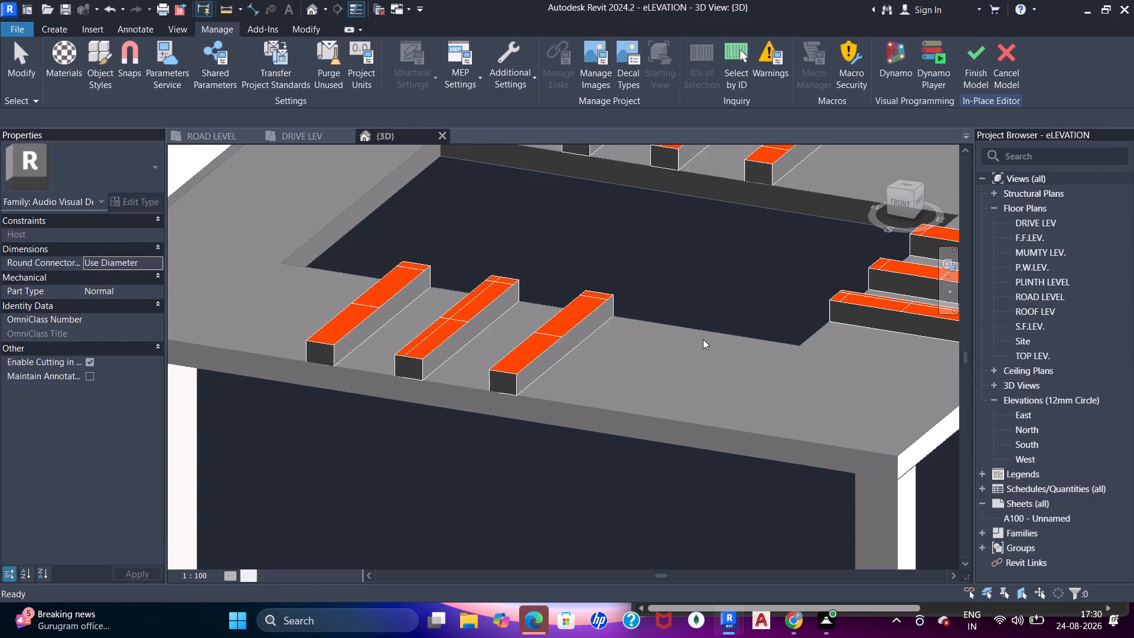
key("t")
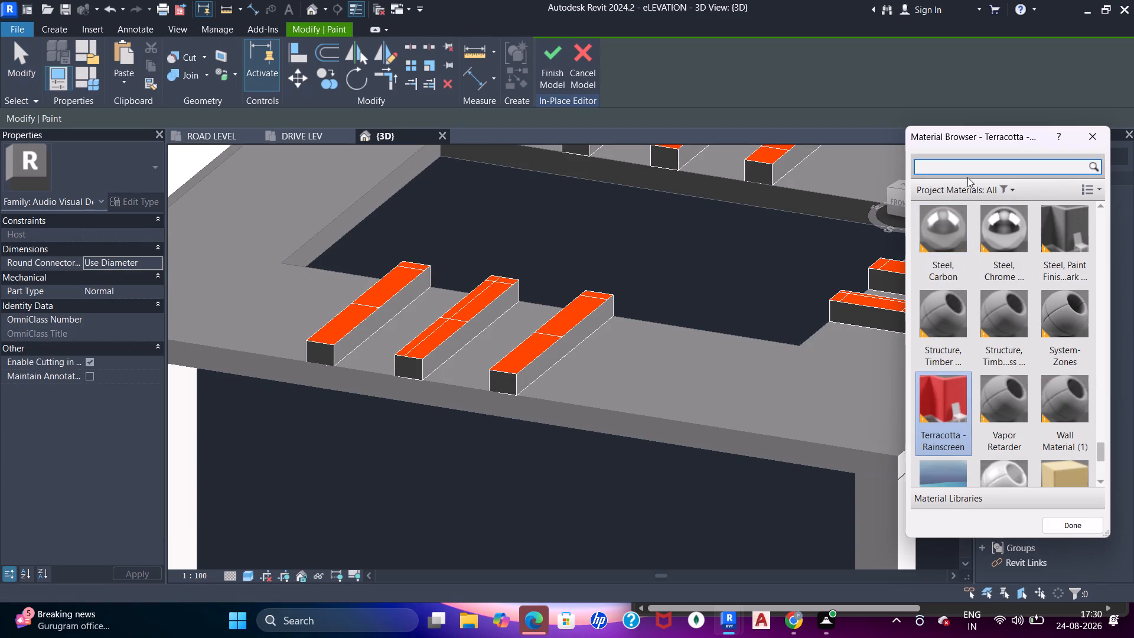
left_click(953, 167)
key("n")
key("e")
key("w")
left_click(947, 240)
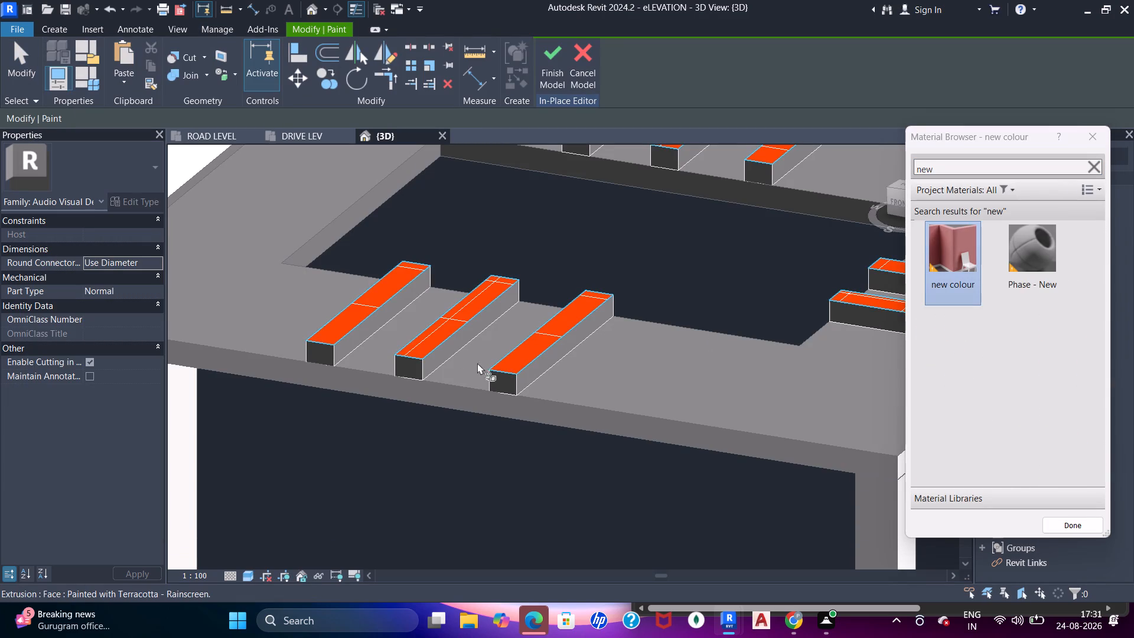
left_click(508, 358)
left_click(525, 366)
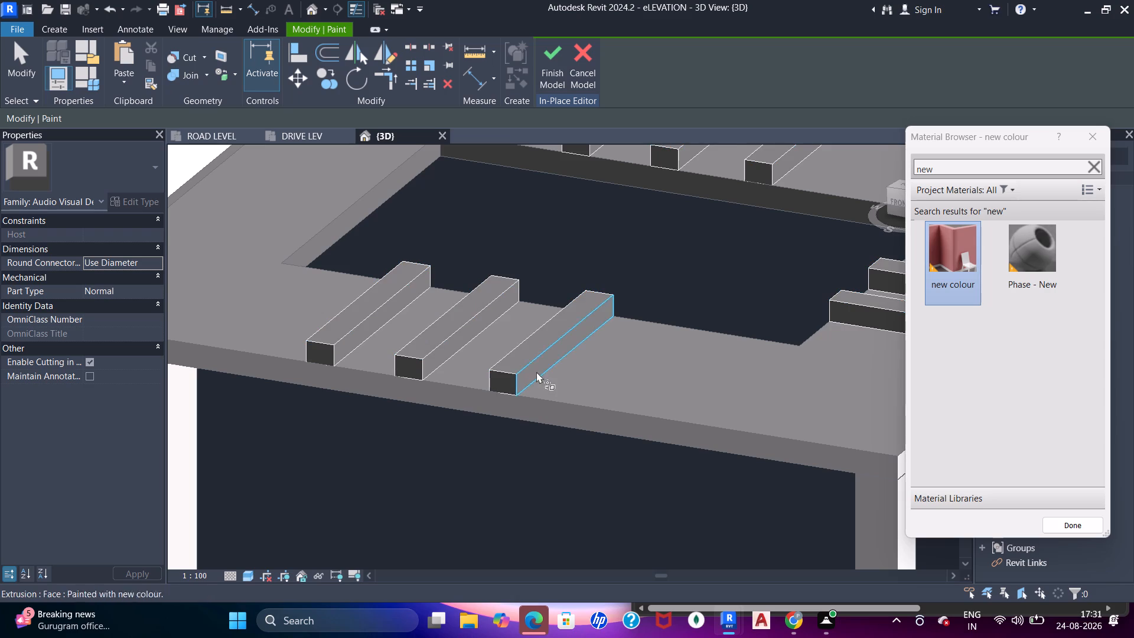
scroll(533, 368, "up", 12)
left_click(536, 366)
left_click(494, 338)
scroll(545, 317, "down", 6)
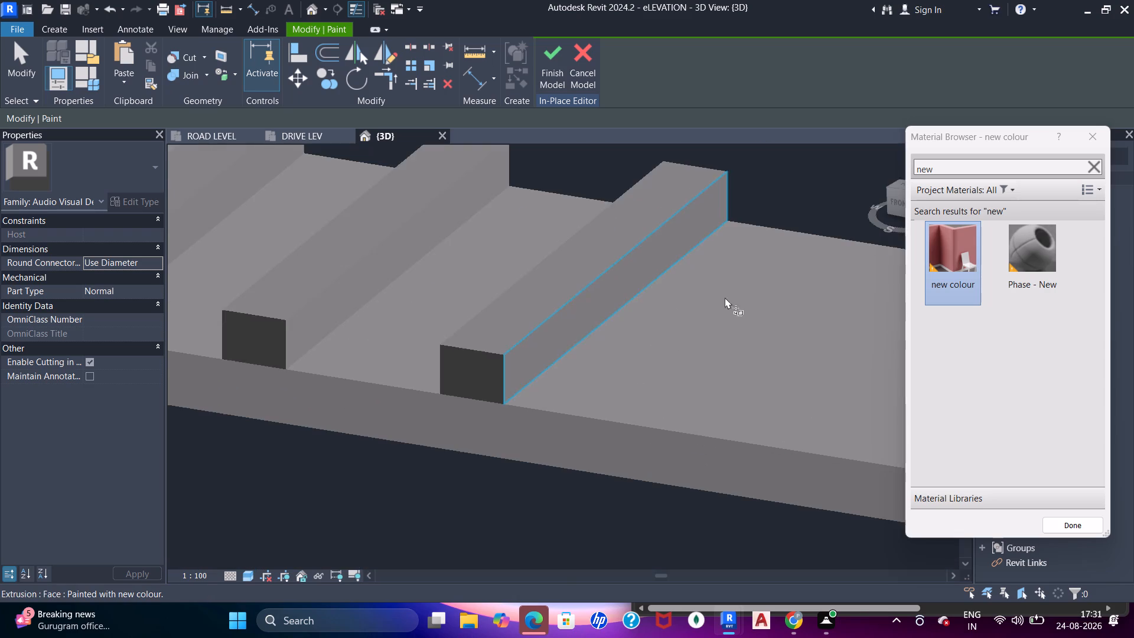
key("Escape")
Apply new colour again to the pergola slats' top and side faces, and finish the in-place model.
scroll(571, 333, "down", 6)
middle_click_drag(604, 304, 607, 310)
scroll(610, 315, "up", 5)
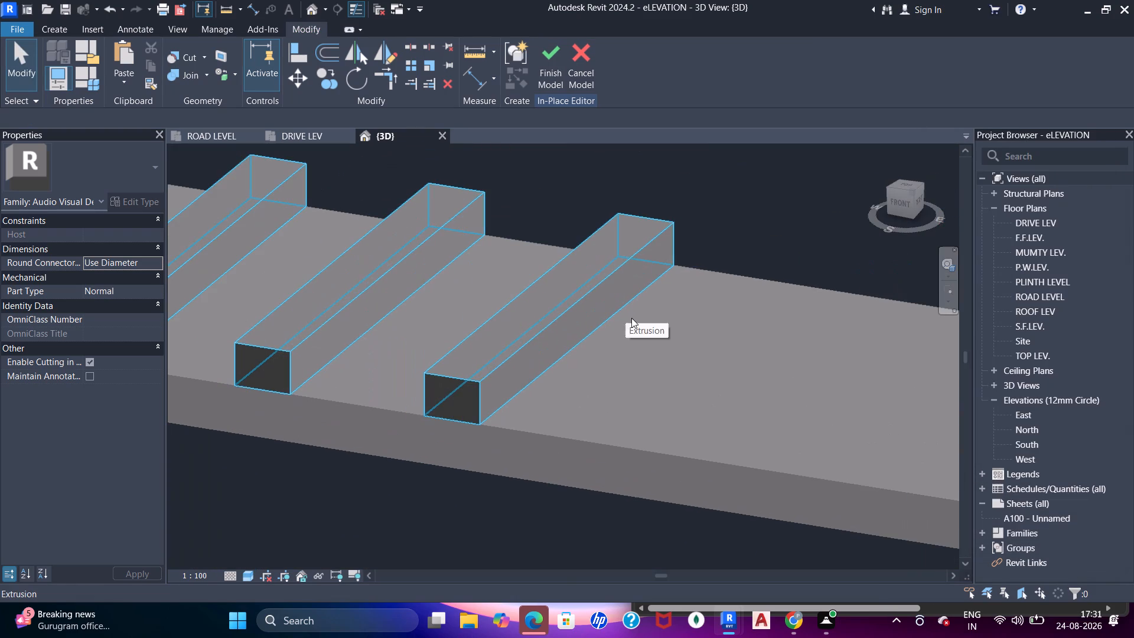
key("p")
key("t")
left_click_drag(1070, 335, 1058, 330)
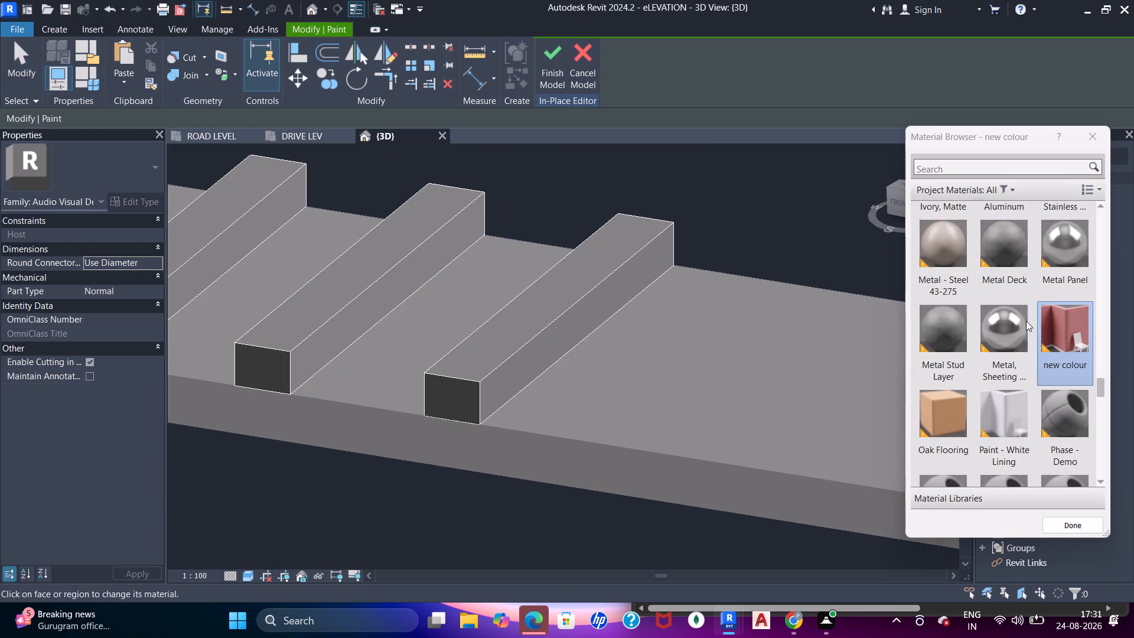
left_click(514, 315)
left_click(548, 338)
scroll(527, 327, "down", 13)
middle_click_drag(542, 356, 595, 246, "shift")
middle_click_drag(595, 257, 556, 366, "shift")
left_click(562, 326)
triple_click(625, 324)
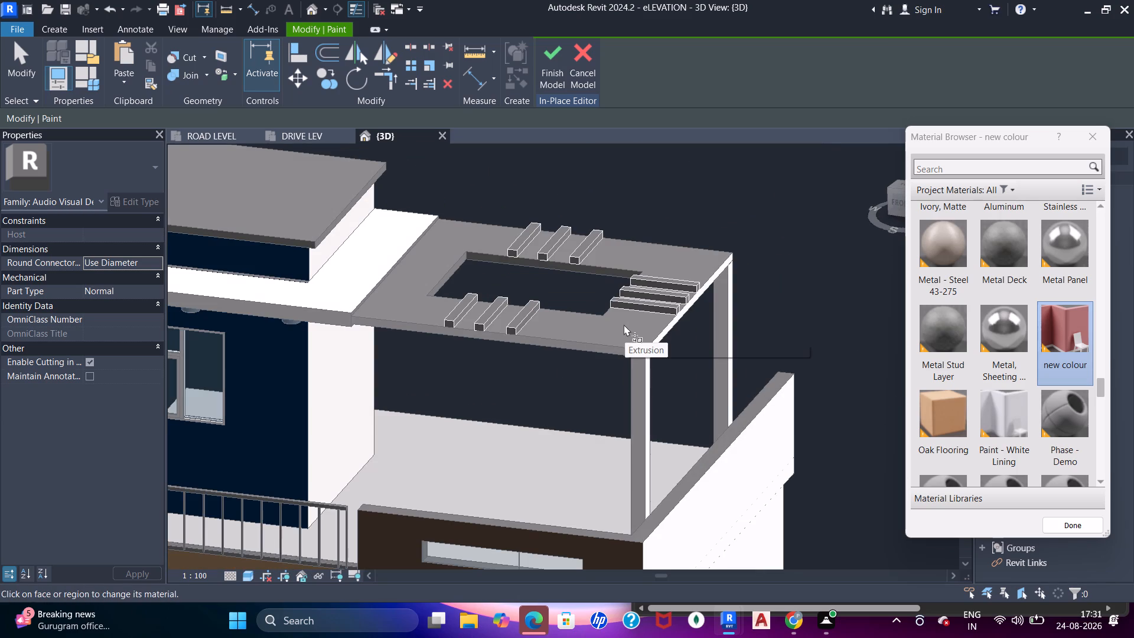
scroll(614, 324, "up", 5)
triple_click(665, 279)
double_click(666, 278)
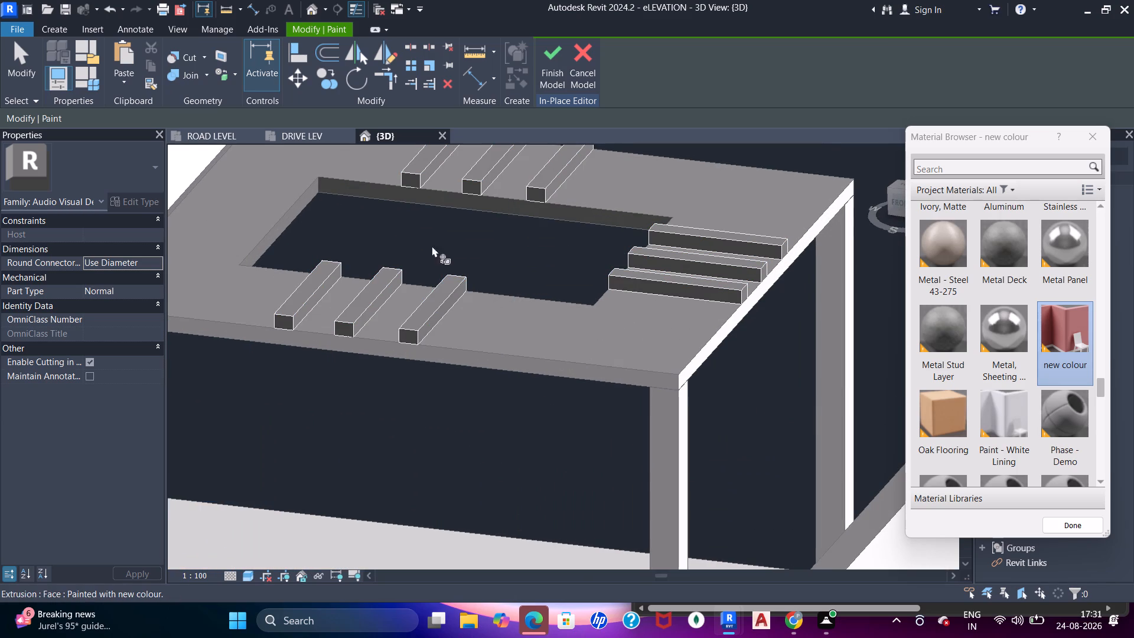
left_click(549, 48)
Examine how the painted pergola slats look from several angles in the 3D view.
scroll(550, 245, "down", 2)
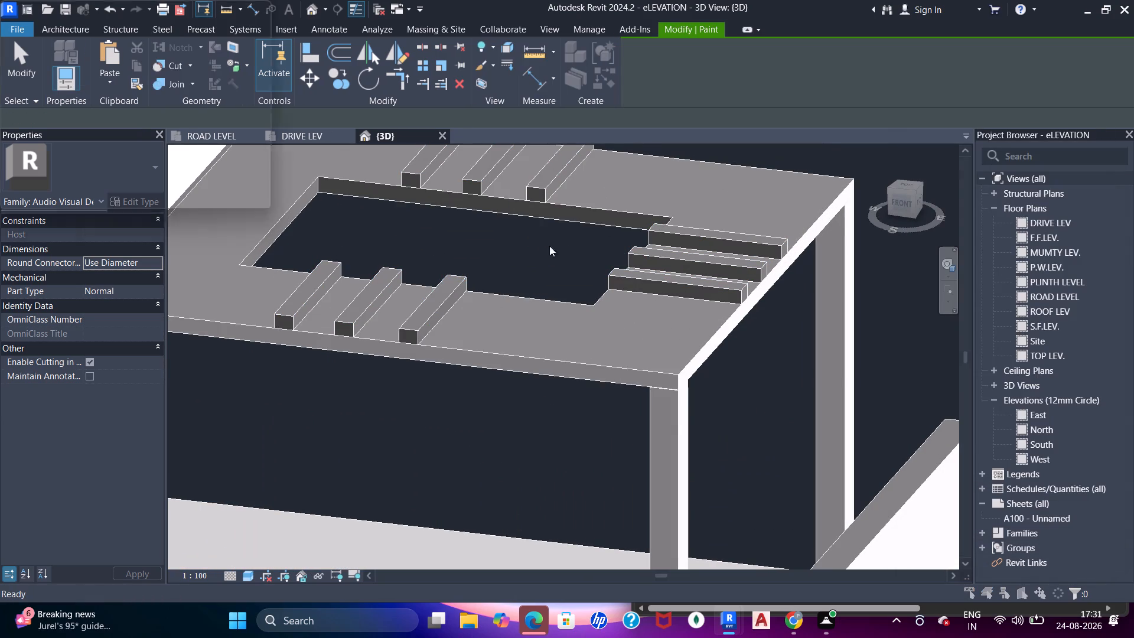
scroll(549, 246, "down", 3)
left_click_drag(524, 267, 530, 268)
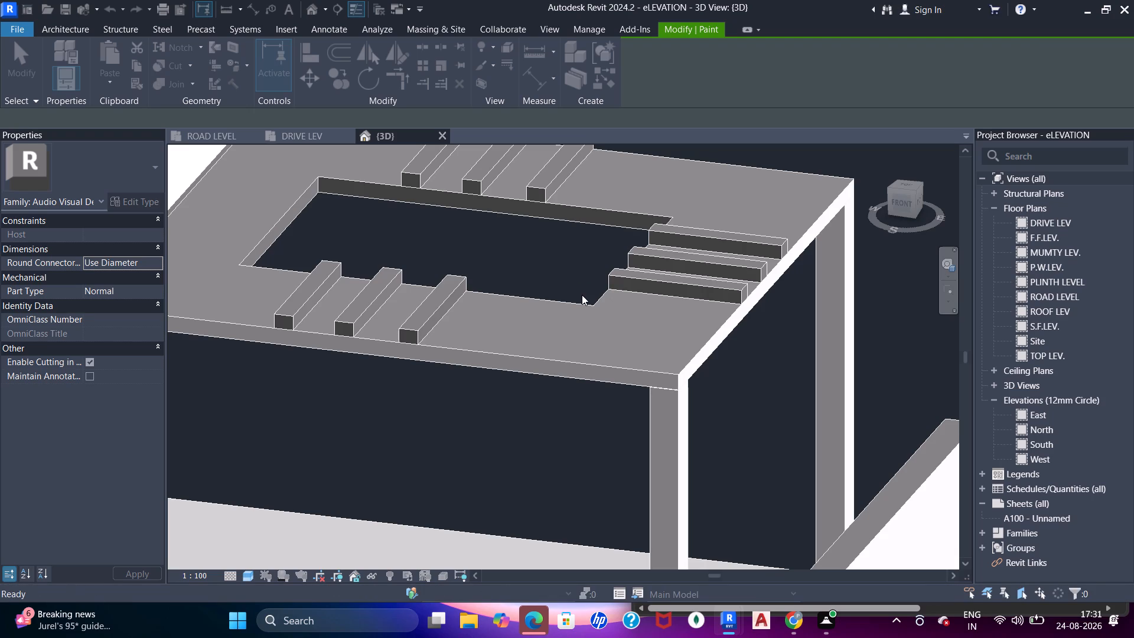
scroll(615, 297, "down", 5)
middle_click_drag(586, 318, 497, 357, "shift")
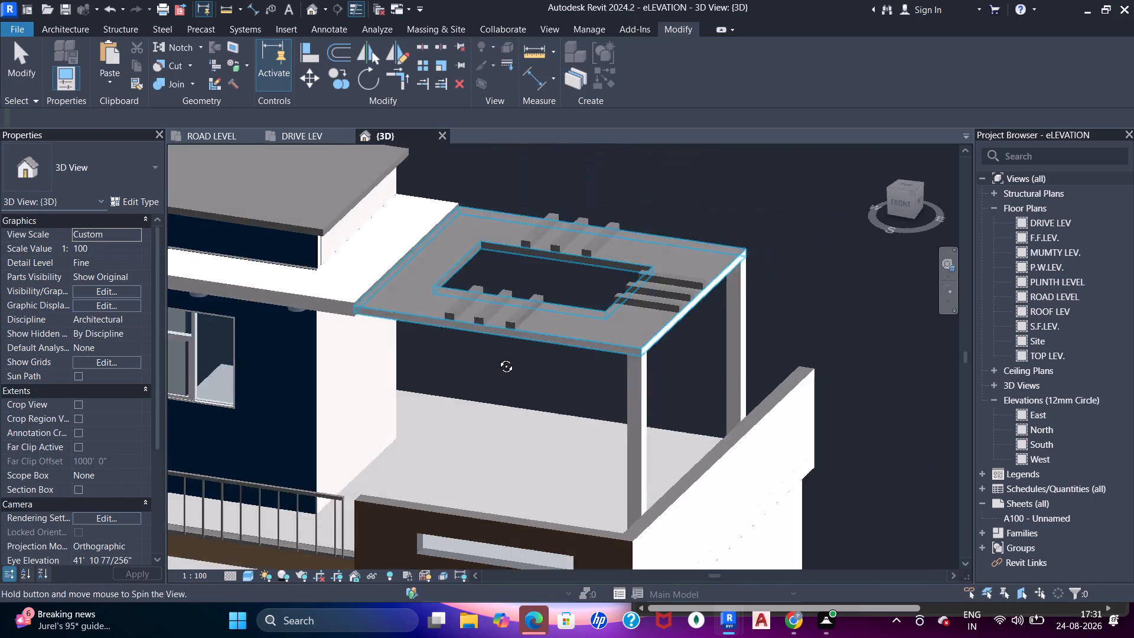
middle_click_drag(497, 357, 483, 341, "shift")
scroll(470, 320, "up", 4)
middle_click_drag(507, 345, 575, 262, "shift")
scroll(574, 262, "up", 1, "shift")
key("Escape")
key("Escape")
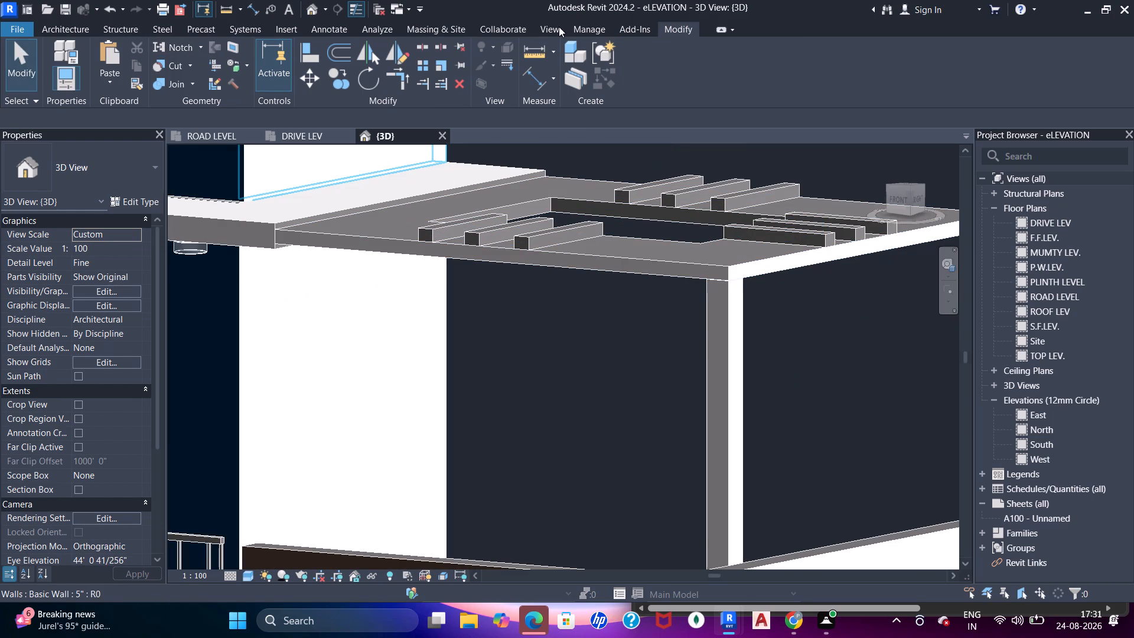
Replace the new colour material's appearance with the glossy Light Red wall paint from the Appearance Library.
left_click_drag(603, 27, 597, 27)
left_click(72, 65)
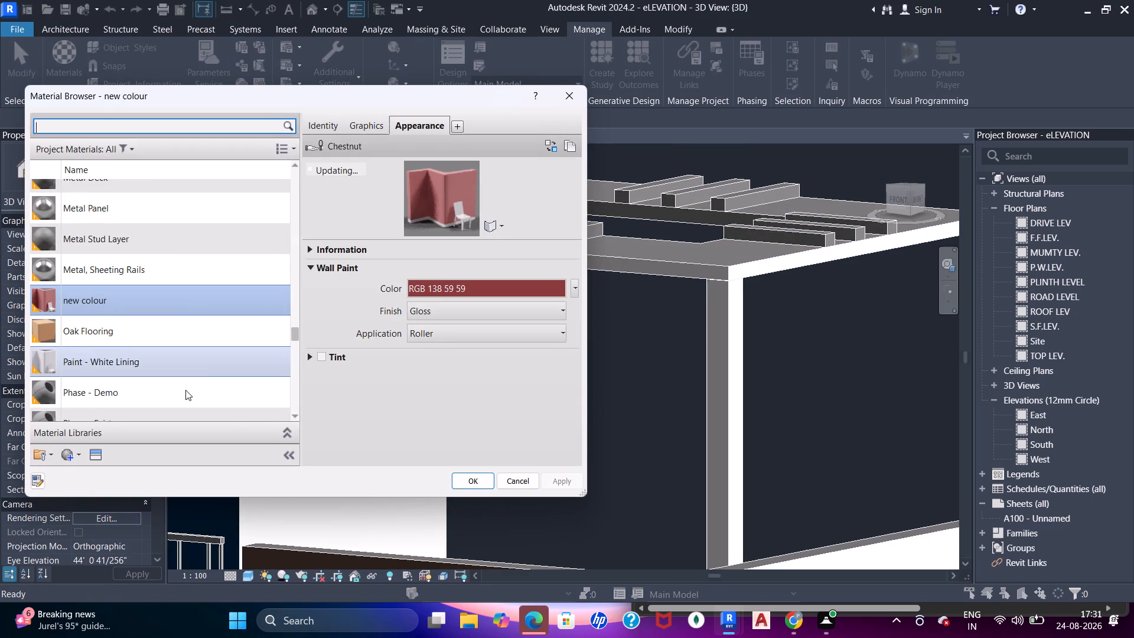
left_click_drag(93, 451, 99, 451)
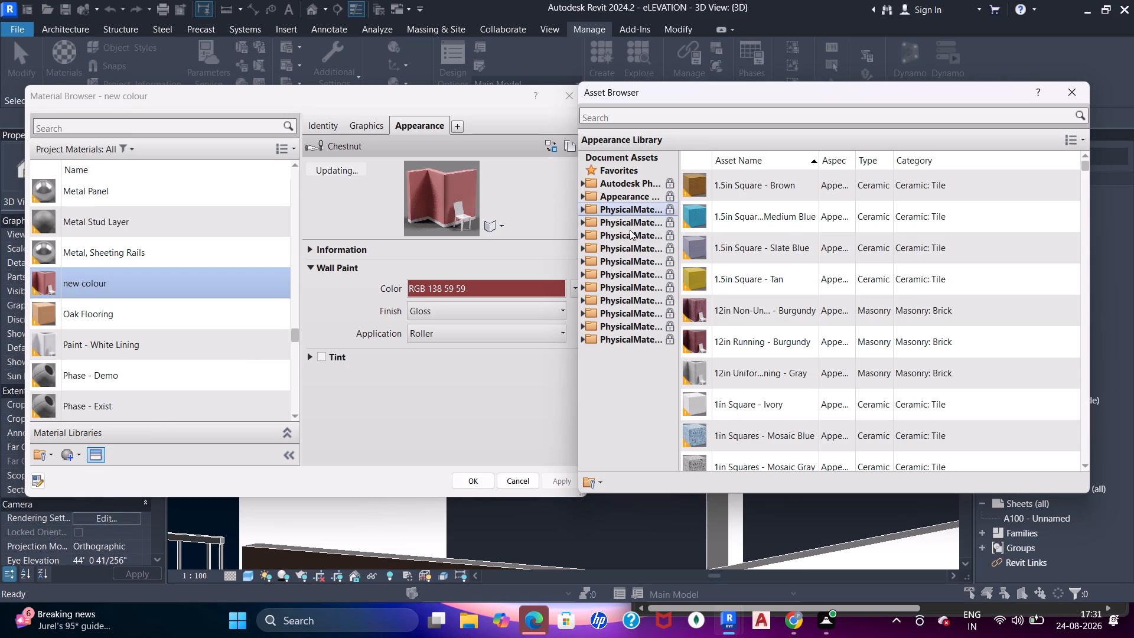
double_click(631, 191)
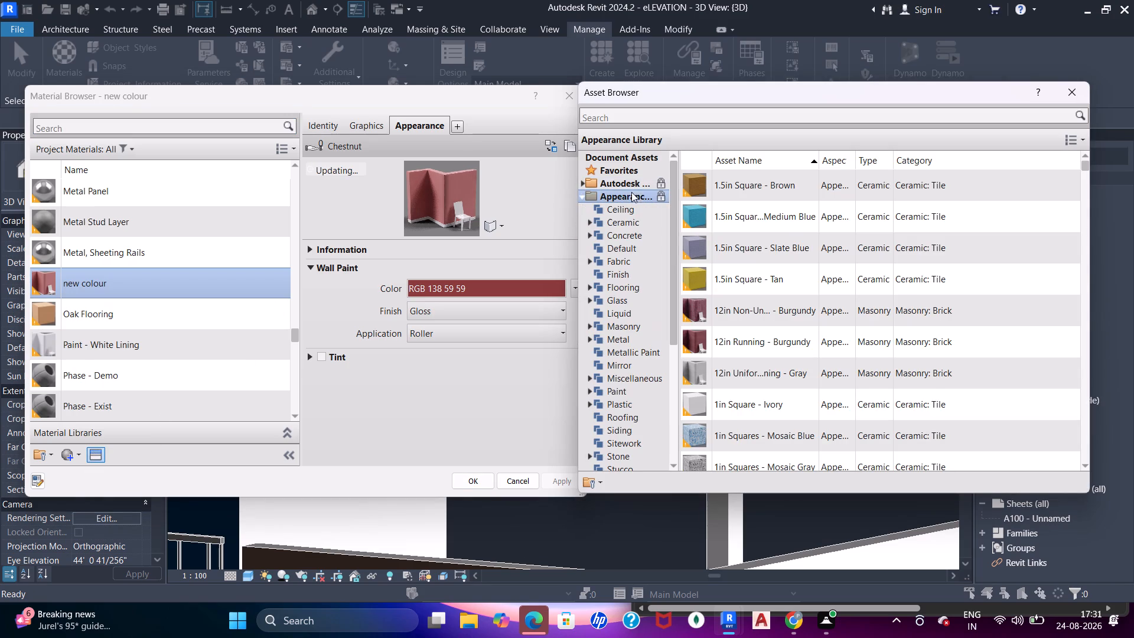
scroll(610, 297, "down", 4)
double_click(625, 341)
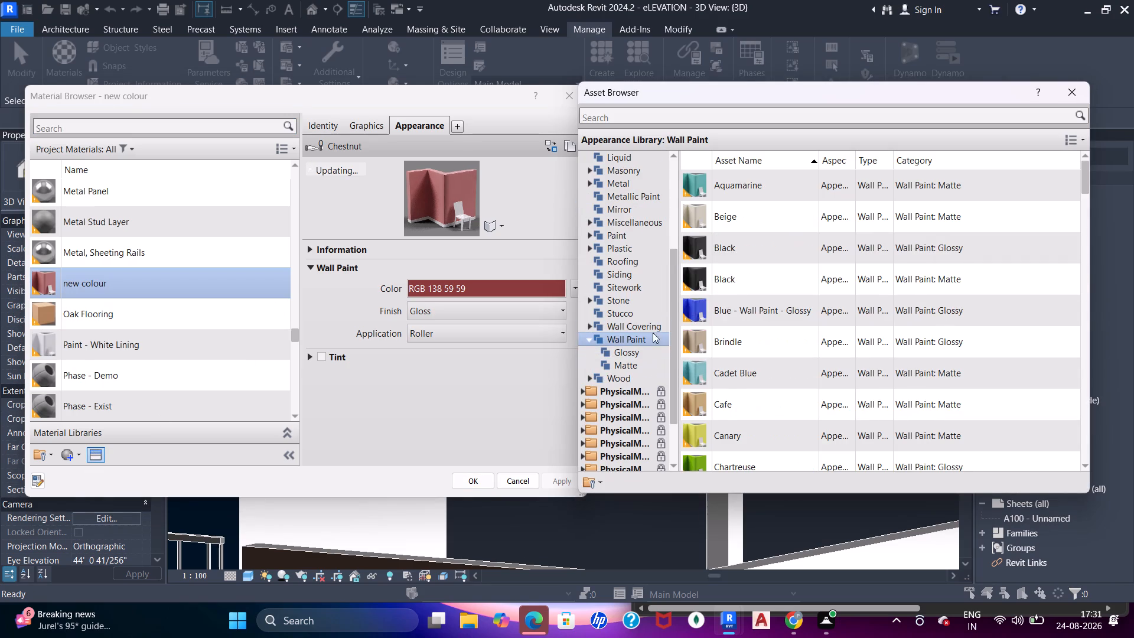
scroll(747, 318, "down", 8)
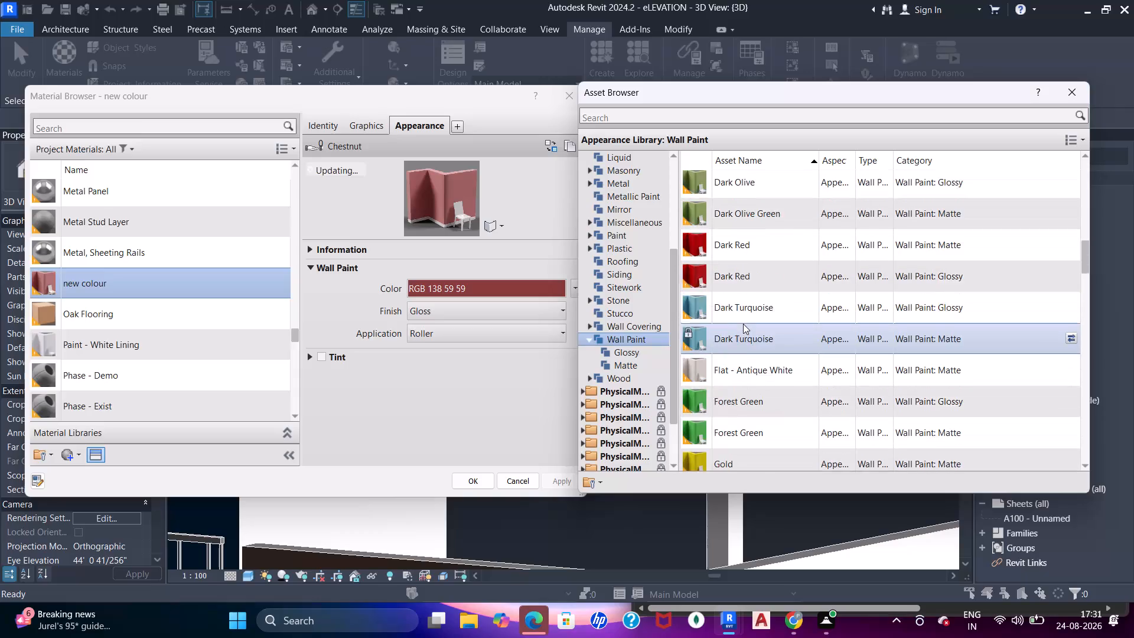
scroll(743, 324, "down", 5)
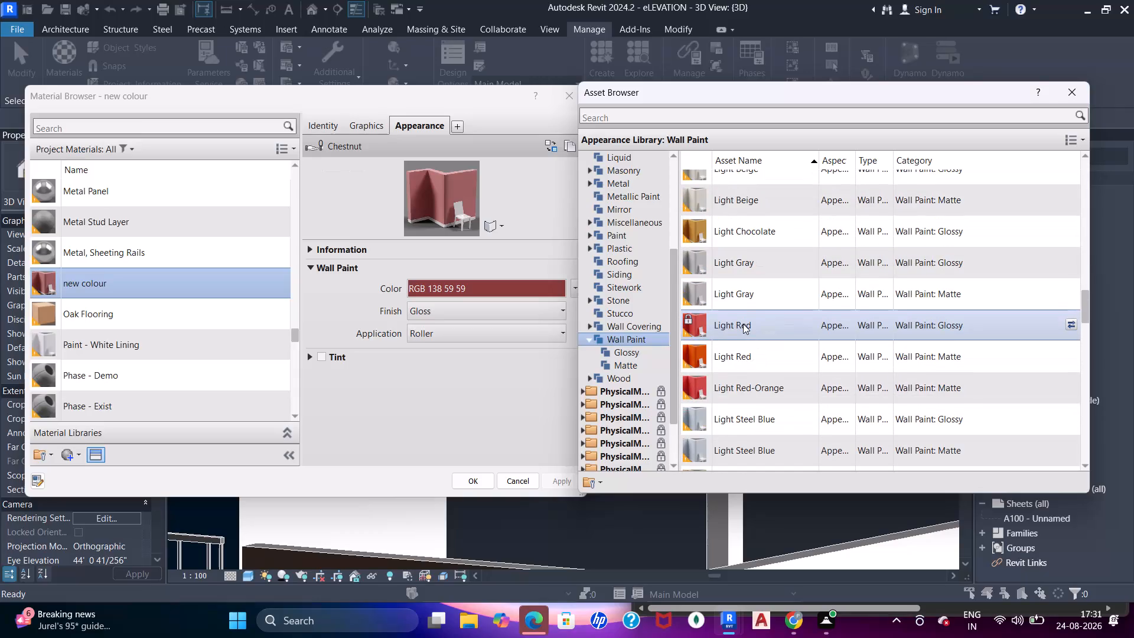
left_click(742, 324)
double_click(740, 325)
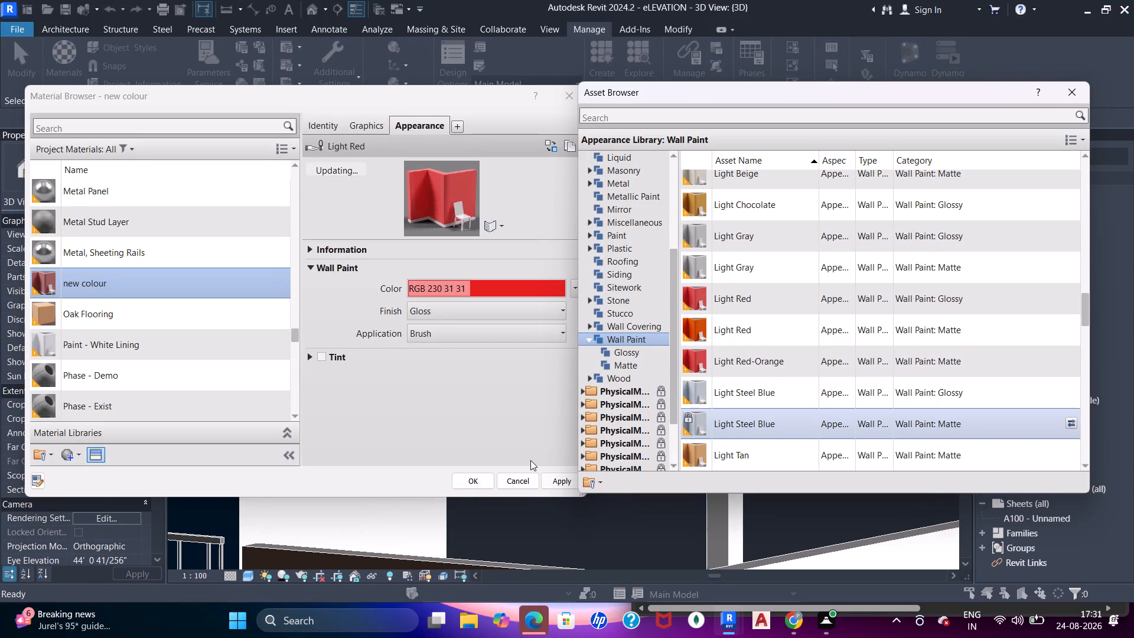
left_click(561, 479)
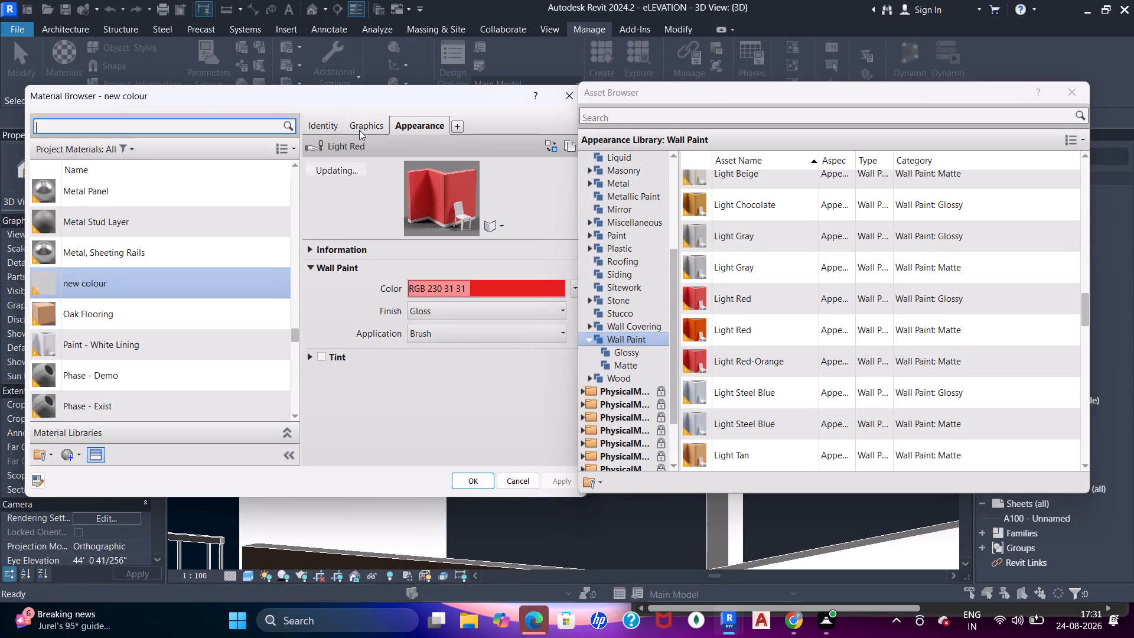
Set new colour's shading to use its render appearance and save the material.
left_click(359, 130)
left_click(410, 160)
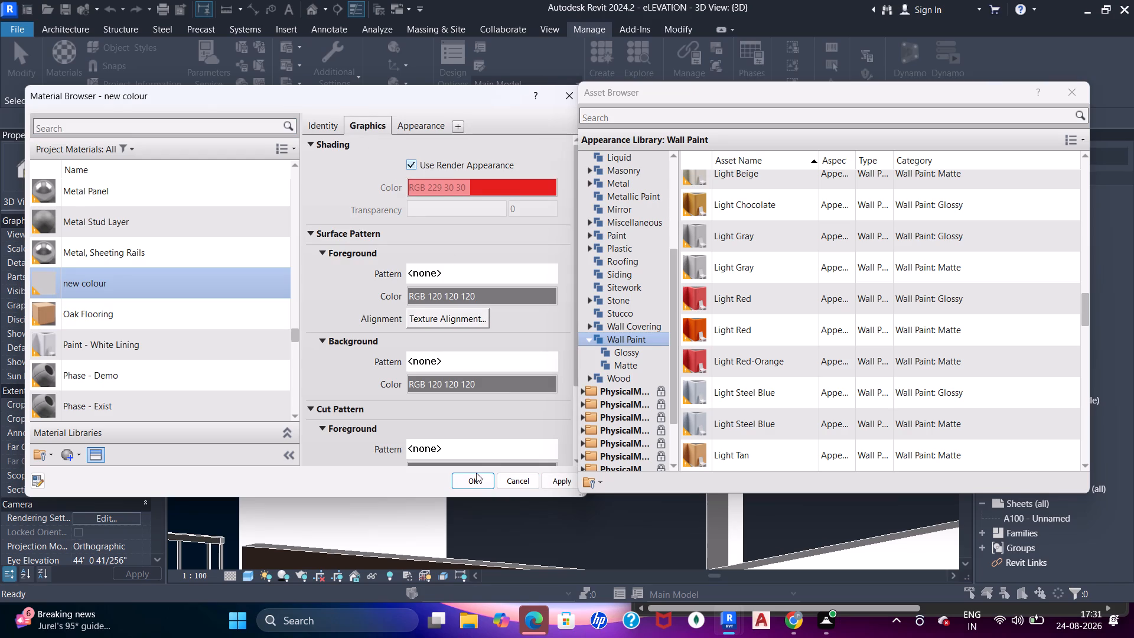
left_click(476, 473)
Reopen the pergola slats' in-place model and paint new colour on the front group's right-facing long sides and outer ends.
middle_click_drag(618, 261, 608, 341)
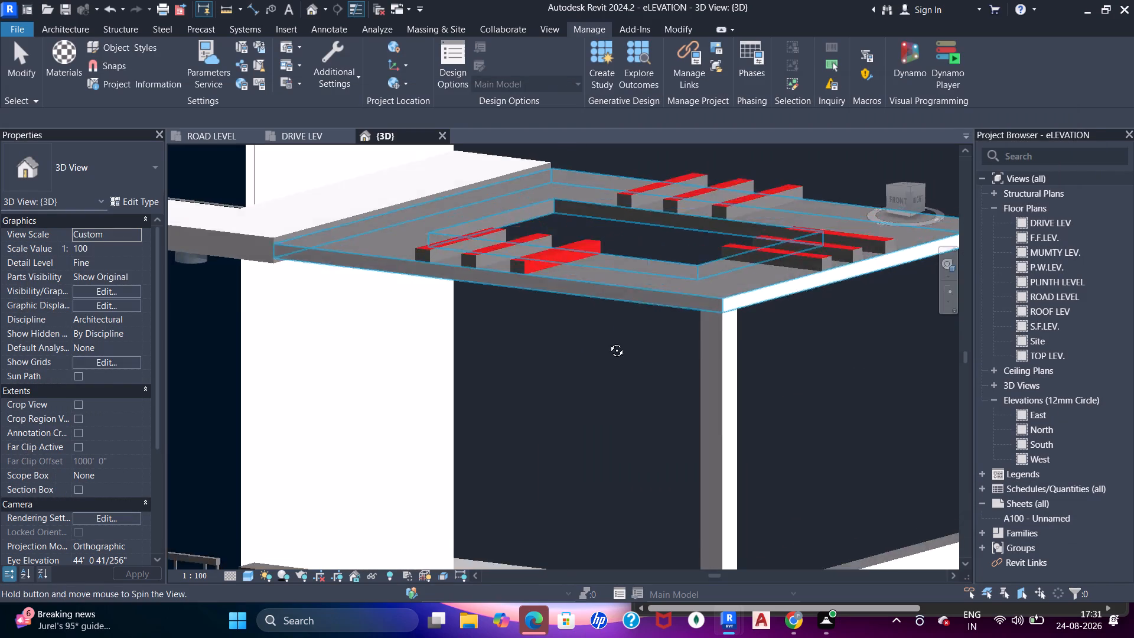
middle_click_drag(608, 341, 607, 349)
key("Escape")
key("Escape")
middle_click_drag(653, 330, 646, 294)
scroll(623, 323, "up", 1)
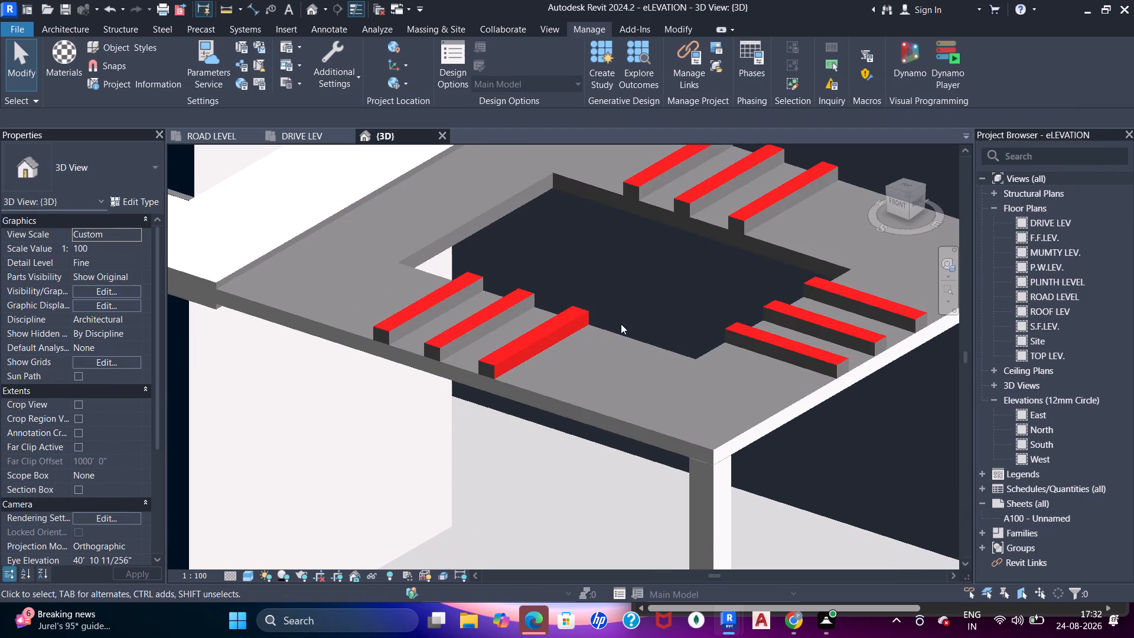
double_click(542, 326)
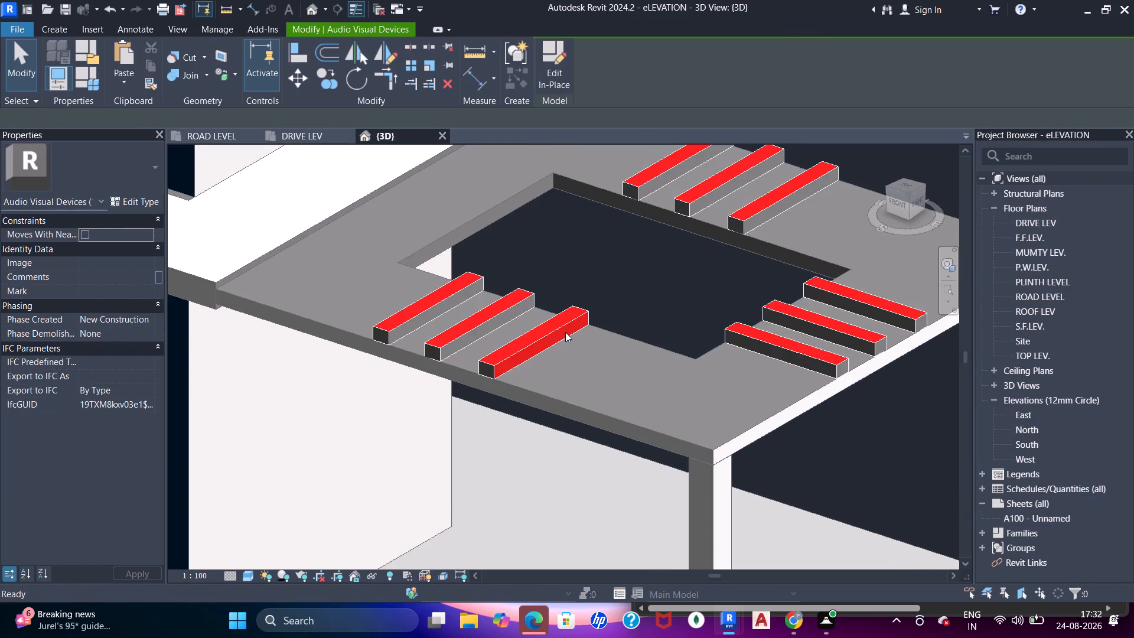
key("p")
key("t")
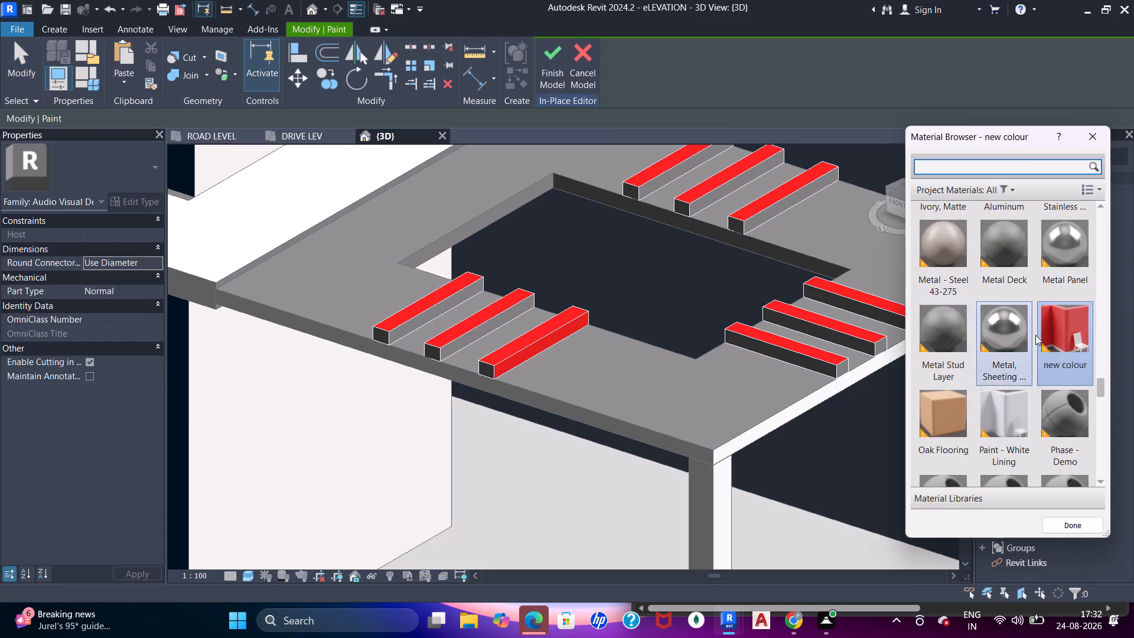
left_click_drag(1059, 348, 1015, 348)
scroll(360, 315, "up", 5)
scroll(486, 367, "up", 4)
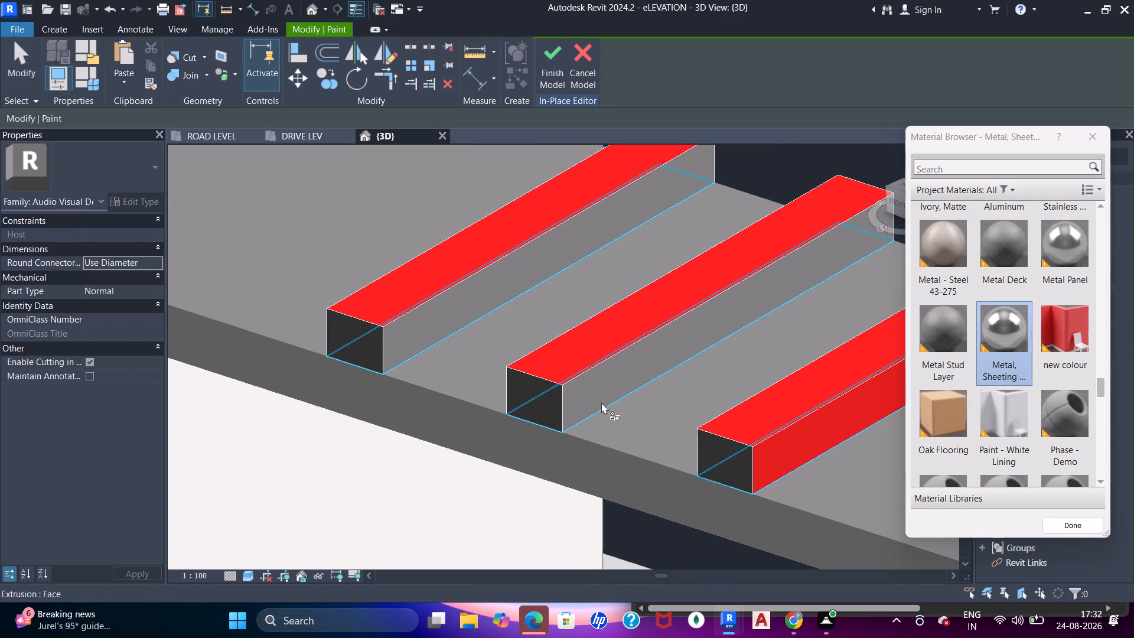
left_click(599, 401)
left_click(1067, 313)
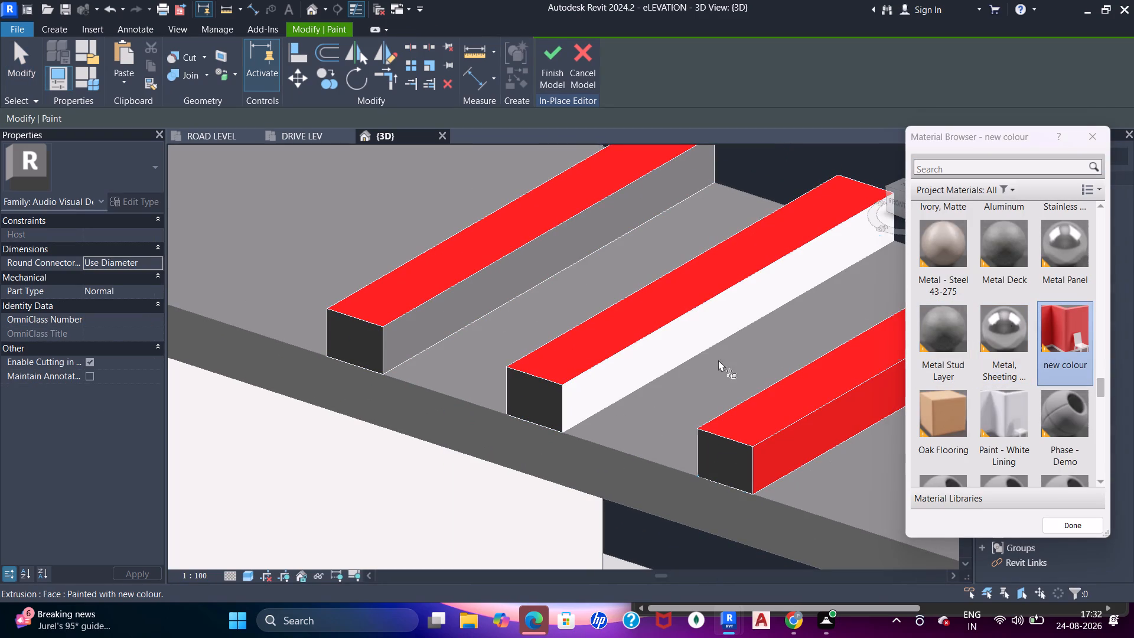
left_click(637, 369)
left_click(520, 395)
left_click(412, 324)
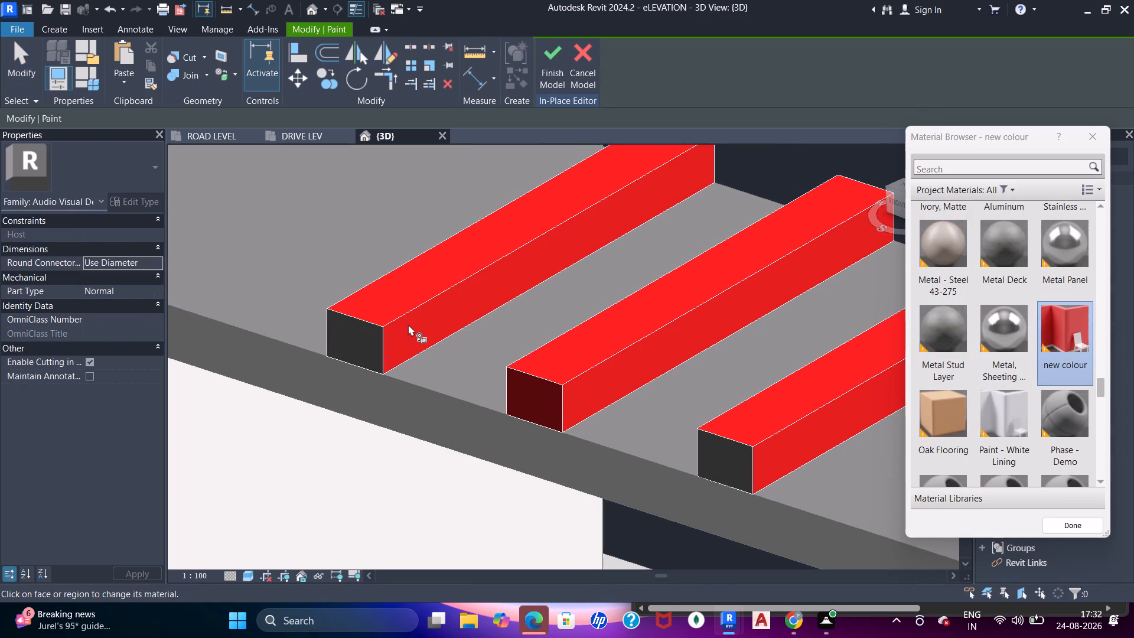
left_click(368, 336)
scroll(484, 284, "down", 10)
scroll(574, 298, "up", 14)
left_click(525, 353)
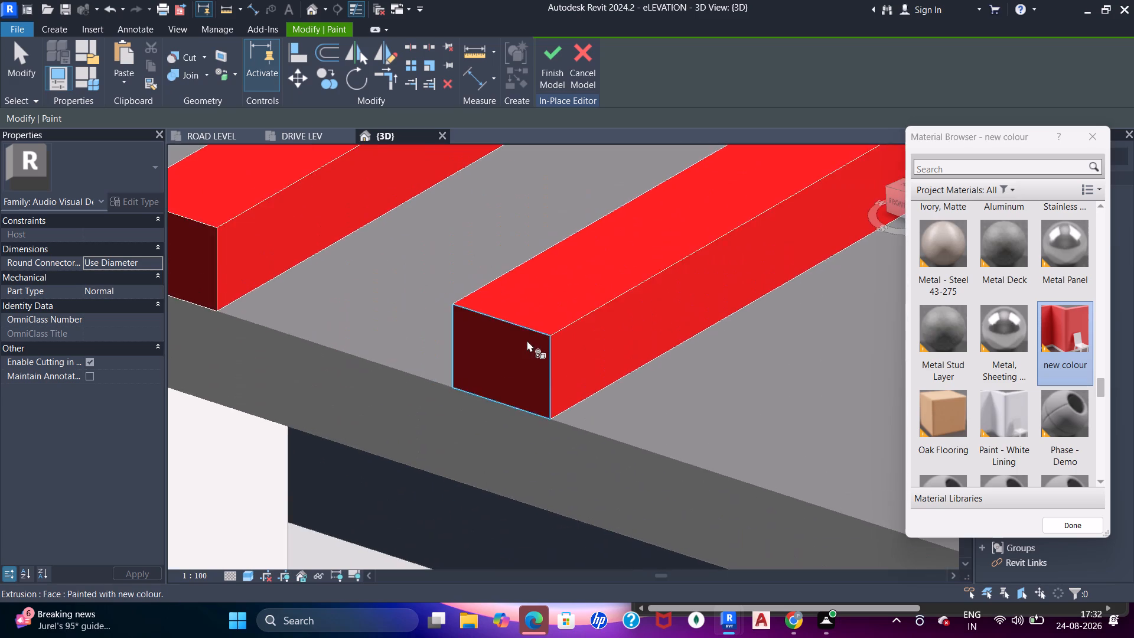
Paint the front-facing long sides and outer ends of the right-side slat group with new colour.
scroll(527, 340, "down", 18)
middle_click_drag(615, 322, 472, 333, "shift")
scroll(501, 357, "up", 1, "shift")
middle_click_drag(501, 357, 591, 318, "shift")
scroll(598, 331, "up", 18)
middle_click_drag(711, 287, 615, 327)
left_click_drag(644, 320, 655, 318)
left_click(704, 309)
scroll(719, 281, "down", 5)
middle_click_drag(711, 287, 646, 314)
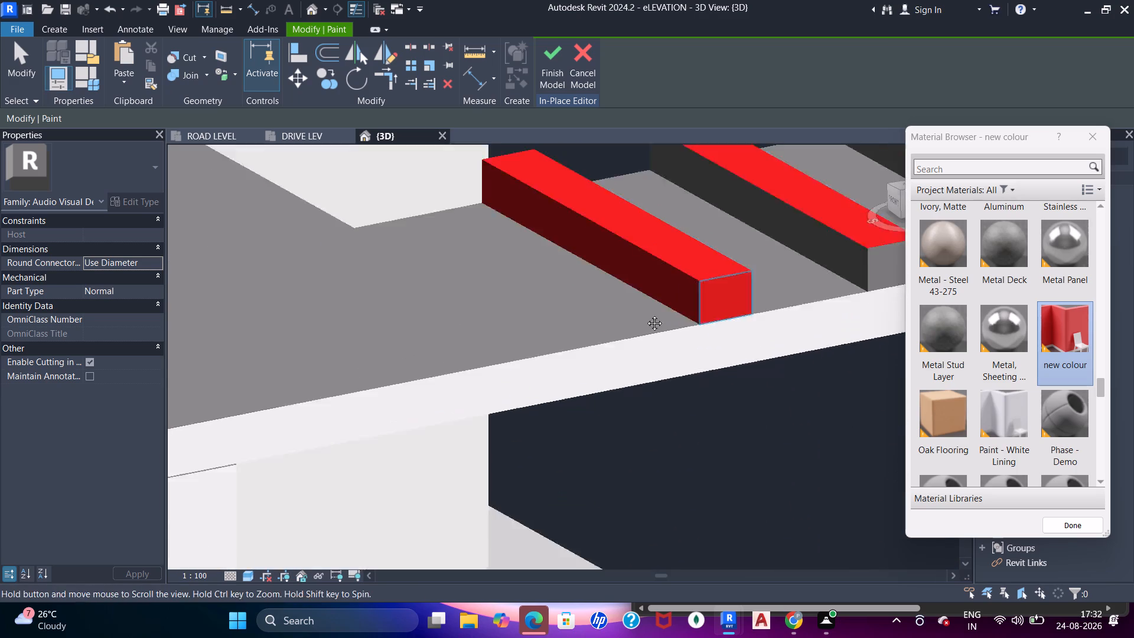
middle_click_drag(646, 314, 354, 400)
scroll(515, 354, "up", 5)
left_click(526, 385)
left_click_drag(477, 393, 484, 392)
middle_click_drag(540, 372, 387, 429)
left_click_drag(639, 376, 648, 375)
left_click(748, 373)
Paint the rear-facing long sides of the three right-side slats with new colour.
scroll(692, 279, "down", 11)
middle_click_drag(696, 336, 520, 328, "shift")
scroll(370, 302, "down", 5)
middle_click_drag(262, 367, 522, 364)
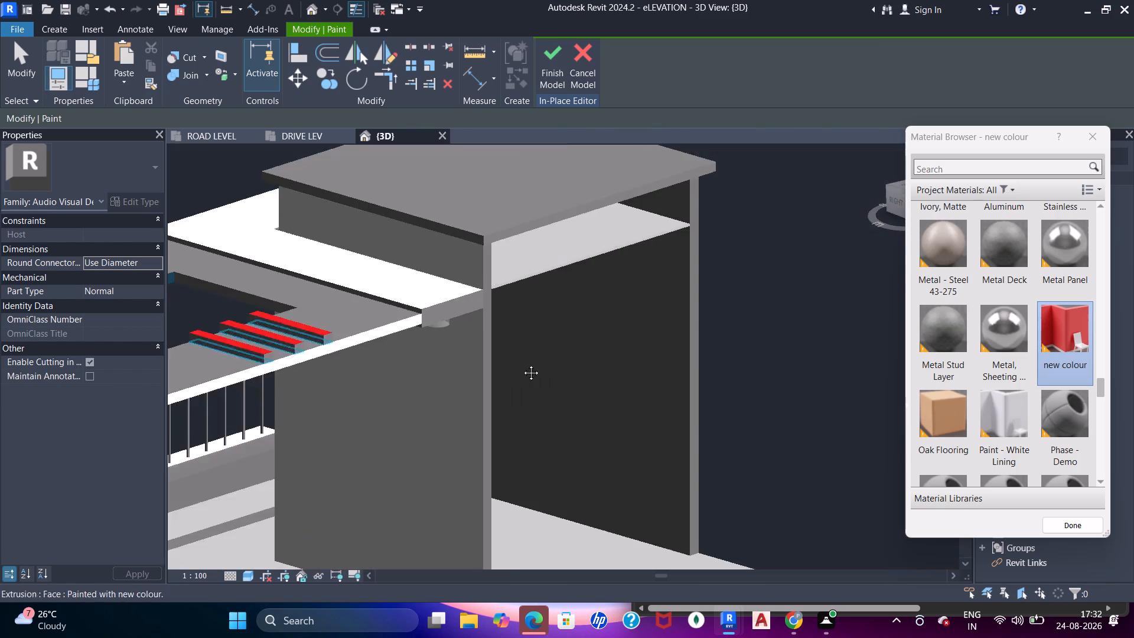
middle_click_drag(522, 364, 821, 288)
scroll(549, 309, "up", 10)
left_click(569, 229)
left_click(626, 267)
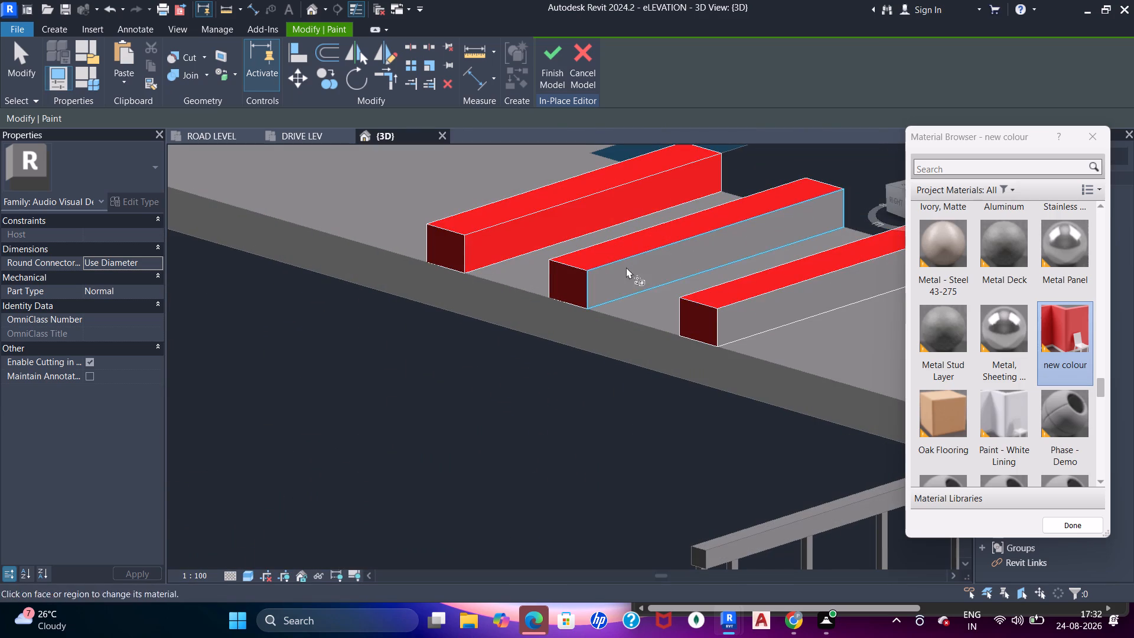
left_click(739, 325)
Paint the inner end faces of the three front slats, beside the pergola opening, with new colour.
scroll(708, 268, "down", 4)
middle_click_drag(677, 250, 463, 443)
scroll(654, 277, "up", 1)
scroll(522, 291, "up", 6)
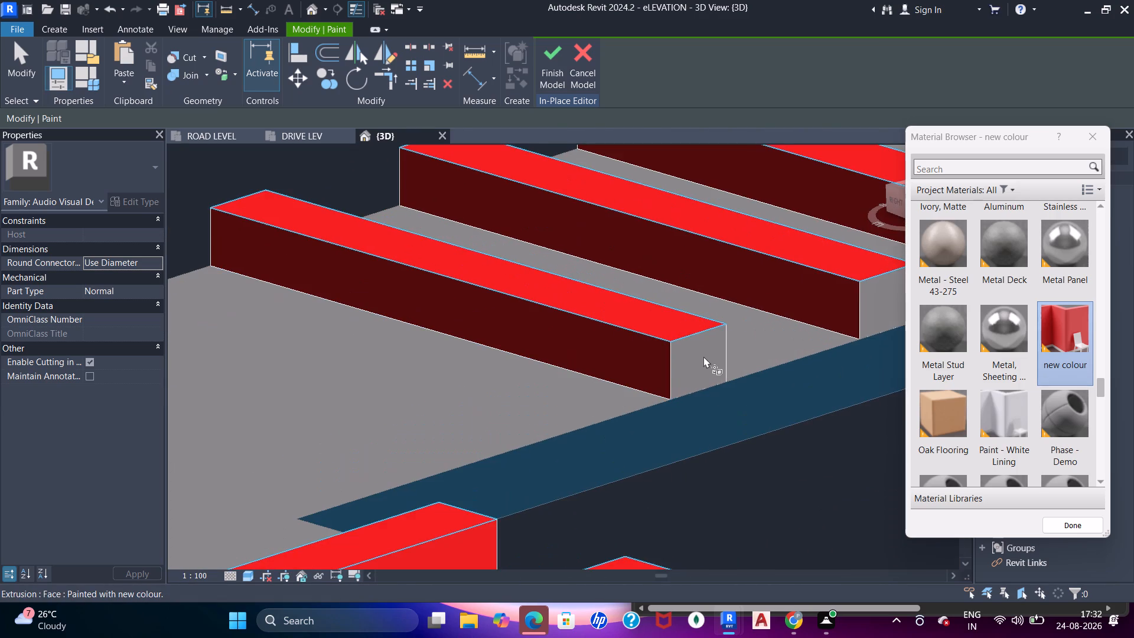
left_click(703, 356)
middle_click_drag(670, 344, 338, 372)
scroll(481, 339, "up", 3)
left_click(597, 331)
scroll(620, 313, "up", 1)
middle_click_drag(566, 328, 325, 355)
left_click(656, 269)
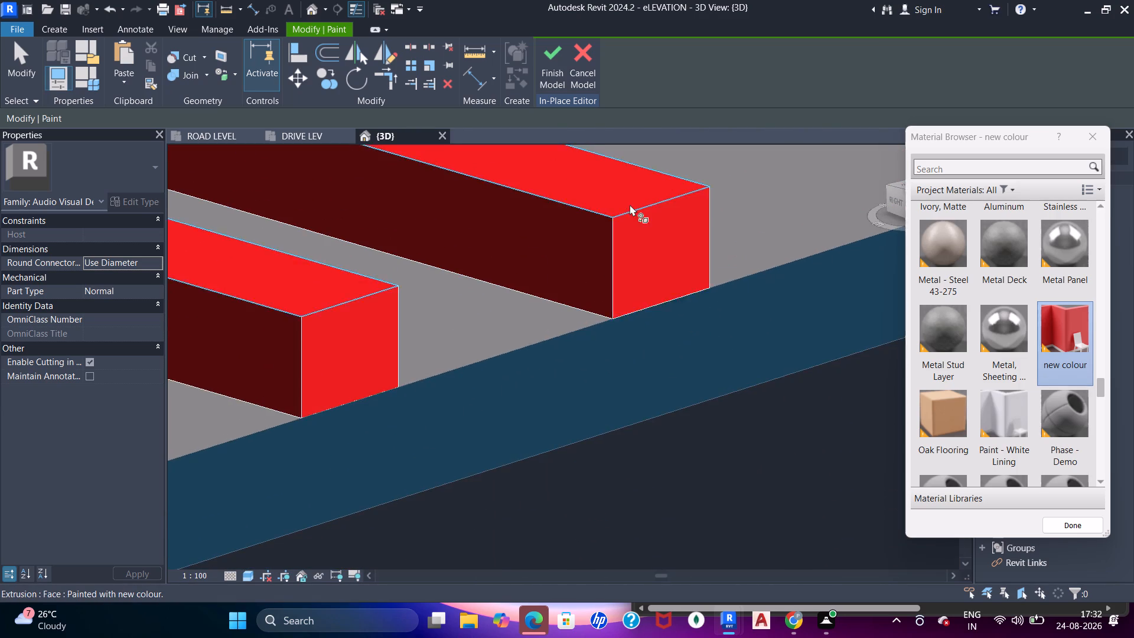
Paint the right-facing long sides and outer ends of the three rear slats with new colour.
scroll(630, 204, "down", 11)
middle_click_drag(648, 294, 328, 242)
scroll(457, 272, "up", 6)
left_click(576, 429)
scroll(594, 427, "up", 6)
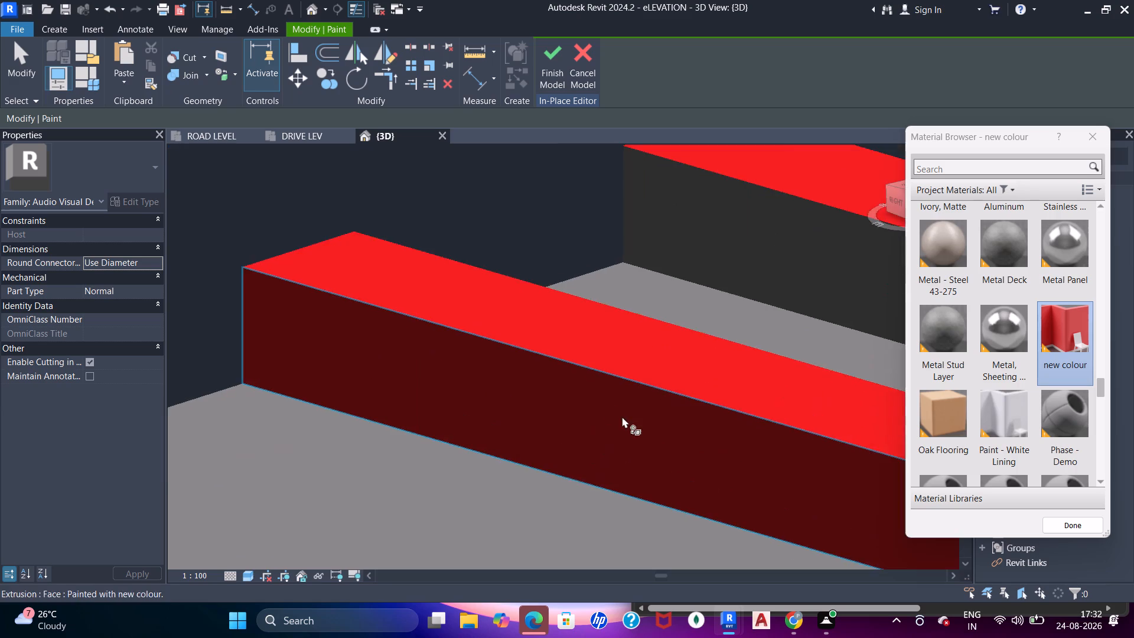
middle_click_drag(622, 416, 0, 179)
left_click(607, 349)
scroll(623, 126, "down", 11)
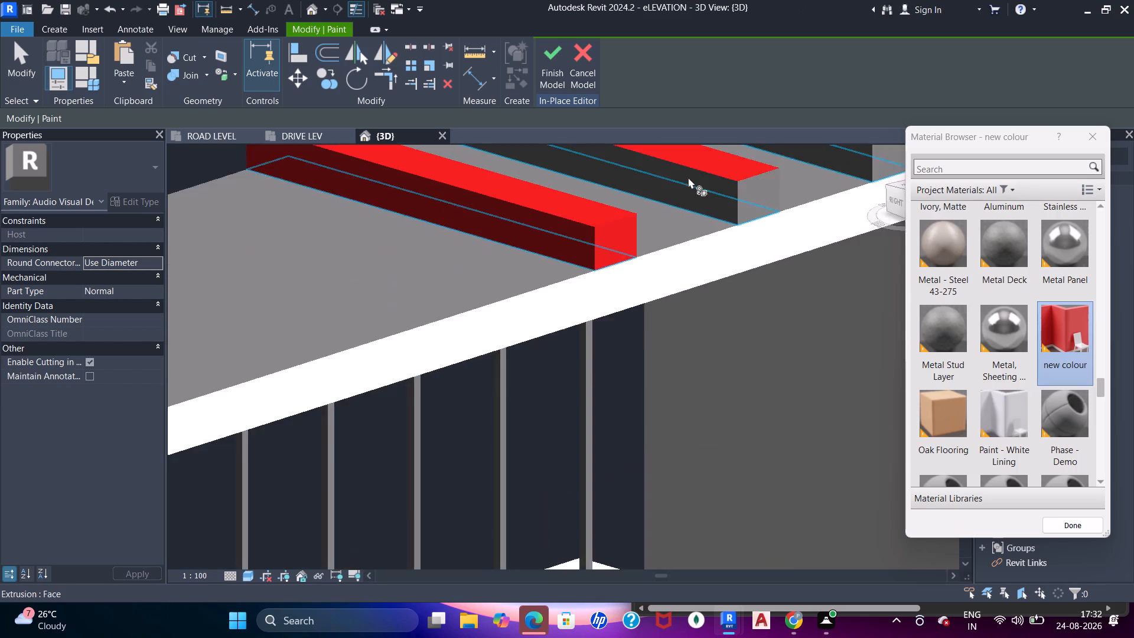
middle_click_drag(659, 205, 493, 369)
scroll(501, 367, "up", 5)
left_click_drag(622, 360, 612, 360)
left_click_drag(555, 368, 628, 328)
left_click(751, 242)
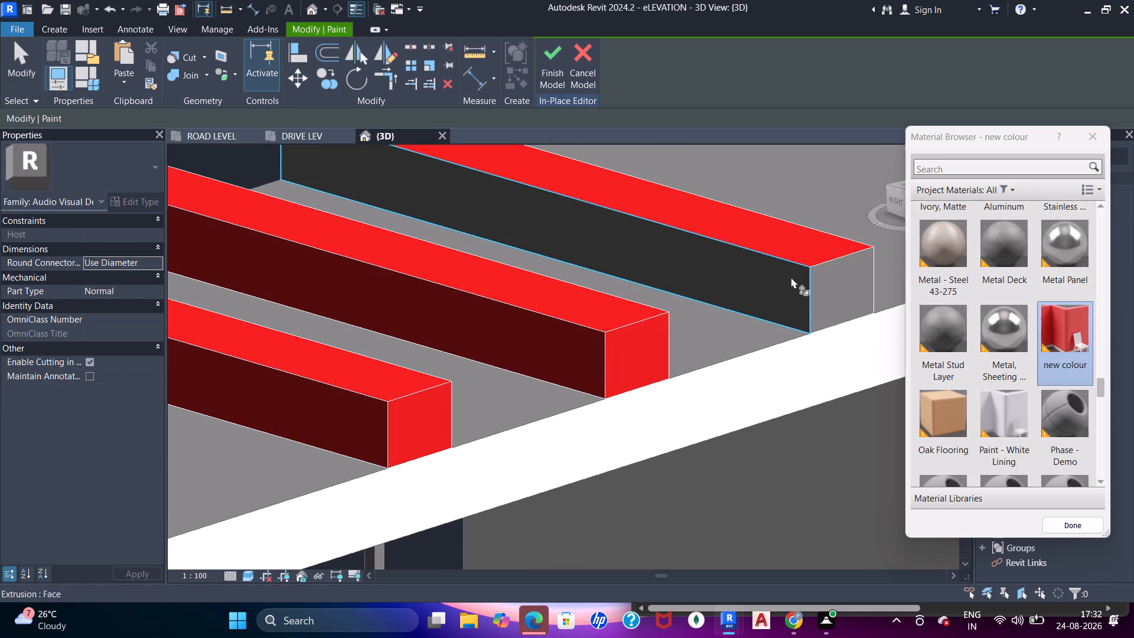
left_click(775, 284)
left_click(810, 289)
Paint the inner end faces of the three right-side slats with new colour.
scroll(776, 252, "down", 13)
middle_click_drag(724, 360, 491, 377, "shift")
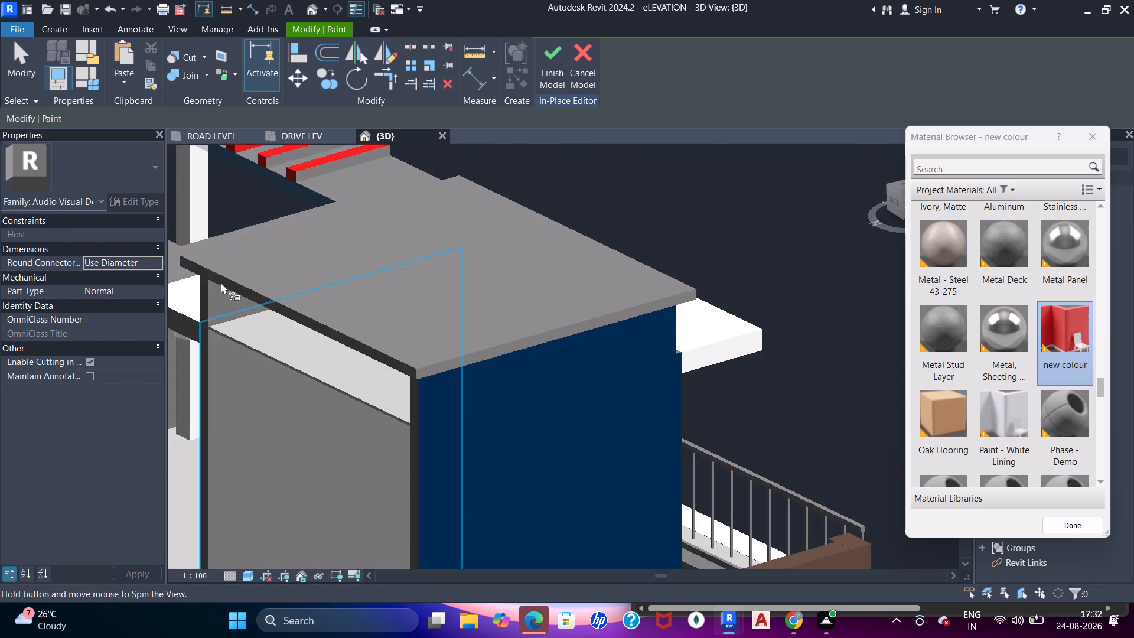
middle_click_drag(174, 270, 656, 328)
scroll(667, 239, "up", 7)
middle_click_drag(708, 215, 322, 341)
middle_click_drag(286, 306, 781, 317)
scroll(498, 284, "up", 6)
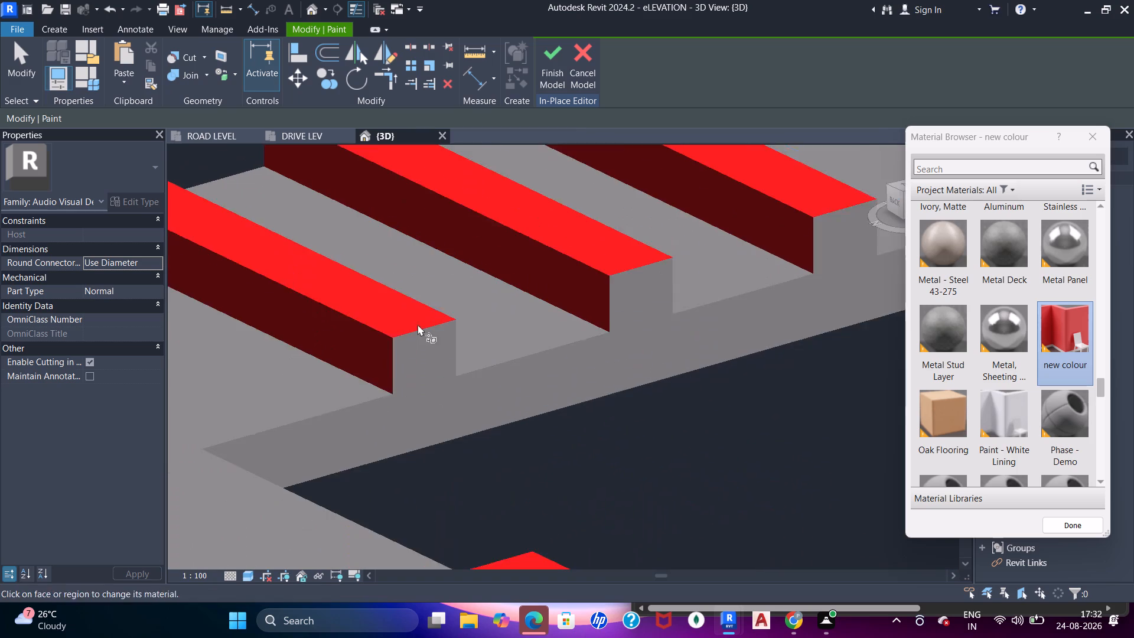
left_click_drag(419, 356, 425, 354)
left_click_drag(691, 295, 702, 292)
middle_click_drag(714, 292, 416, 294)
left_click(618, 236)
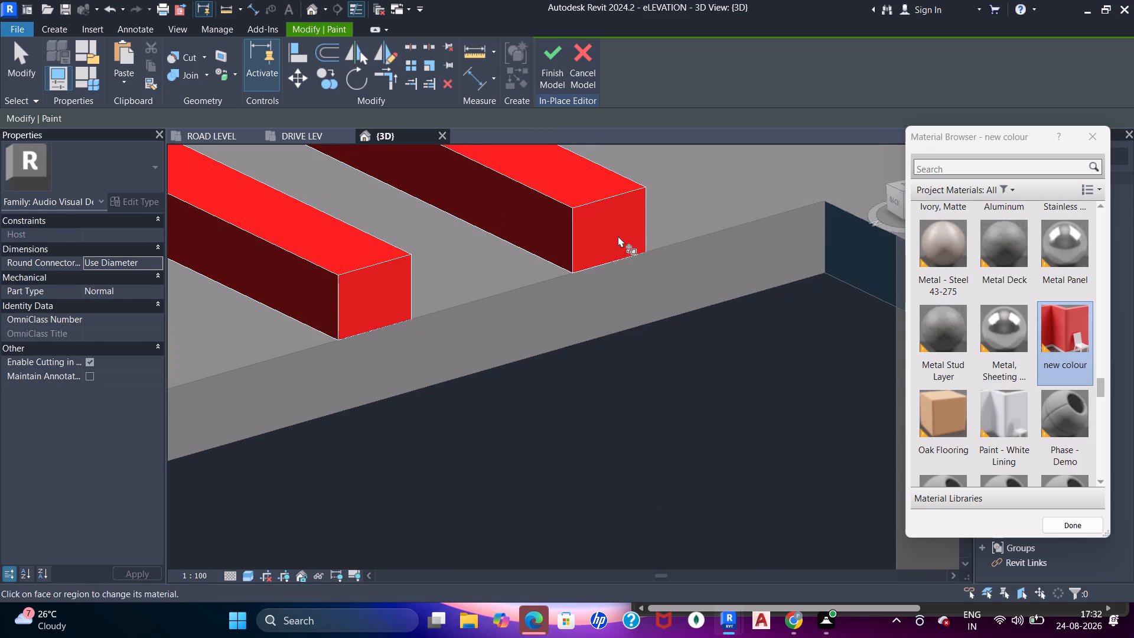
Paint the remaining left-facing long sides of the front and rear slat groups with new colour.
scroll(622, 216, "down", 12)
middle_click_drag(718, 324, 420, 298)
scroll(523, 262, "up", 12)
left_click(487, 297)
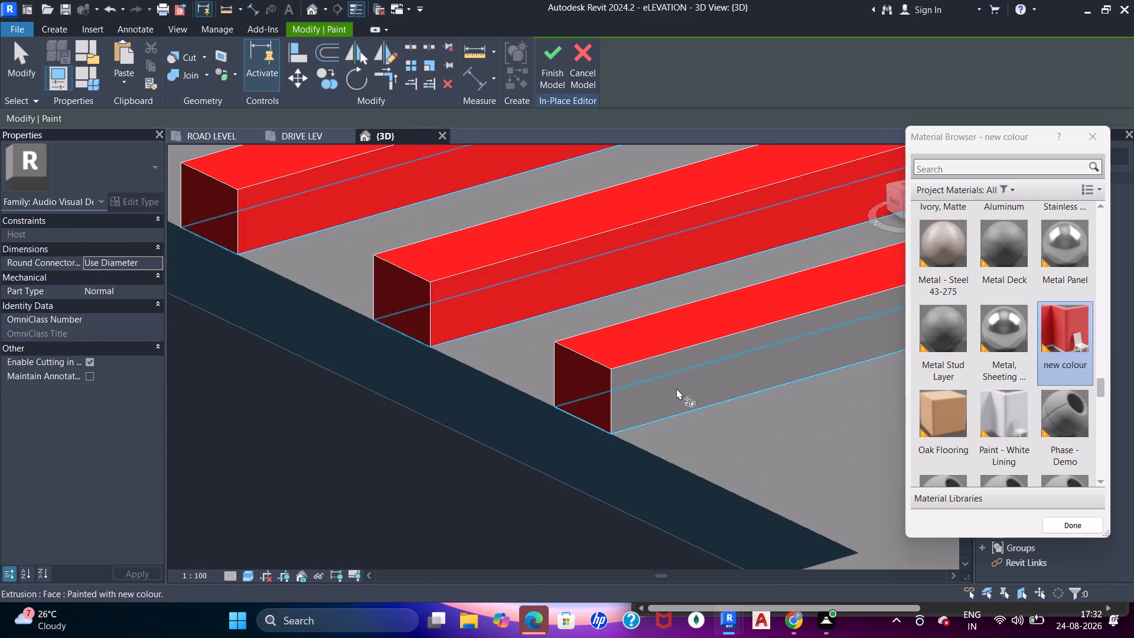
left_click(686, 401)
scroll(565, 302, "down", 7)
middle_click_drag(178, 406, 637, 233)
scroll(526, 304, "up", 6)
left_click(505, 350)
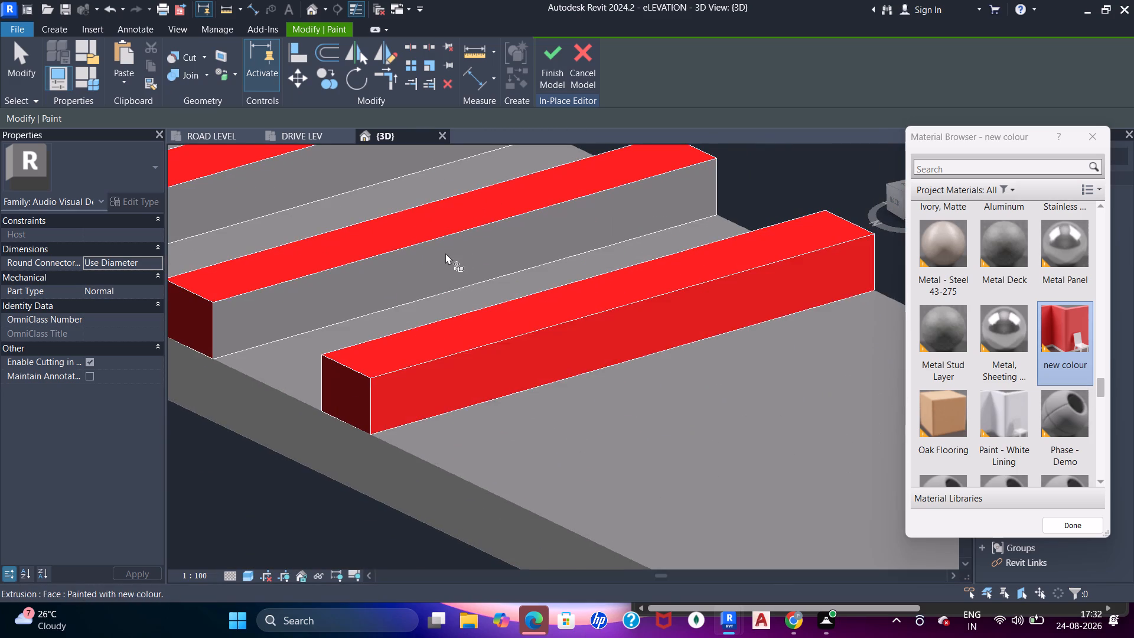
left_click(445, 253)
middle_click_drag(443, 230, 561, 338)
left_click(488, 263)
Paint the inner end faces of the three rear slats with new colour and finish the in-place model.
scroll(523, 241, "down", 14)
middle_click_drag(650, 371, 458, 364, "shift")
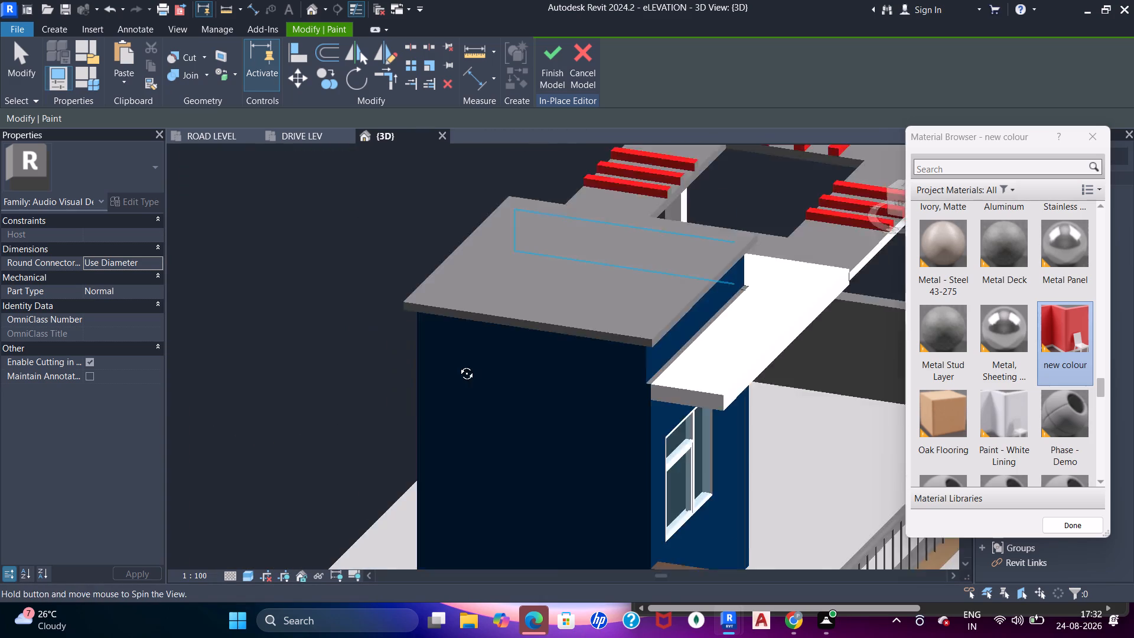
middle_click_drag(458, 364, 444, 356, "shift")
middle_click_drag(754, 192, 475, 315)
scroll(599, 267, "up", 12)
middle_click_drag(321, 340, 738, 357)
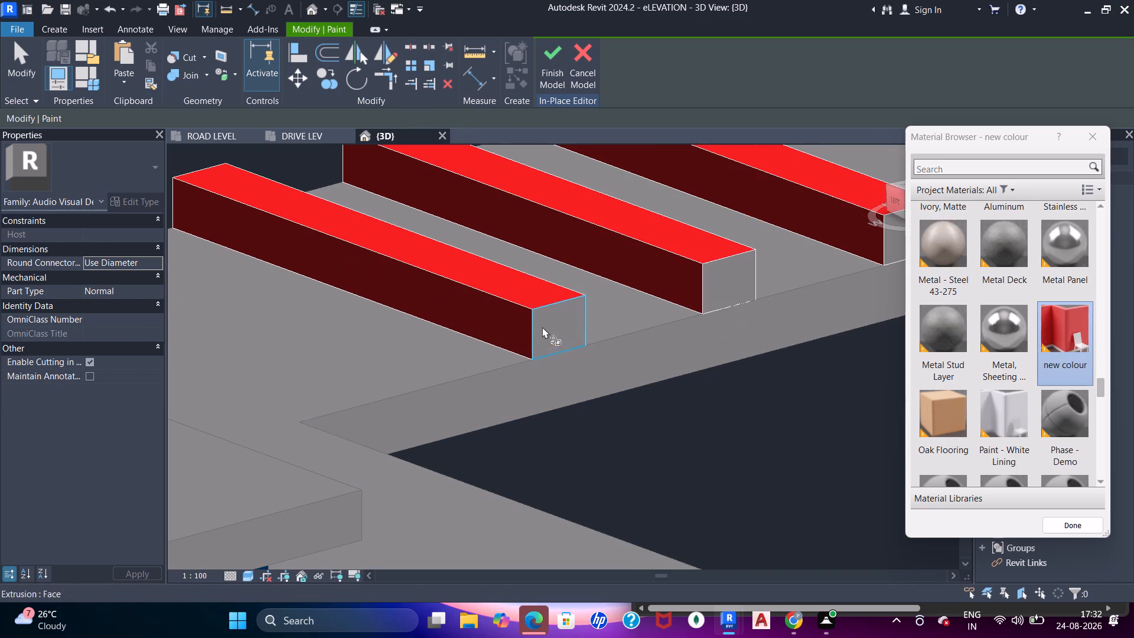
left_click_drag(542, 327, 556, 325)
left_click_drag(728, 287, 735, 286)
middle_click_drag(744, 285, 565, 351)
scroll(579, 340, "up", 1)
left_click_drag(793, 276, 782, 281)
left_click(767, 282)
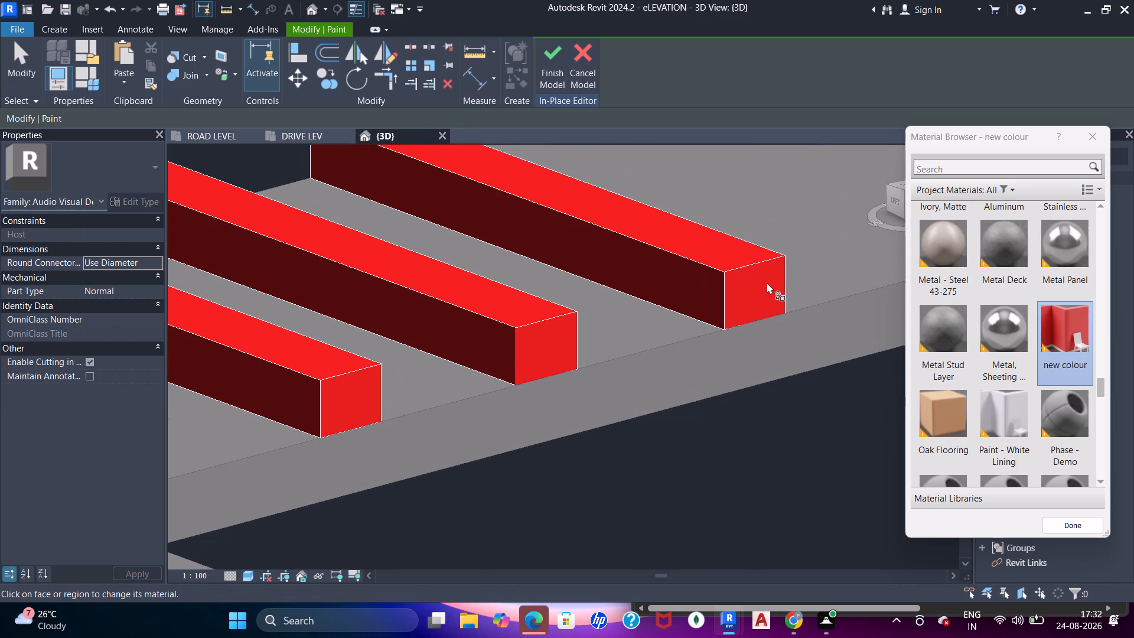
scroll(980, 319, "down", 5)
scroll(979, 320, "up", 5)
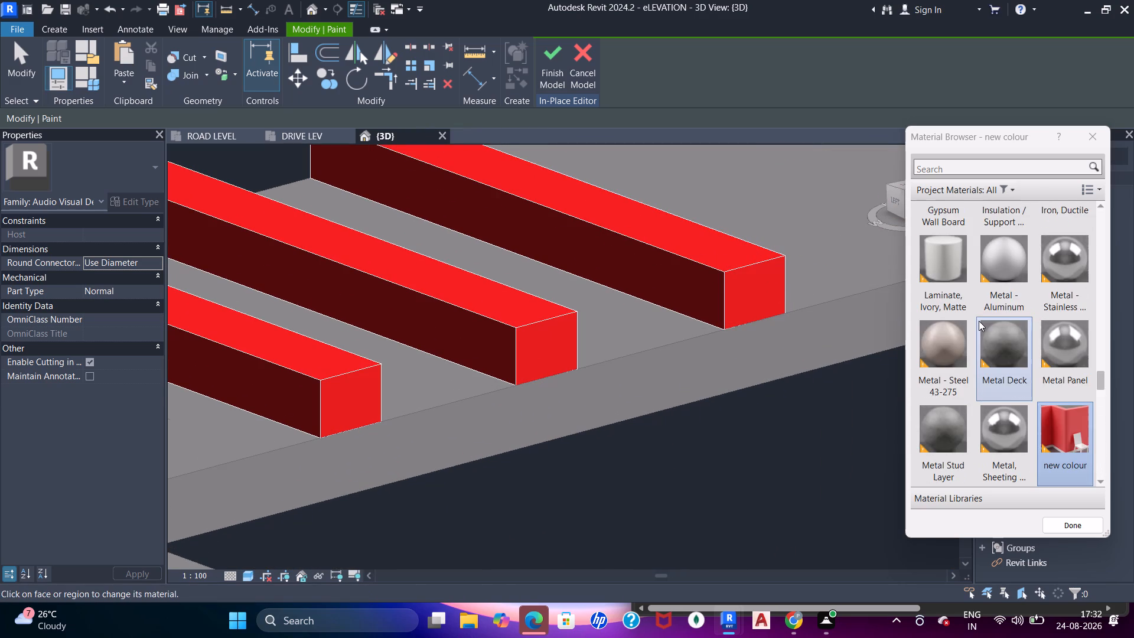
scroll(979, 321, "down", 2)
scroll(979, 321, "up", 2)
key("Escape")
key("Escape")
scroll(657, 250, "down", 13)
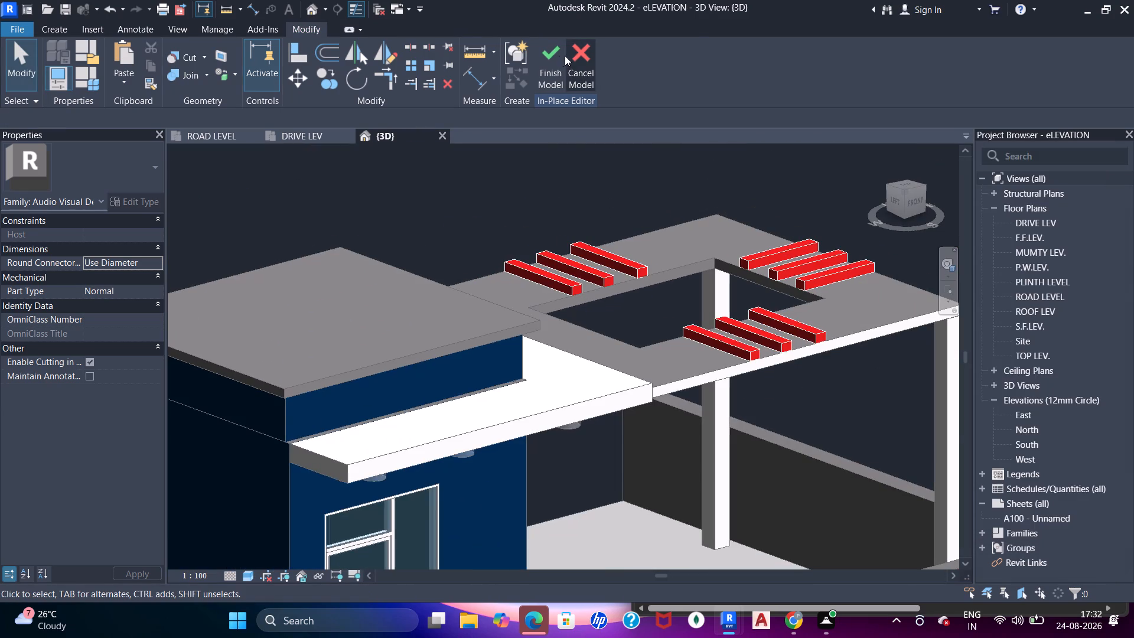
left_click(559, 56)
Examine the fully painted pergola slats and the terrace from several angles in the 3D view.
scroll(721, 297, "down", 3)
middle_click_drag(794, 346, 653, 352, "shift")
key("Escape")
middle_click_drag(755, 352, 589, 359)
middle_click_drag(637, 372, 634, 362, "shift")
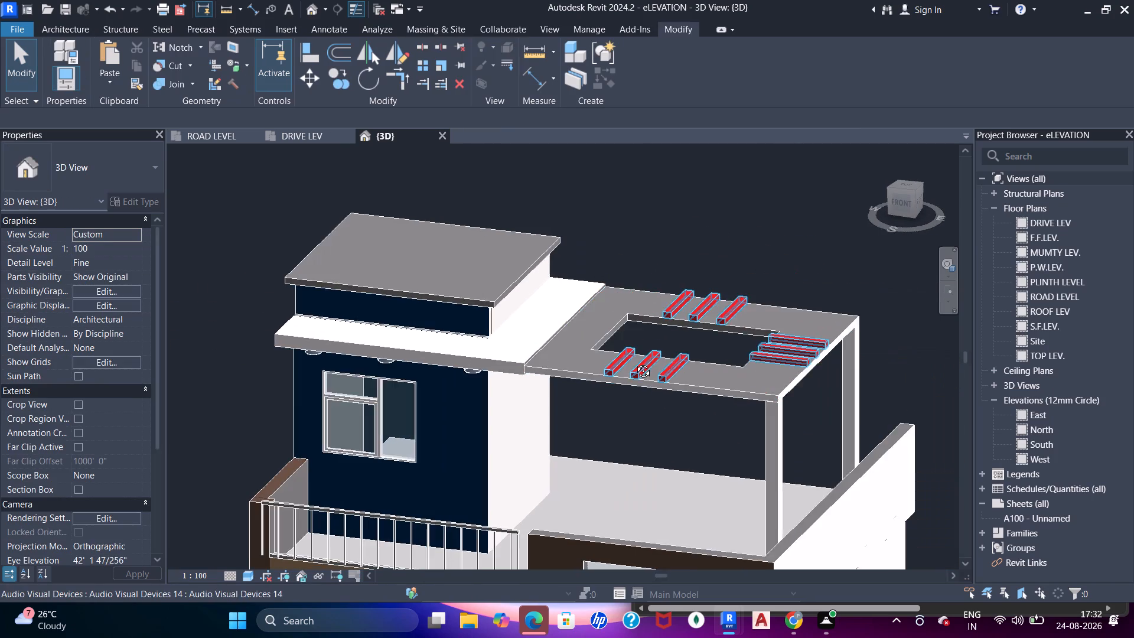
middle_click_drag(634, 362, 597, 377, "shift")
scroll(617, 365, "up", 3)
scroll(622, 362, "down", 5)
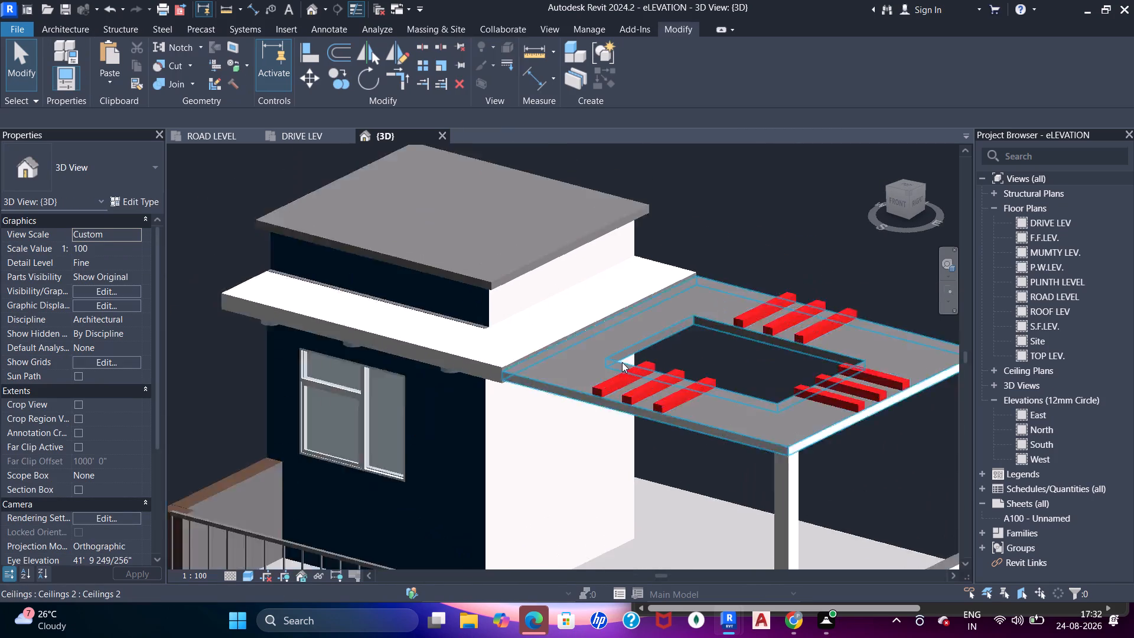
middle_click_drag(634, 402, 649, 391, "shift")
scroll(629, 382, "down", 5)
middle_click_drag(617, 422, 722, 334, "shift")
middle_click_drag(708, 360, 601, 459)
scroll(659, 370, "up", 5)
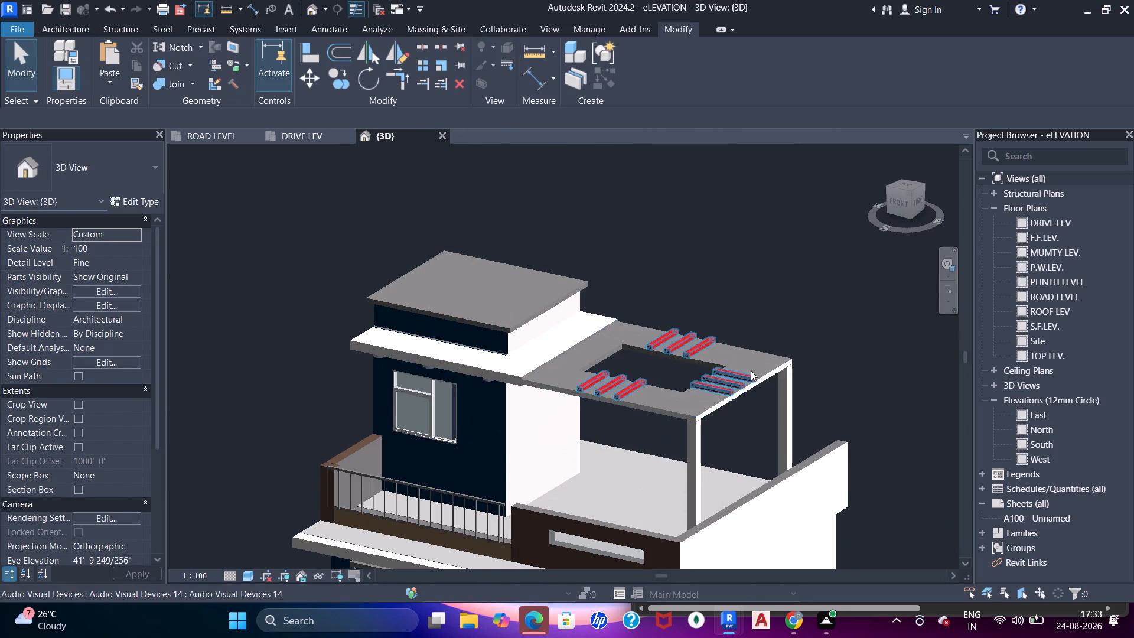
Open the terrace pergola slab for in-place editing and start the Paint tool.
key("p")
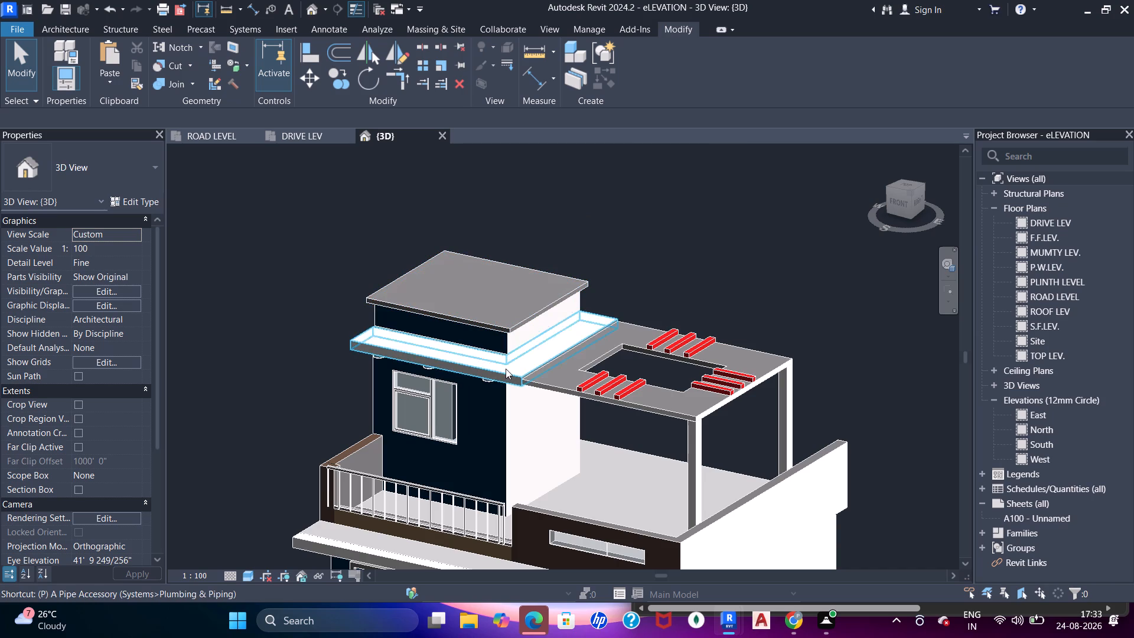
key("Escape")
left_click(549, 375)
double_click(556, 373)
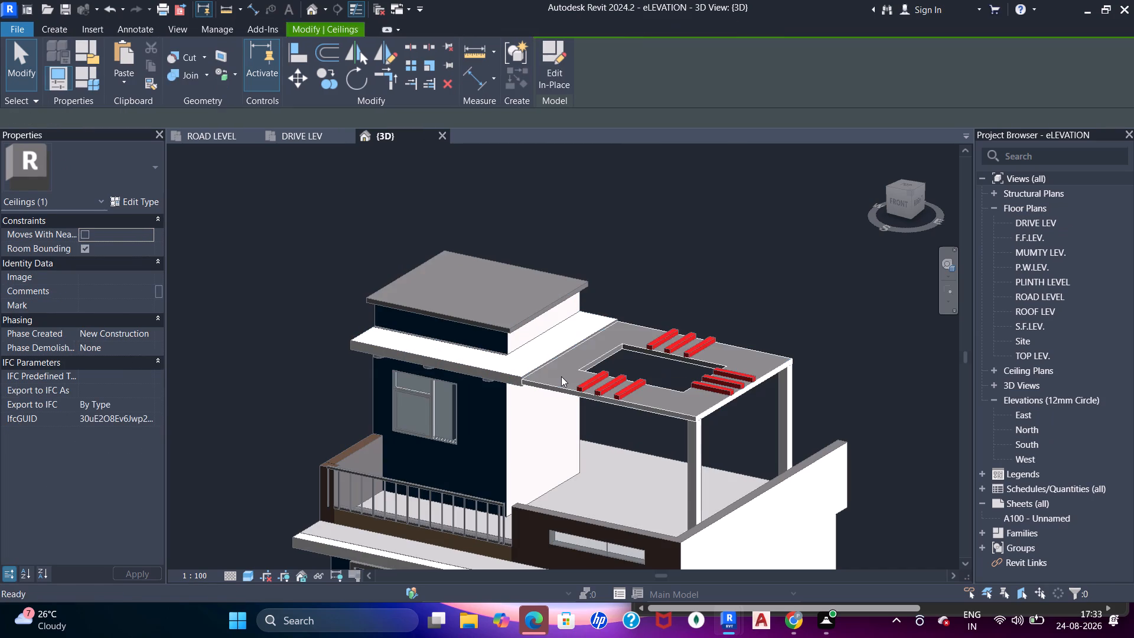
key("p")
key("t")
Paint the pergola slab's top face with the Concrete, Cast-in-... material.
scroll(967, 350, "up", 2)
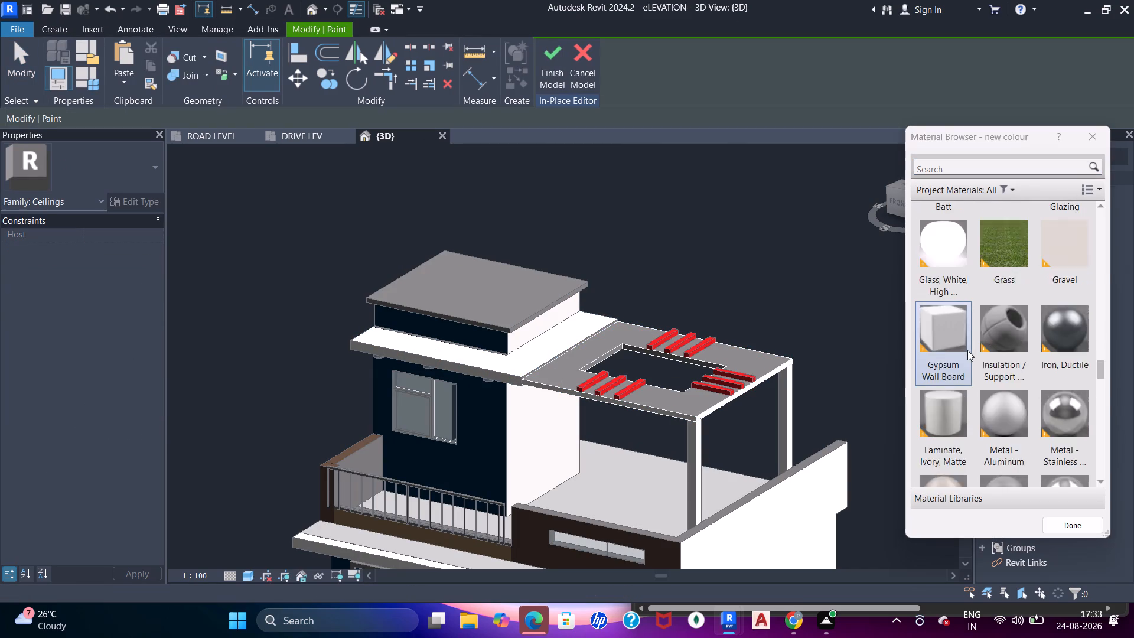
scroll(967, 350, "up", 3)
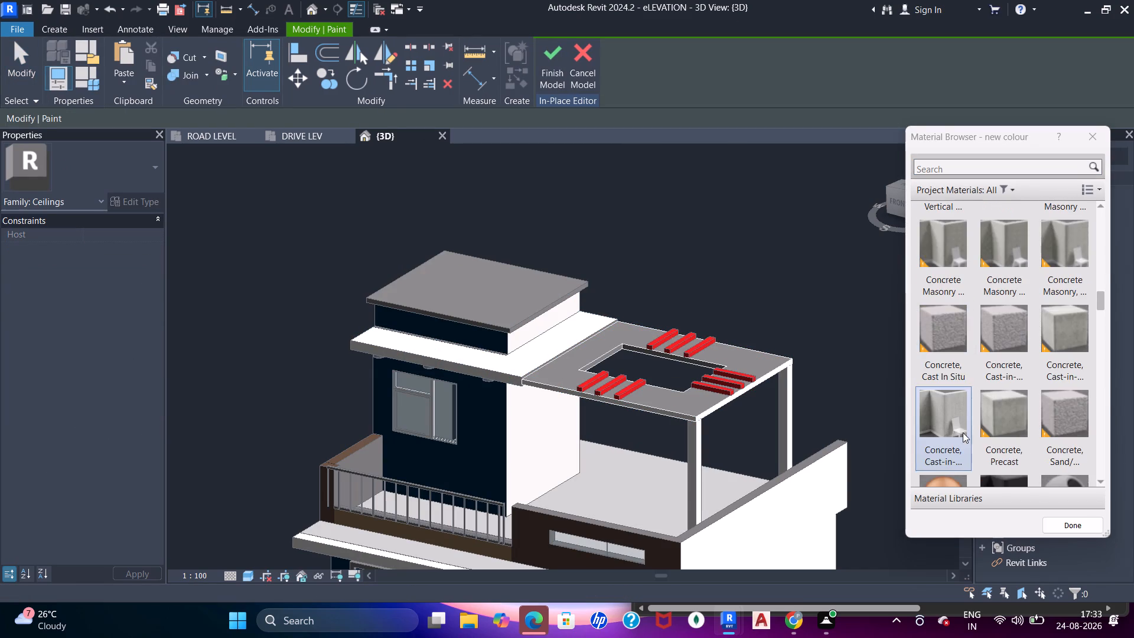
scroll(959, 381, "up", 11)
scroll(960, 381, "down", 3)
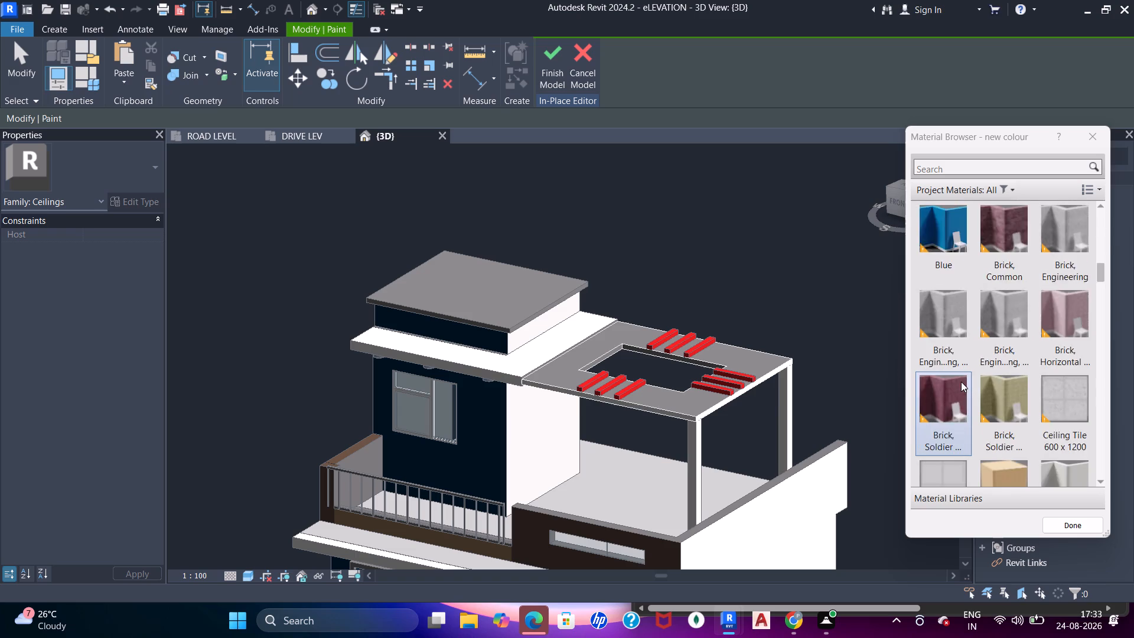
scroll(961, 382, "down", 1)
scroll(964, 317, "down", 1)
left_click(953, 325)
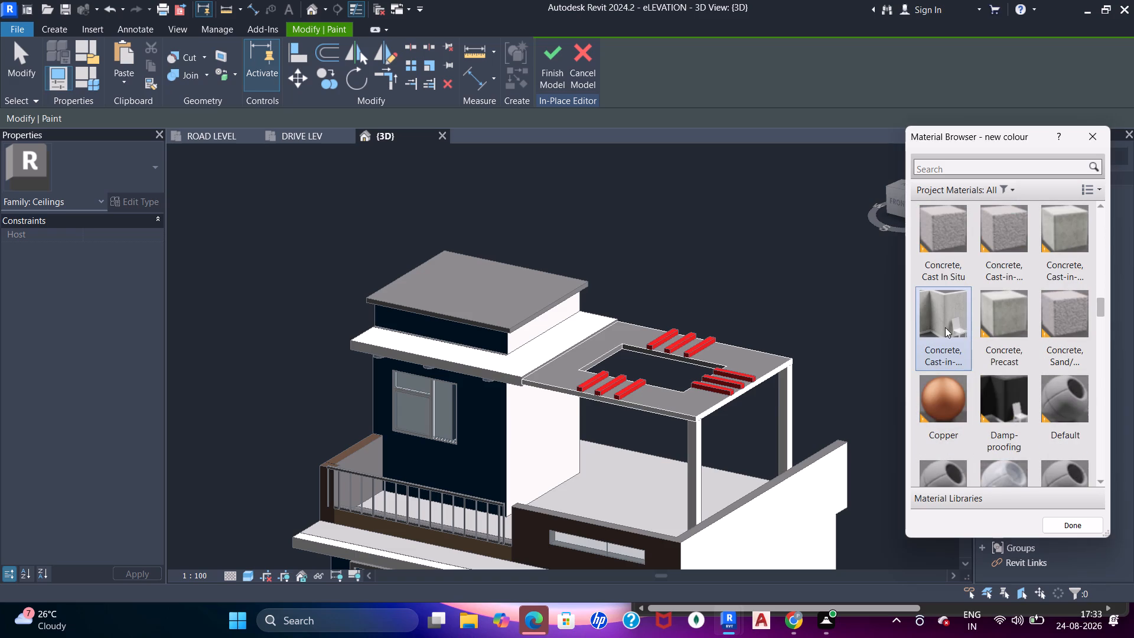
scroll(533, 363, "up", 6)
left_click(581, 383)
Paint the pergola slab's top face with Gypsum Wall Board.
scroll(1029, 343, "down", 1)
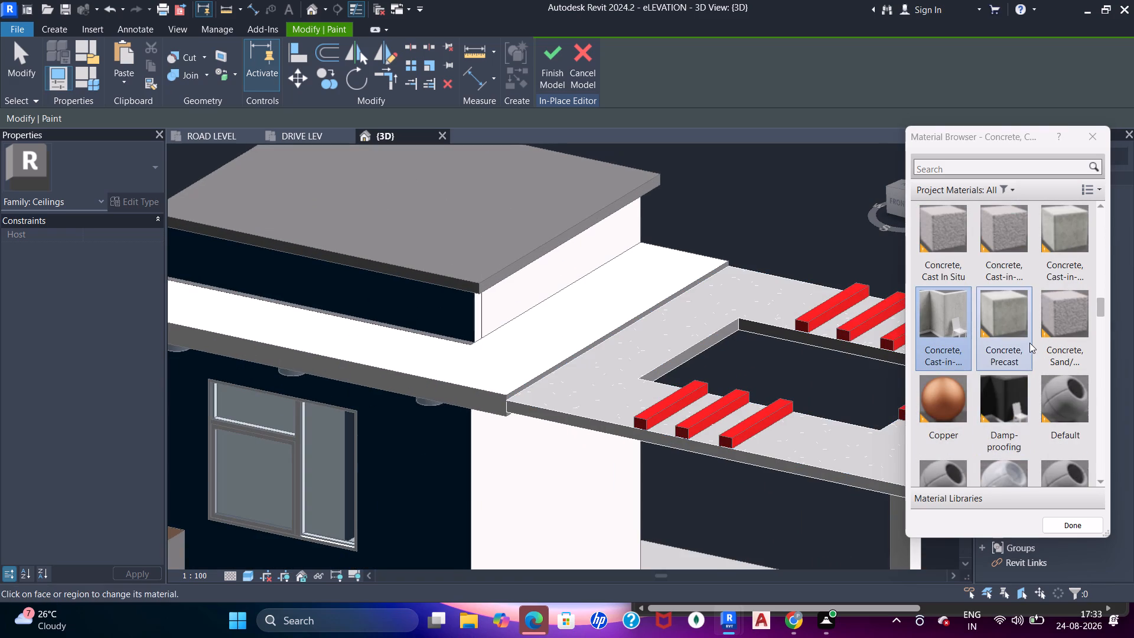
scroll(1029, 343, "down", 2)
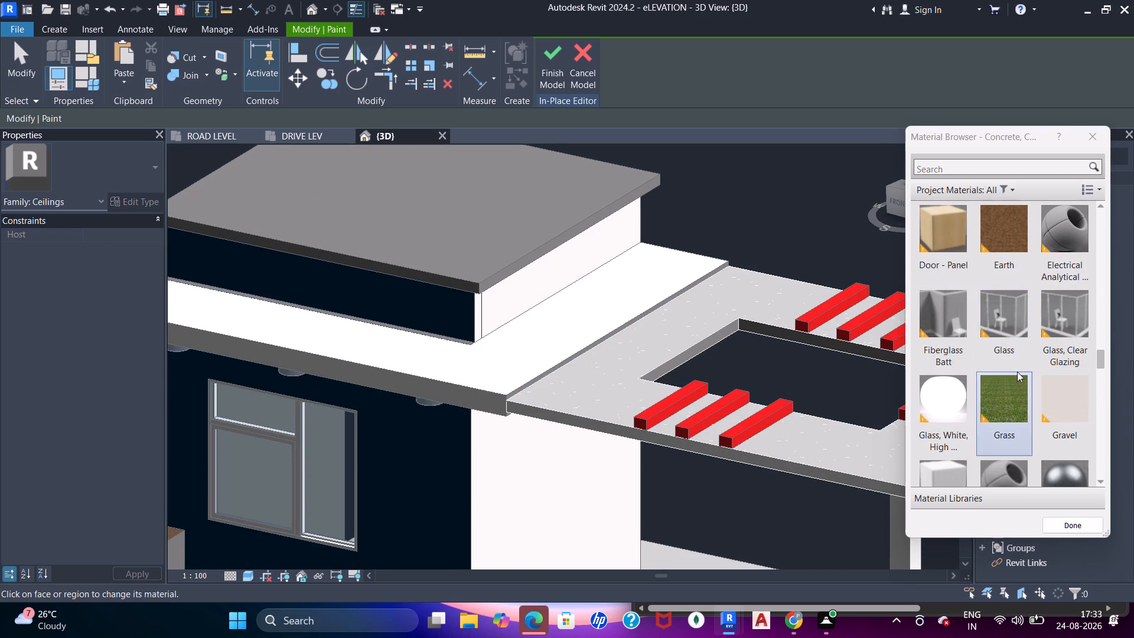
scroll(985, 269, "down", 1)
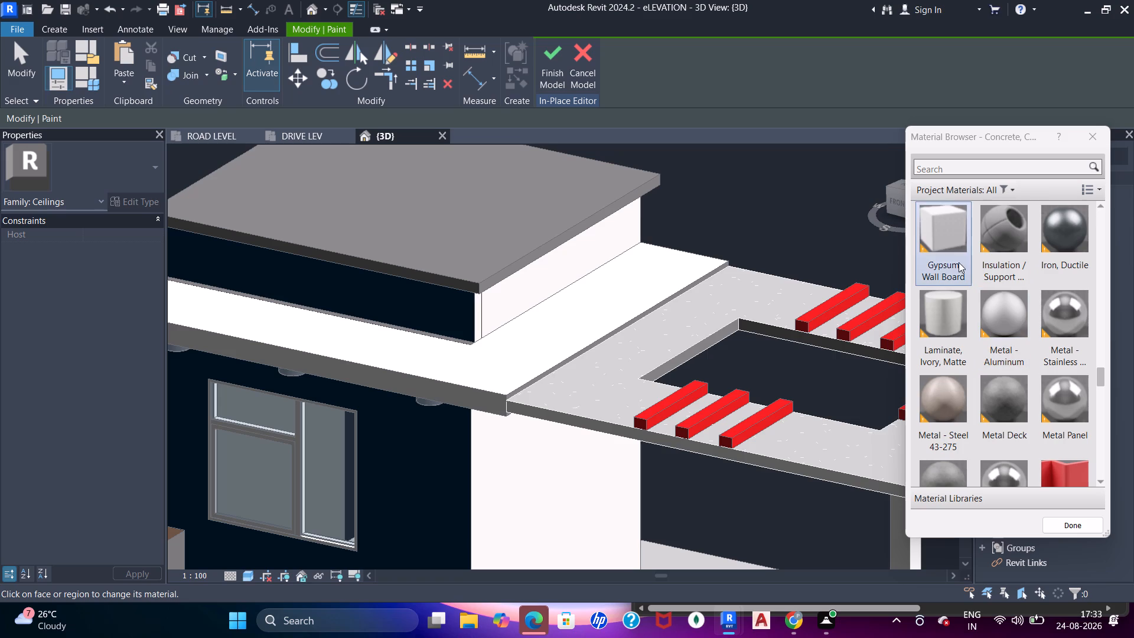
left_click(943, 246)
left_click(605, 375)
scroll(653, 369, "down", 3)
middle_click_drag(674, 398, 675, 372, "shift")
Try painting the narrow exposed edge where the pergola slab meets the adjoining stair-room projection slab with Gypsum Wall Board, and finish the in-place model.
scroll(607, 354, "up", 12)
scroll(450, 389, "up", 7)
left_click(423, 408)
scroll(438, 409, "down", 5)
left_click_drag(432, 402, 426, 402)
scroll(421, 404, "up", 12)
left_click(412, 415)
scroll(426, 402, "down", 7)
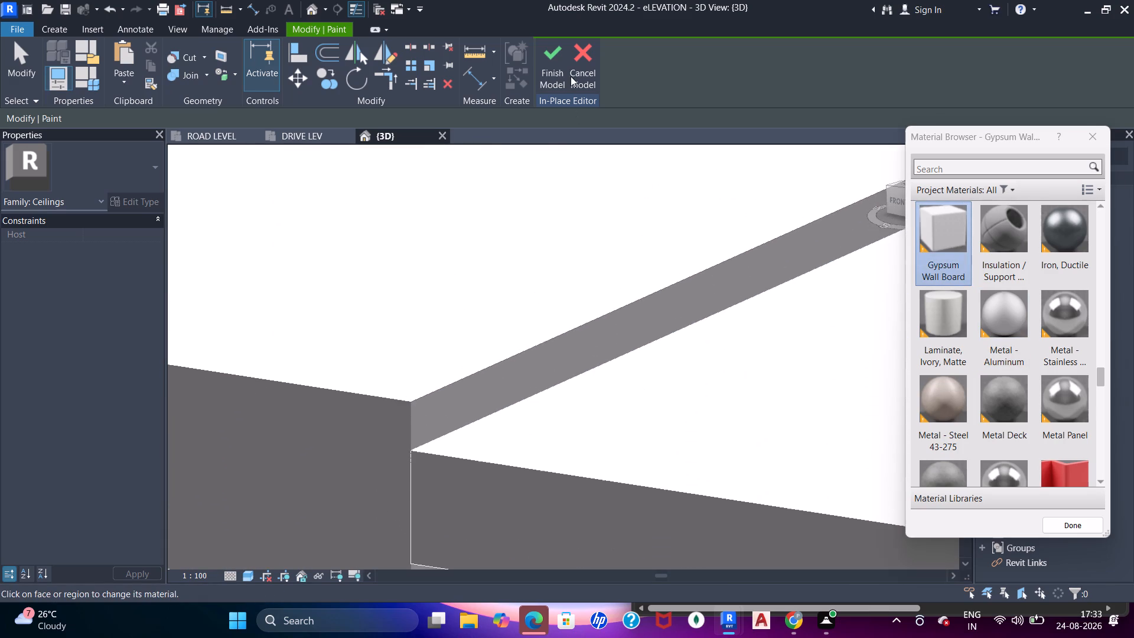
left_click(549, 63)
key("Escape")
Edit the stair-room projection slab in place, paint its exposed edge beside the pergola slab with Gypsum Wall Board, and finish the model.
double_click(469, 395)
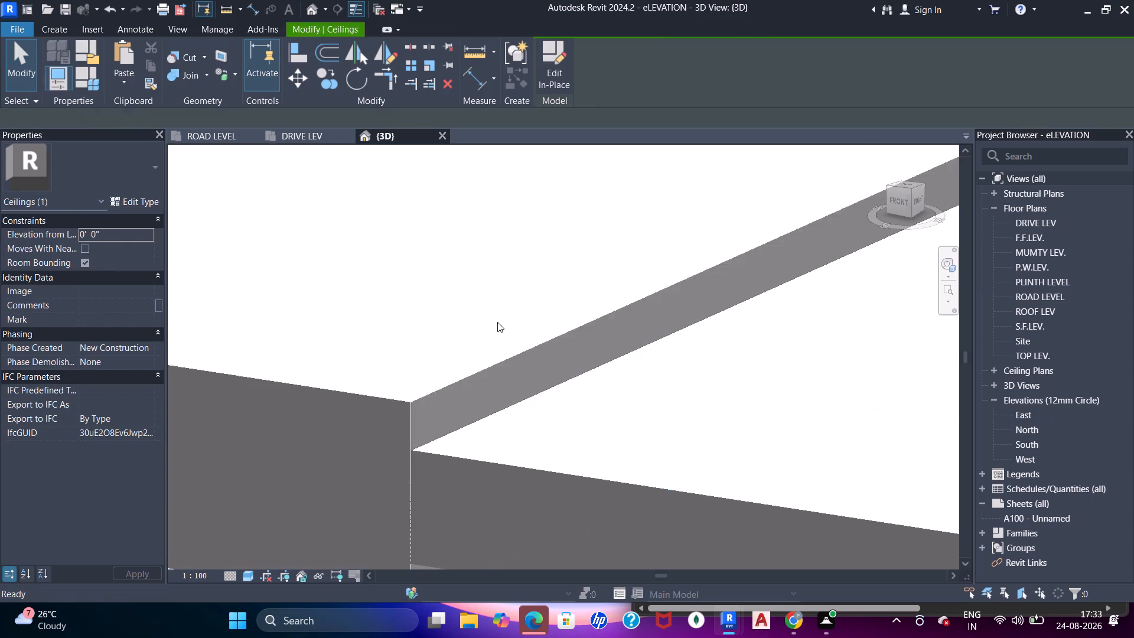
key("p")
key("t")
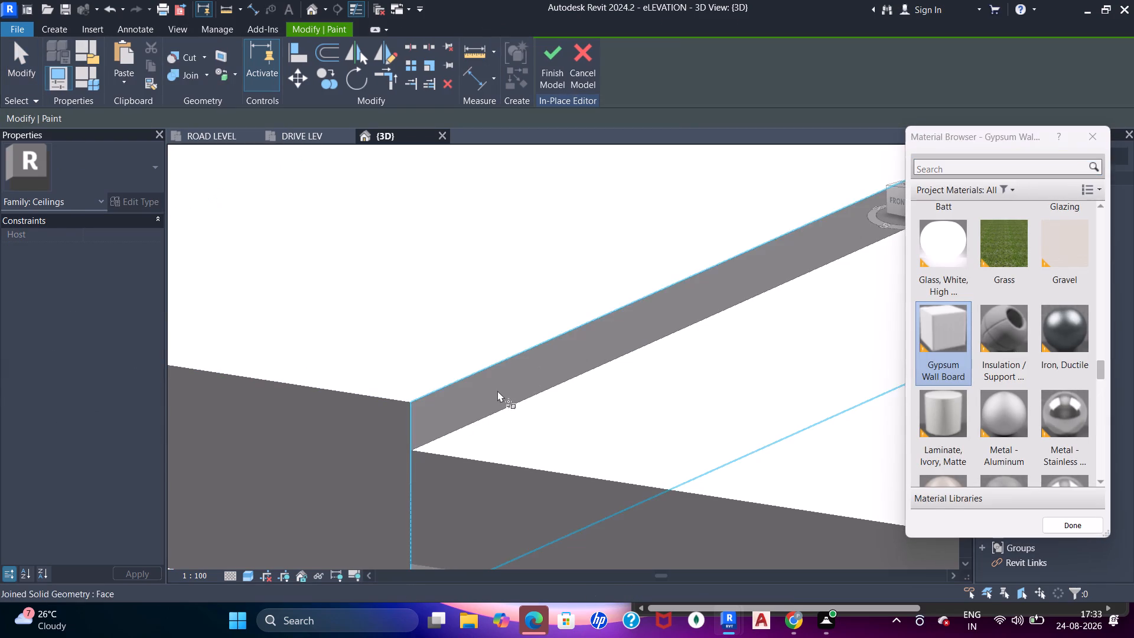
left_click(497, 390)
scroll(498, 357, "down", 12)
key("Escape")
left_click(543, 52)
Examine the painted pergola slab and the whole front elevation from several angles in the 3D view.
scroll(532, 301, "down", 3)
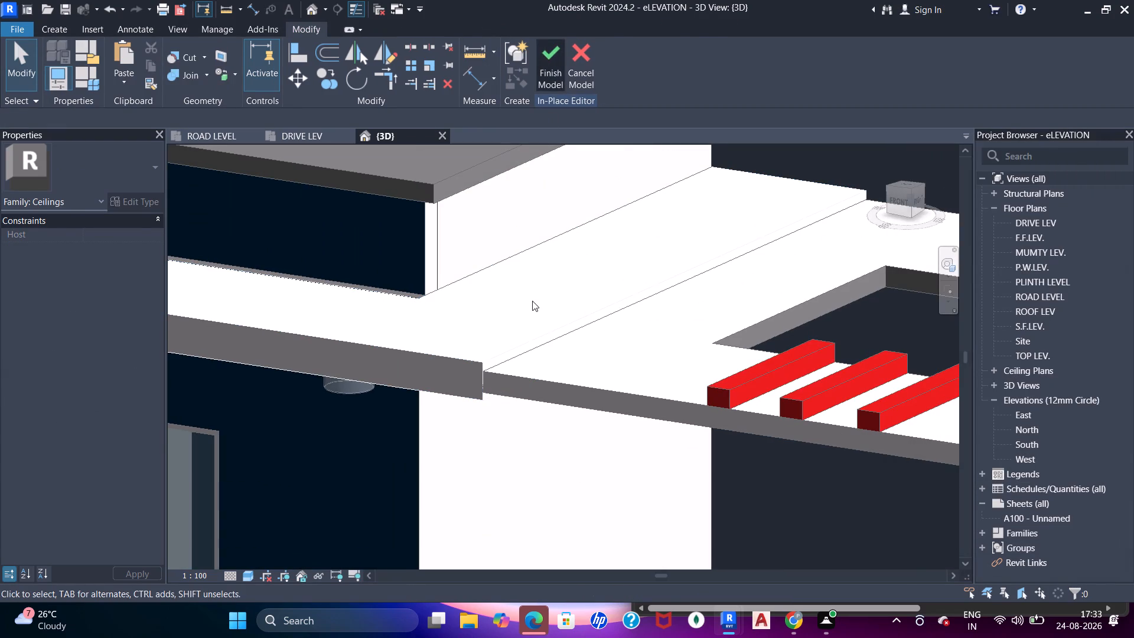
scroll(532, 301, "down", 9)
middle_click_drag(539, 362, 610, 402, "shift")
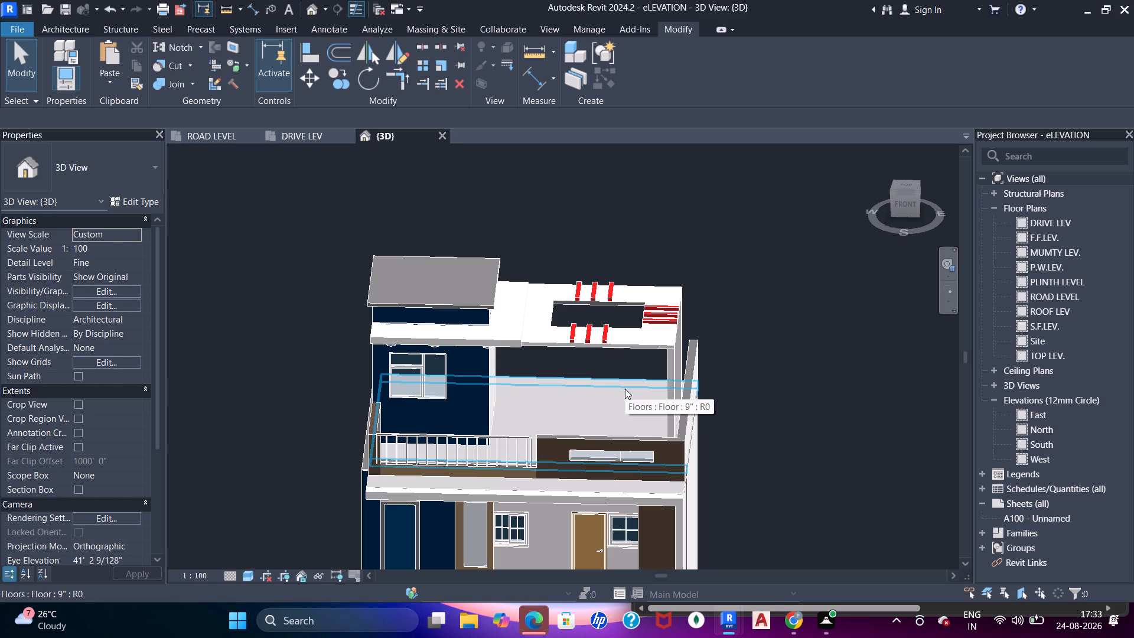
scroll(598, 381, "down", 2)
middle_click_drag(572, 405, 673, 300, "shift")
middle_click_drag(653, 313, 591, 354, "shift")
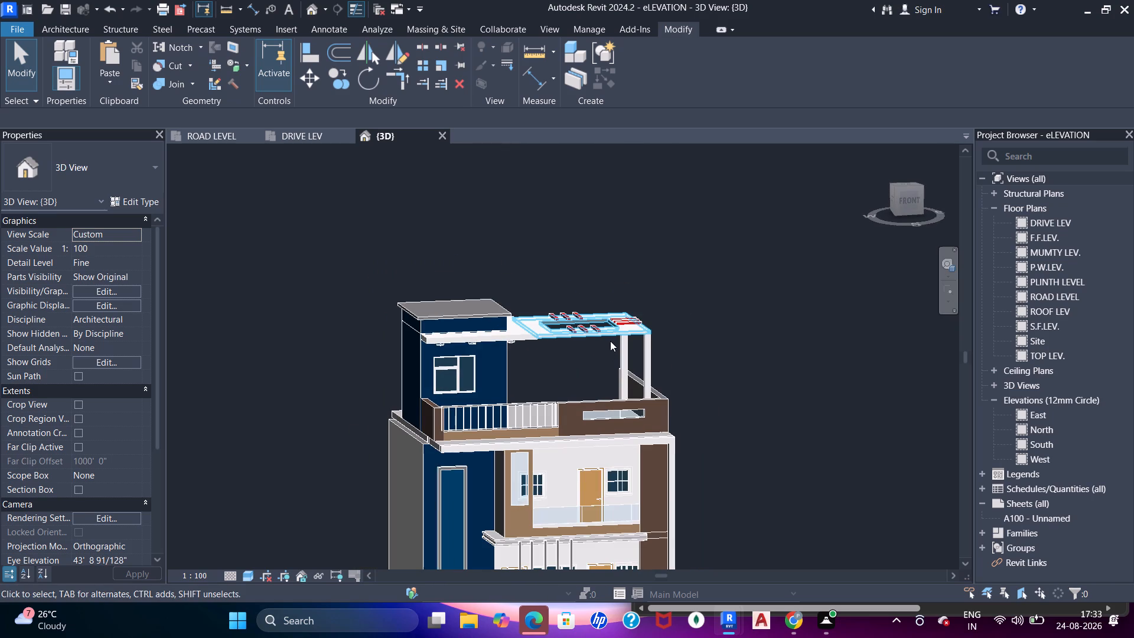
middle_click_drag(585, 392, 515, 321, "shift")
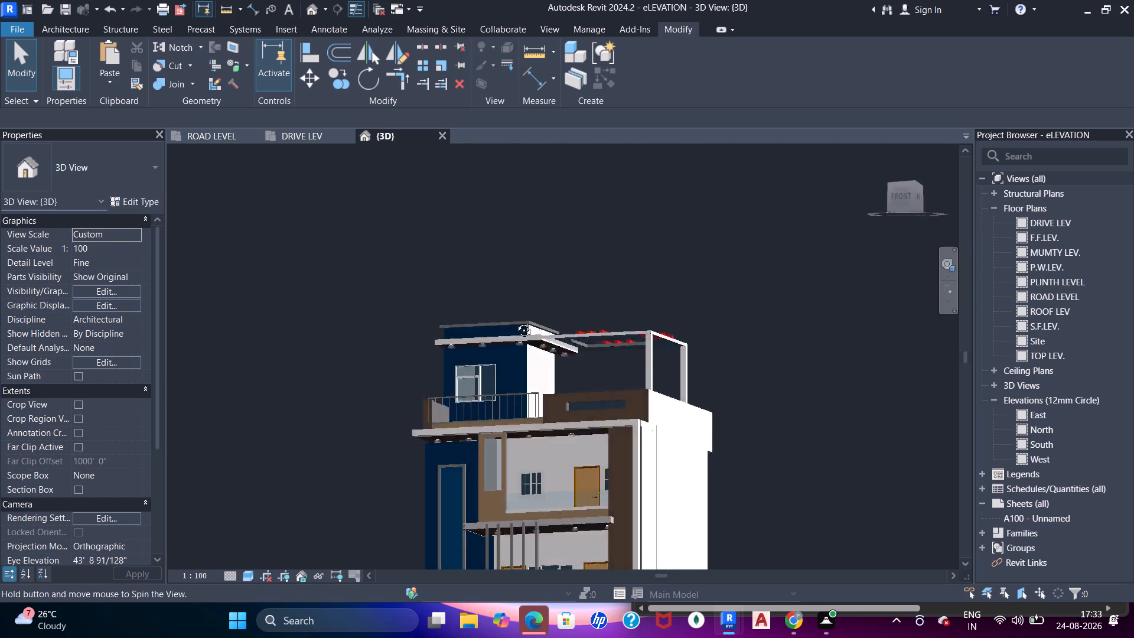
middle_click_drag(515, 321, 617, 388, "shift")
middle_click_drag(571, 403, 592, 310)
middle_click_drag(601, 376, 576, 352)
scroll(586, 335, "down", 2)
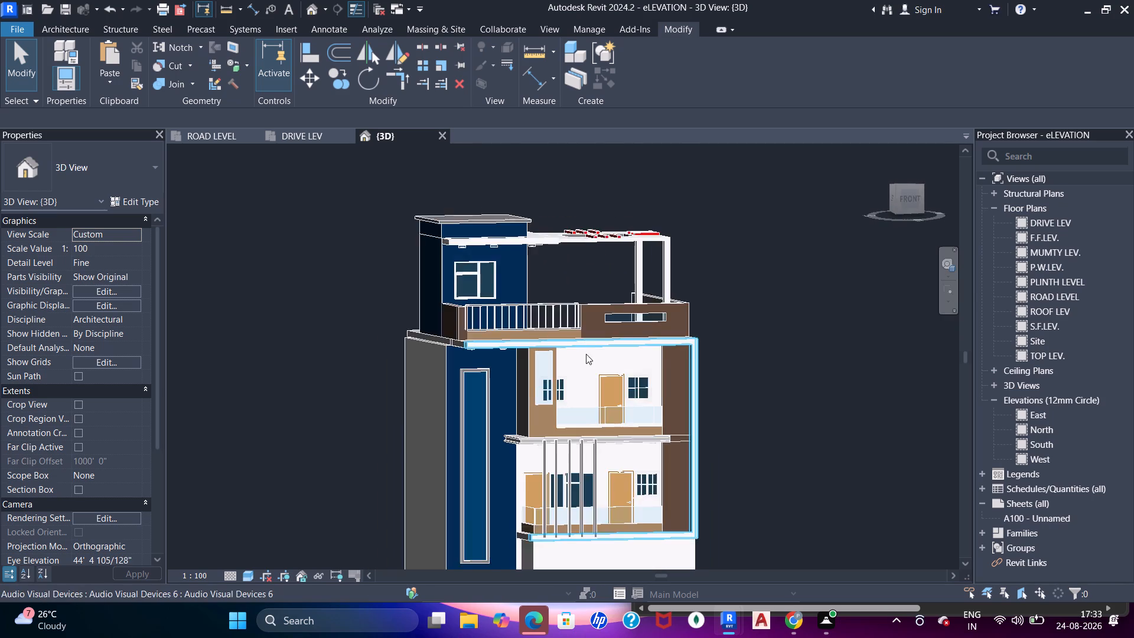
scroll(586, 354, "down", 2)
middle_click_drag(580, 375, 536, 468, "shift")
scroll(555, 510, "up", 6)
middle_click_drag(551, 534, 582, 536, "shift")
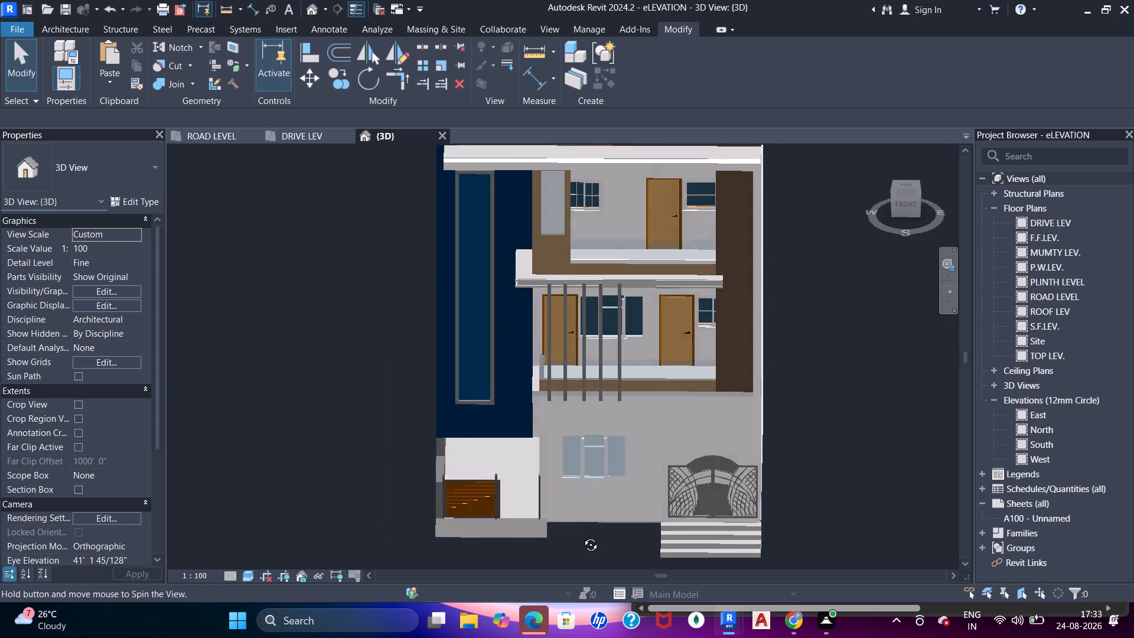
middle_click_drag(582, 536, 608, 481, "shift")
Review the front elevation reference rendering in the DRIVE LEV floor plan, including the terrace pergola and lower floors.
left_click(310, 139)
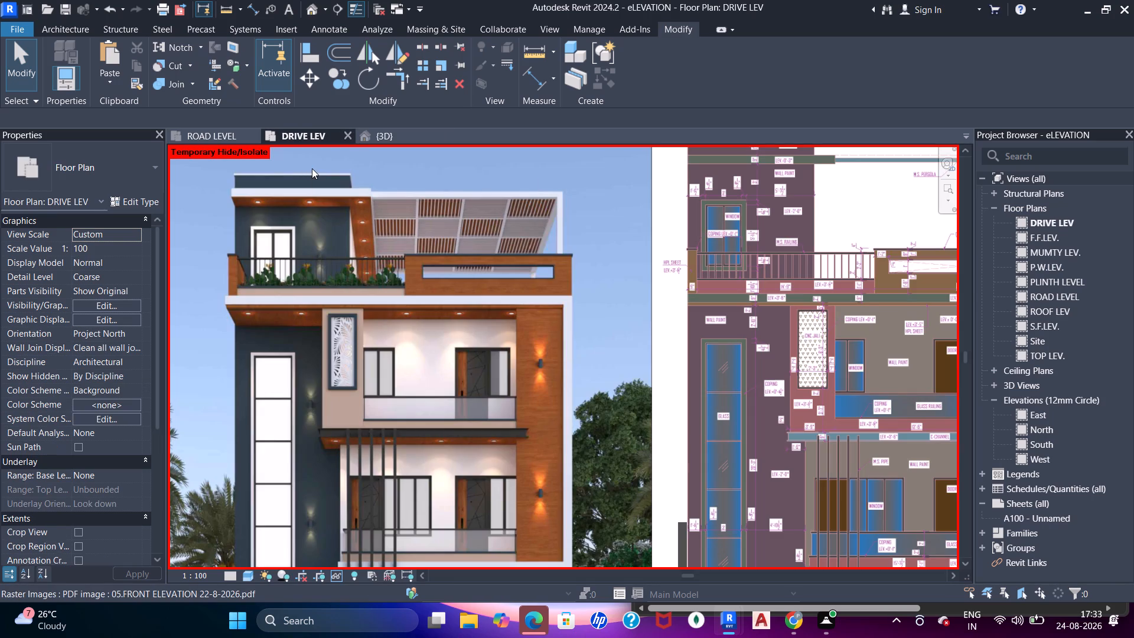
scroll(328, 204, "down", 3)
middle_click_drag(411, 409, 413, 362)
scroll(369, 487, "up", 1)
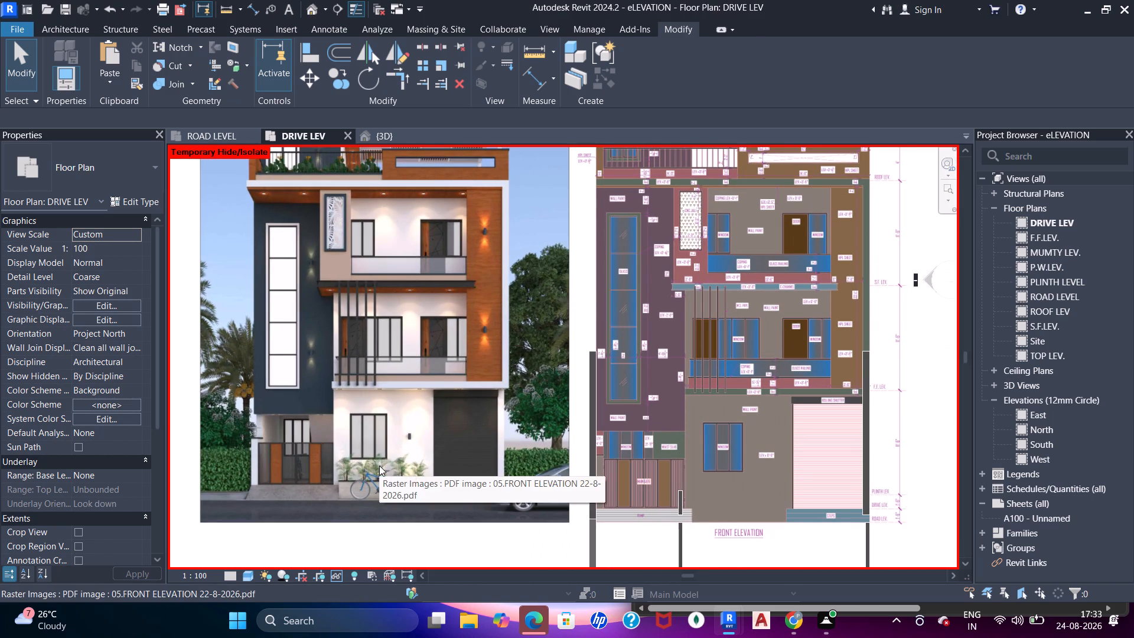
middle_click_drag(409, 385, 403, 452)
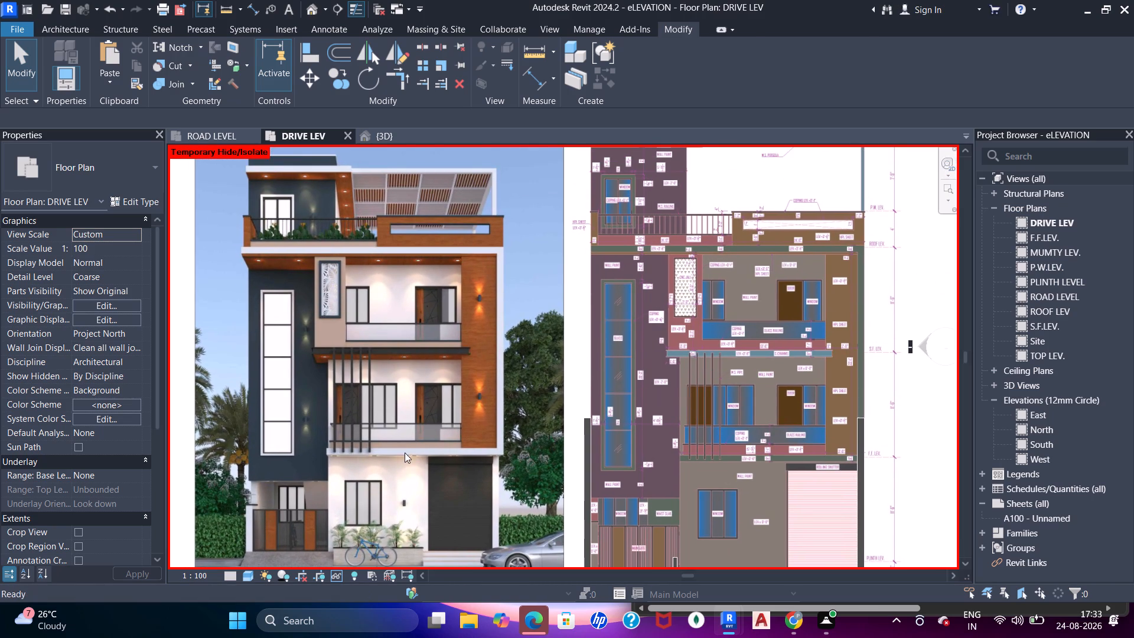
scroll(413, 261, "up", 1)
middle_click_drag(416, 230, 431, 246)
middle_click_drag(415, 221, 419, 249)
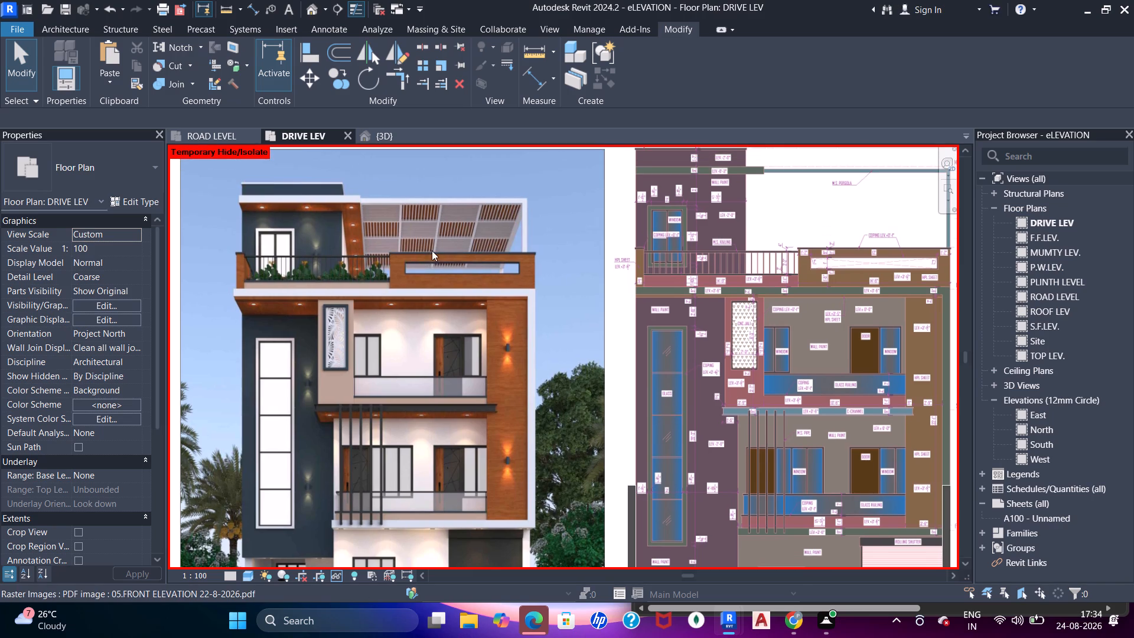
Return to the 3D view and inspect the house's front and side finishes against the reference rendering.
left_click(363, 138)
scroll(415, 266, "down", 7)
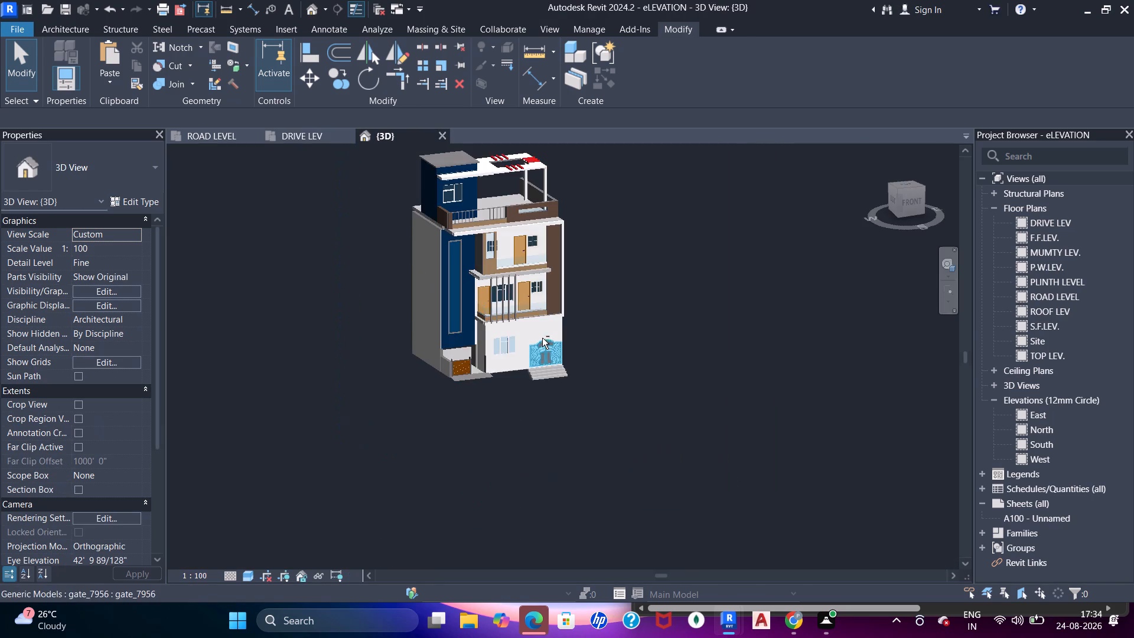
middle_click_drag(542, 338, 493, 259, "shift")
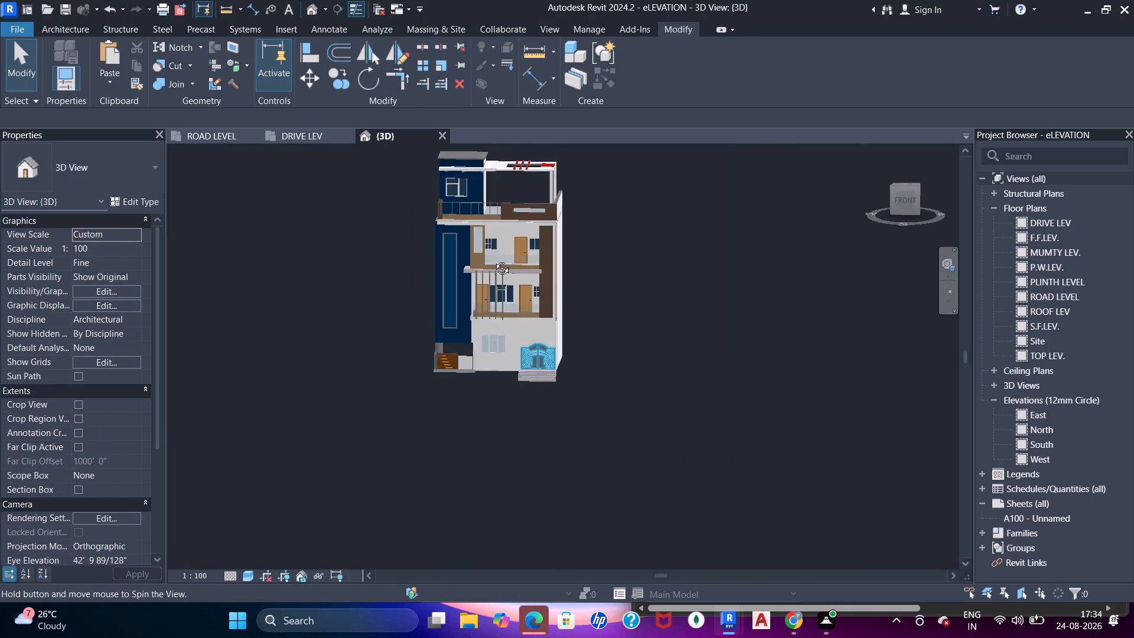
middle_click_drag(493, 259, 453, 287, "shift")
scroll(483, 318, "up", 5)
scroll(487, 315, "down", 3)
middle_click_drag(481, 299, 480, 307)
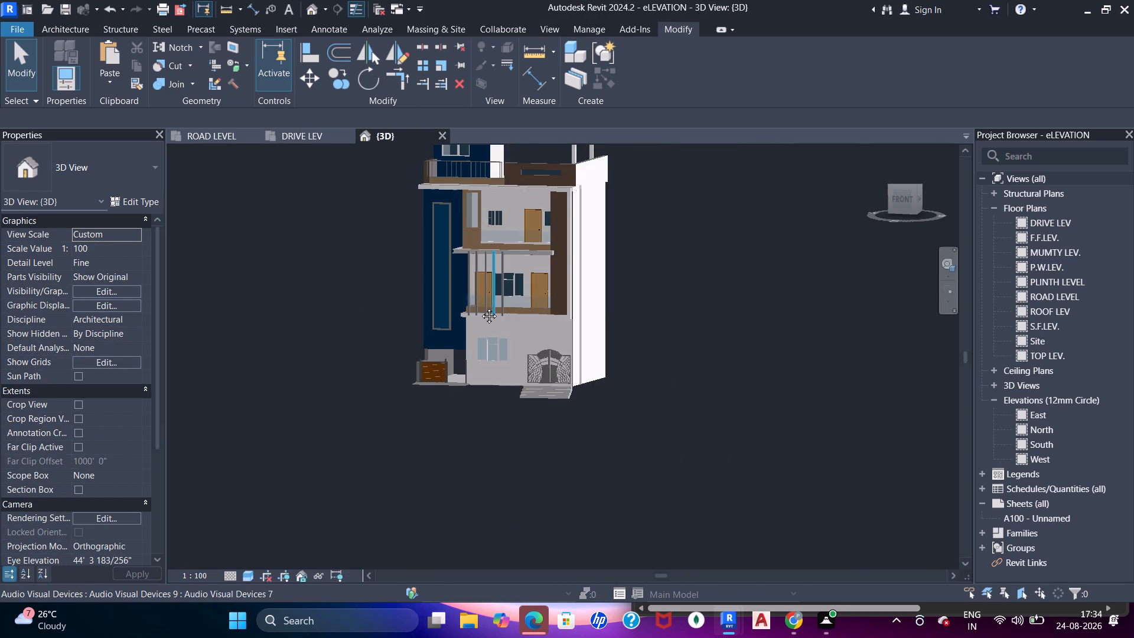
middle_click_drag(480, 307, 465, 386)
scroll(465, 387, "up", 4)
scroll(465, 387, "down", 3)
middle_click_drag(467, 396, 597, 379, "shift")
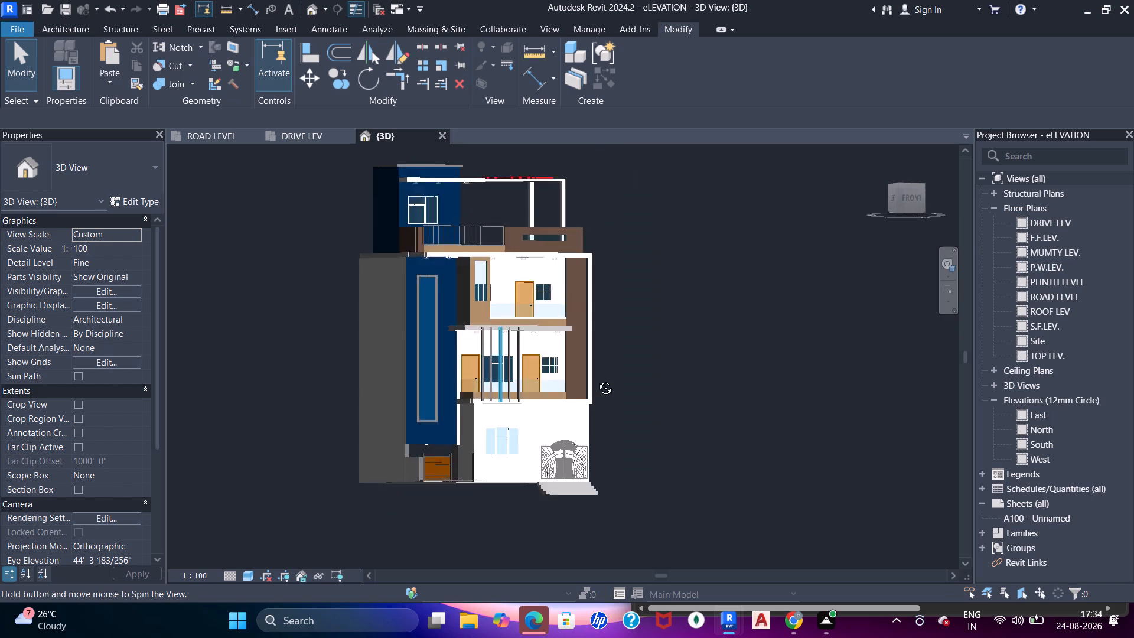
middle_click_drag(597, 379, 403, 409, "shift")
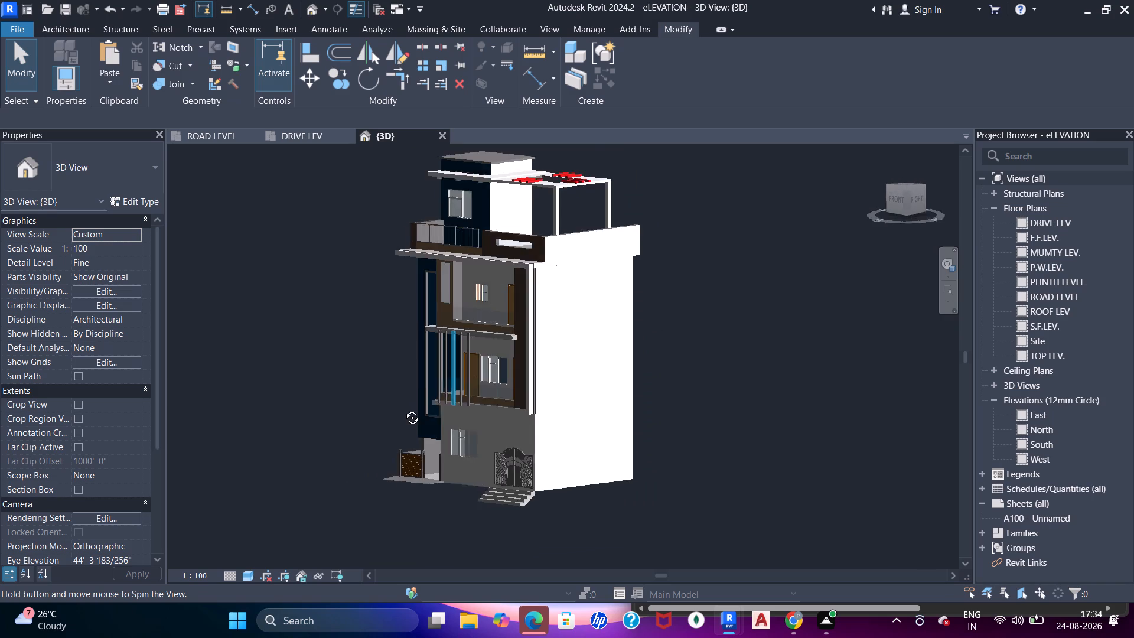
middle_click_drag(403, 409, 450, 295, "shift")
Edit the pergola slab in place, paint its underside with Gypsum Wall Board, and finish the model.
scroll(473, 274, "down", 1)
scroll(549, 207, "up", 10)
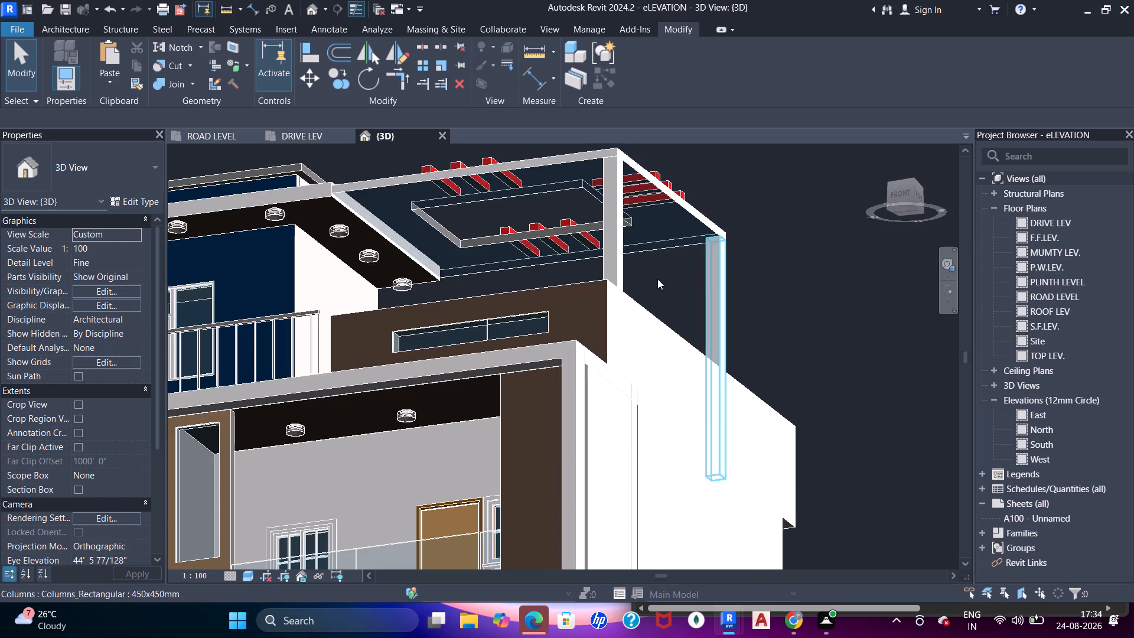
scroll(621, 269, "up", 1, "shift")
middle_click_drag(618, 268, 646, 200, "shift")
scroll(521, 277, "up", 2)
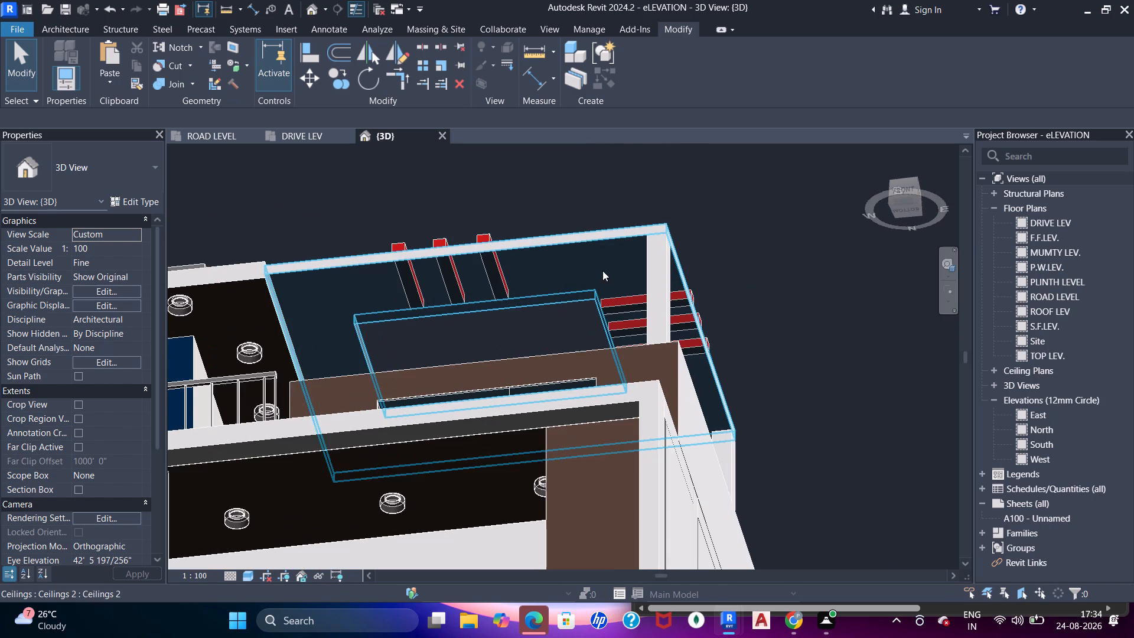
key("Escape")
triple_click(595, 275)
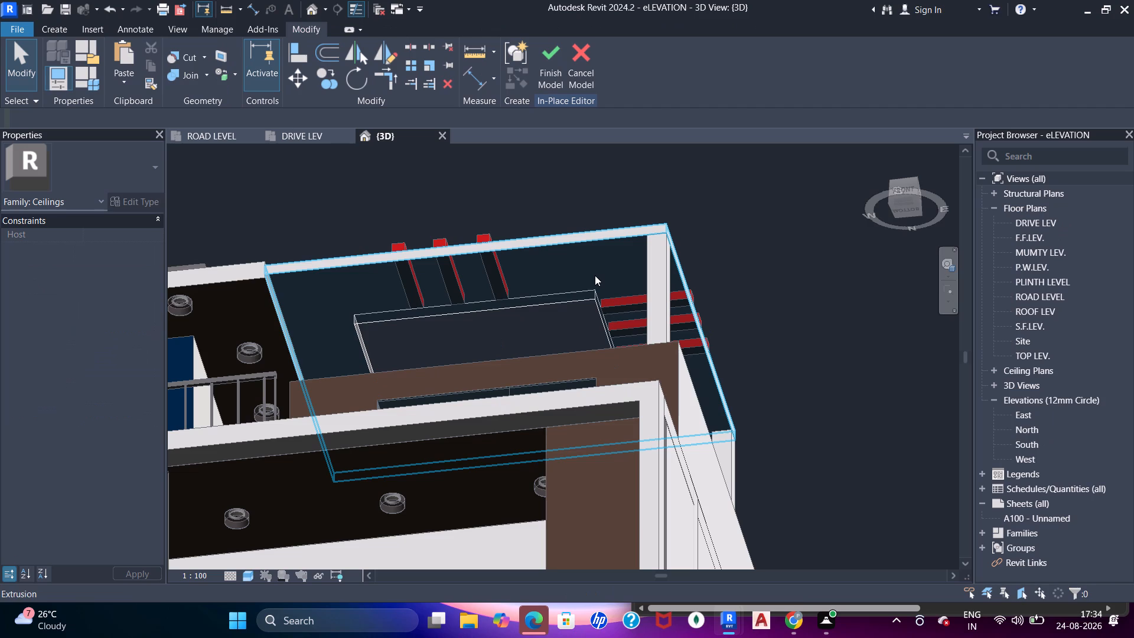
key("p")
key("t")
left_click(940, 328)
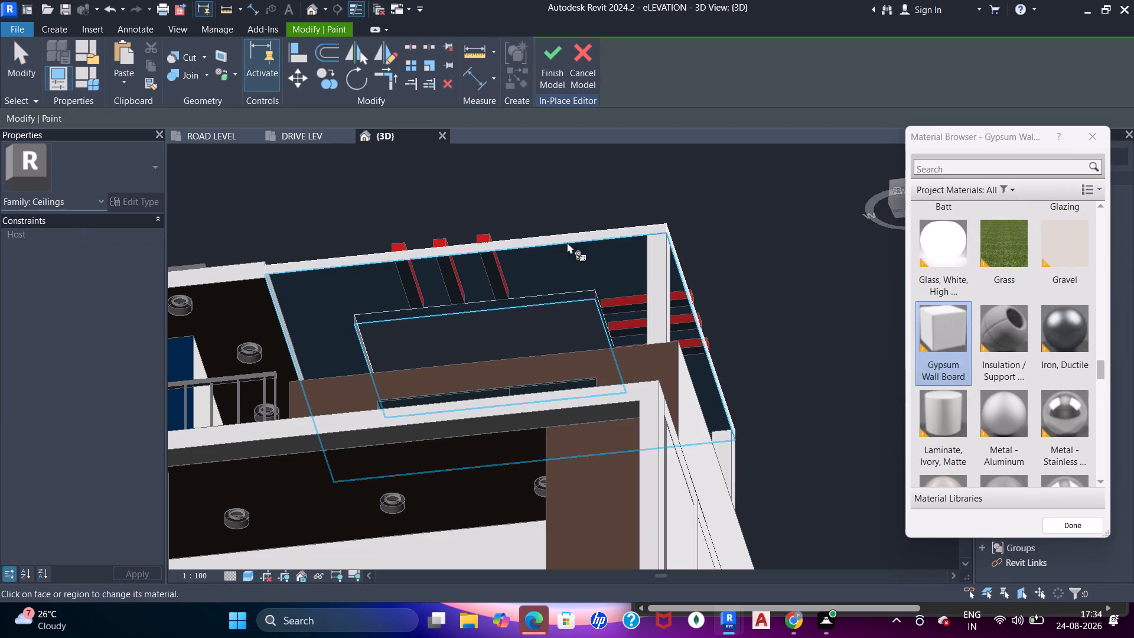
left_click(567, 263)
key("Escape")
key("Escape")
scroll(612, 263, "down", 3)
middle_click_drag(611, 276, 601, 399, "shift")
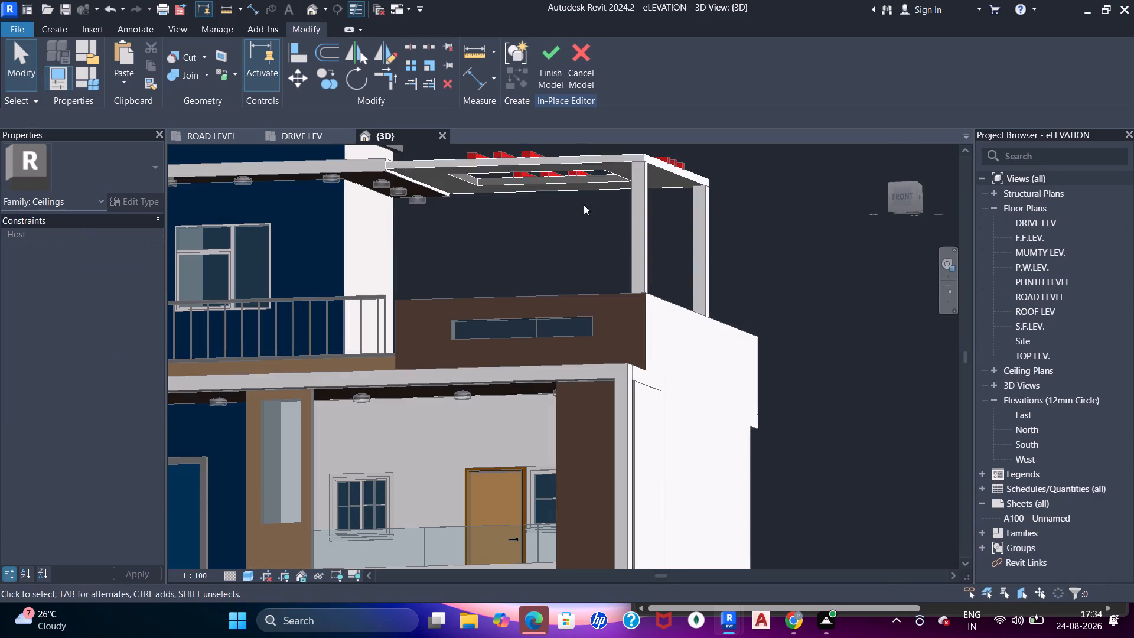
left_click(546, 55)
key("Escape")
Examine the front elevation from the terrace down to the entrance gate and steps in the 3D view.
scroll(607, 242, "down", 4)
middle_click_drag(599, 275, 637, 366, "shift")
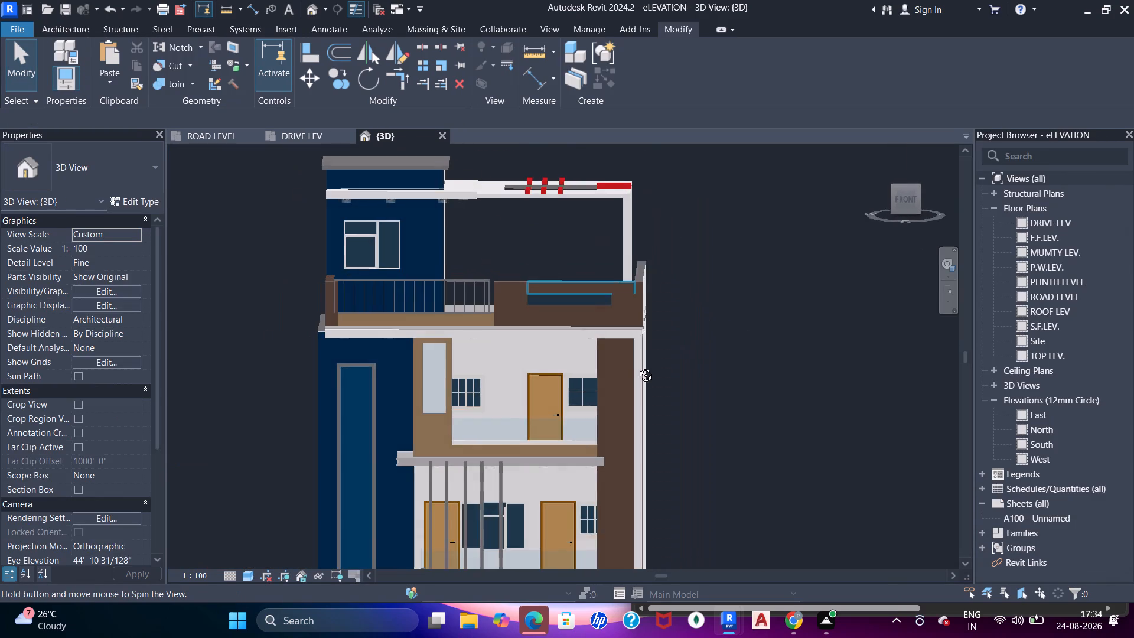
middle_click_drag(637, 366, 598, 244, "shift")
scroll(591, 255, "down", 3)
middle_click_drag(588, 347, 603, 255)
middle_click_drag(597, 297, 581, 388, "shift")
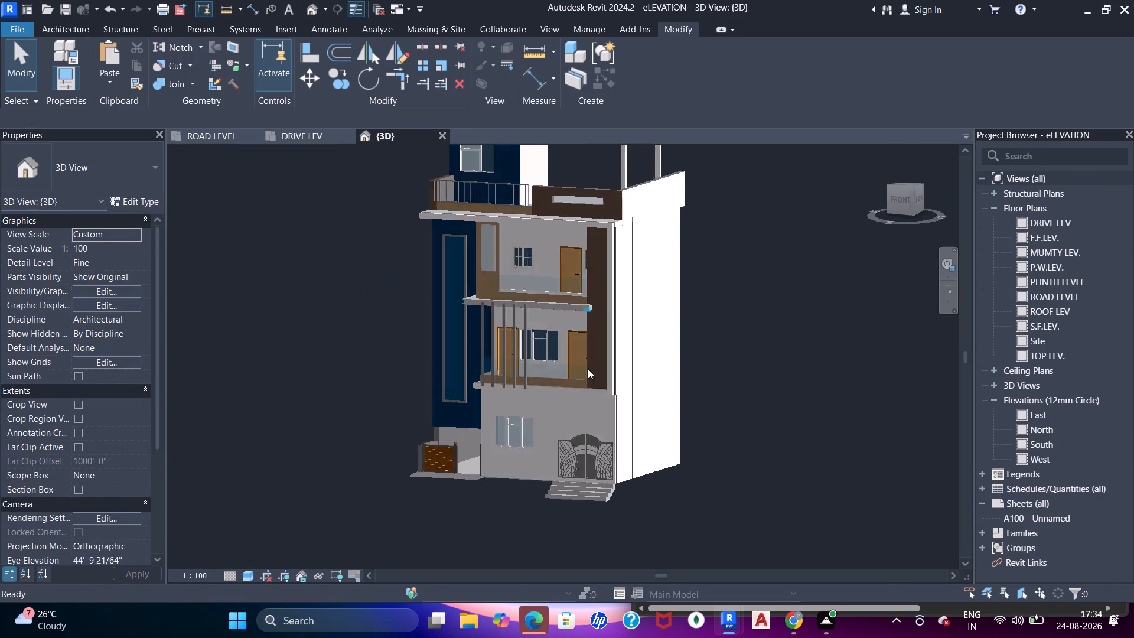
middle_click_drag(594, 366, 573, 421)
scroll(567, 431, "up", 3)
scroll(576, 375, "down", 2)
middle_click_drag(562, 405, 565, 393)
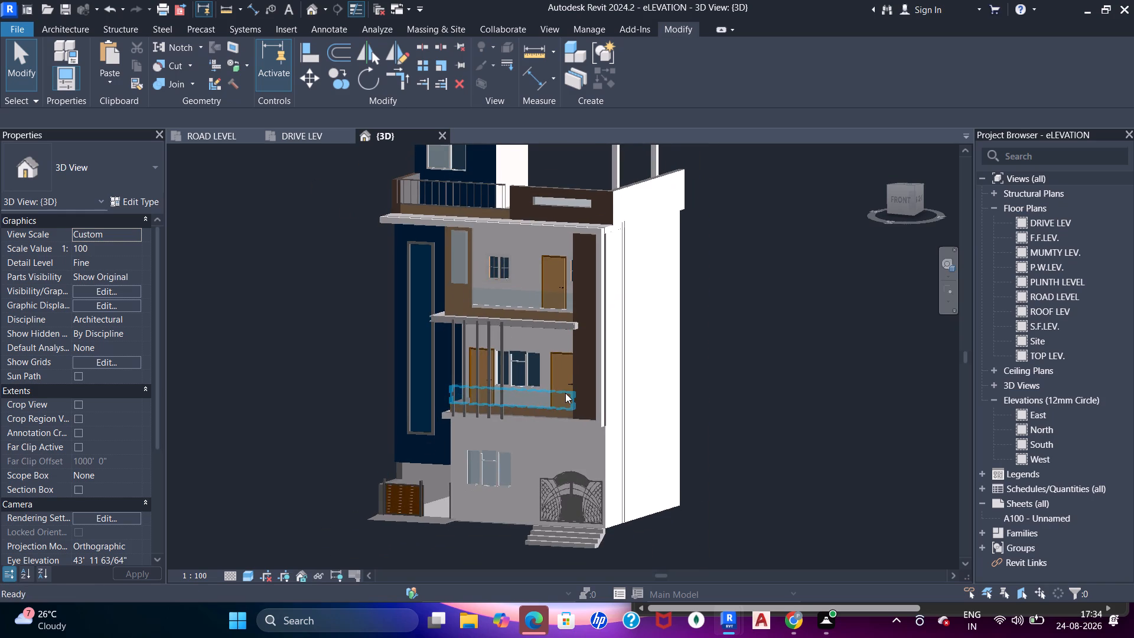
Create a new sheet using the Title_Blocks_A1_Metric : Standard title block.
middle_click_drag(504, 227, 508, 233)
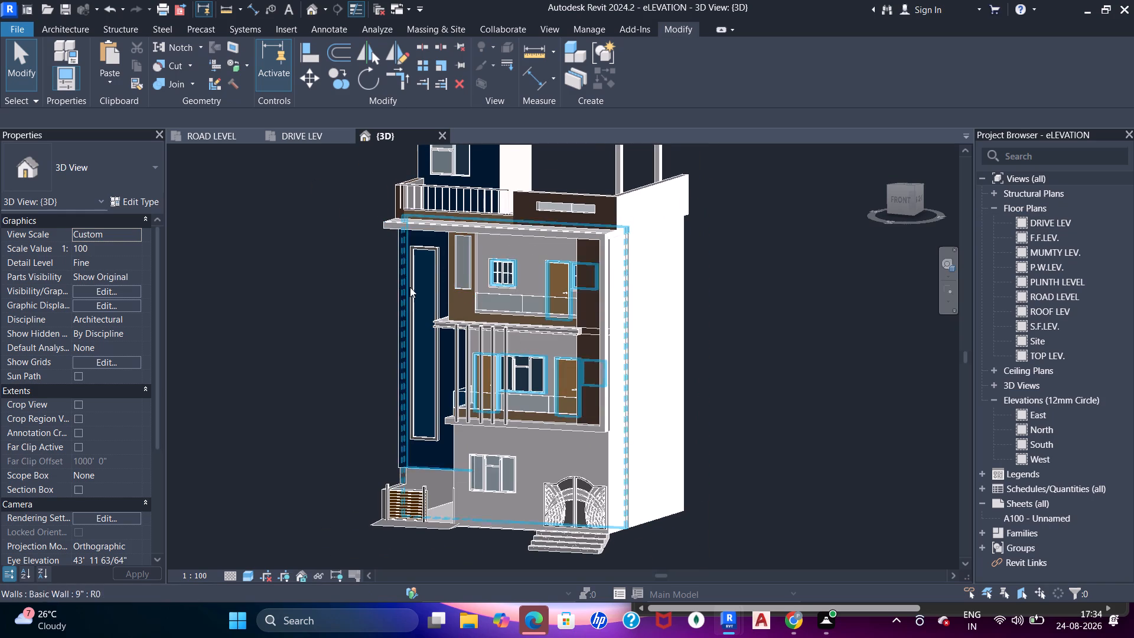
middle_click_drag(553, 341, 543, 352)
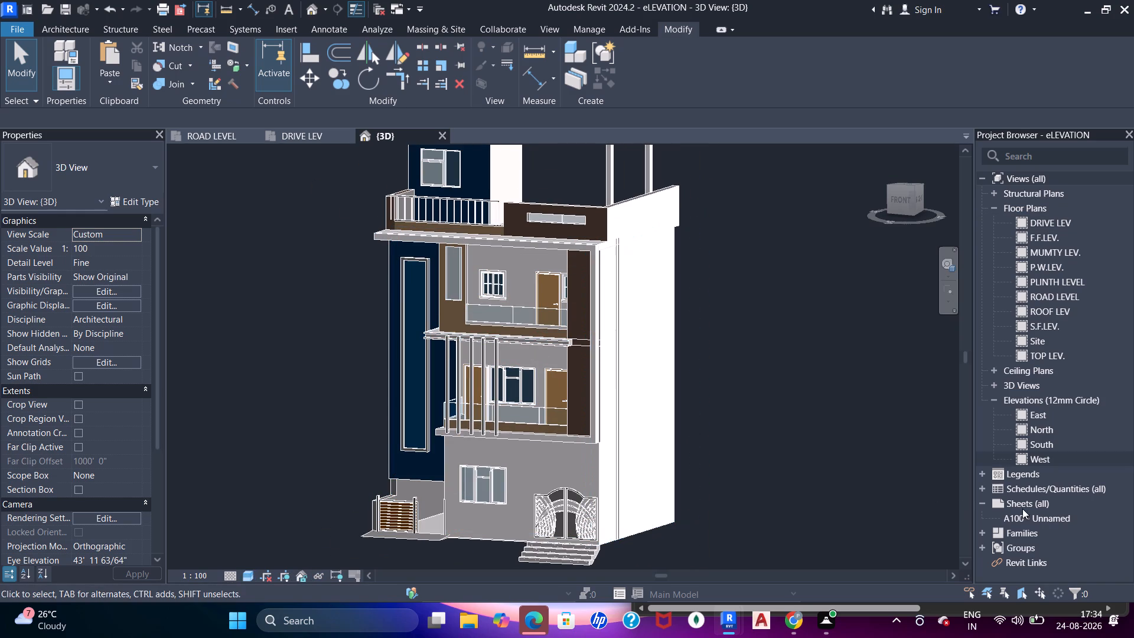
scroll(1017, 474, "down", 2)
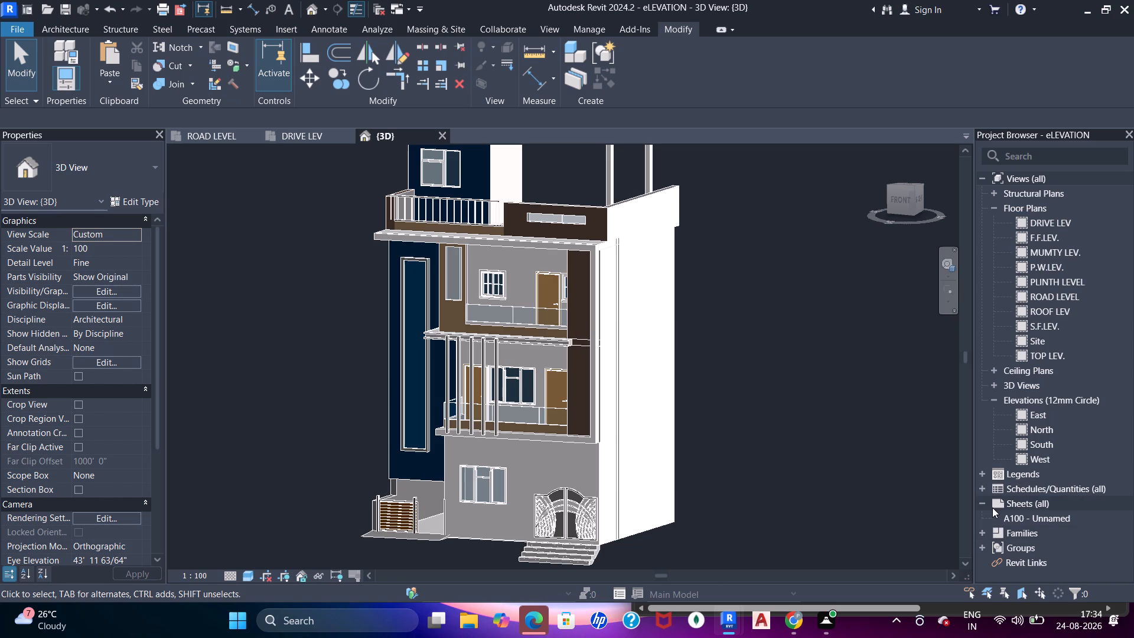
right_click(991, 505)
left_click(969, 400)
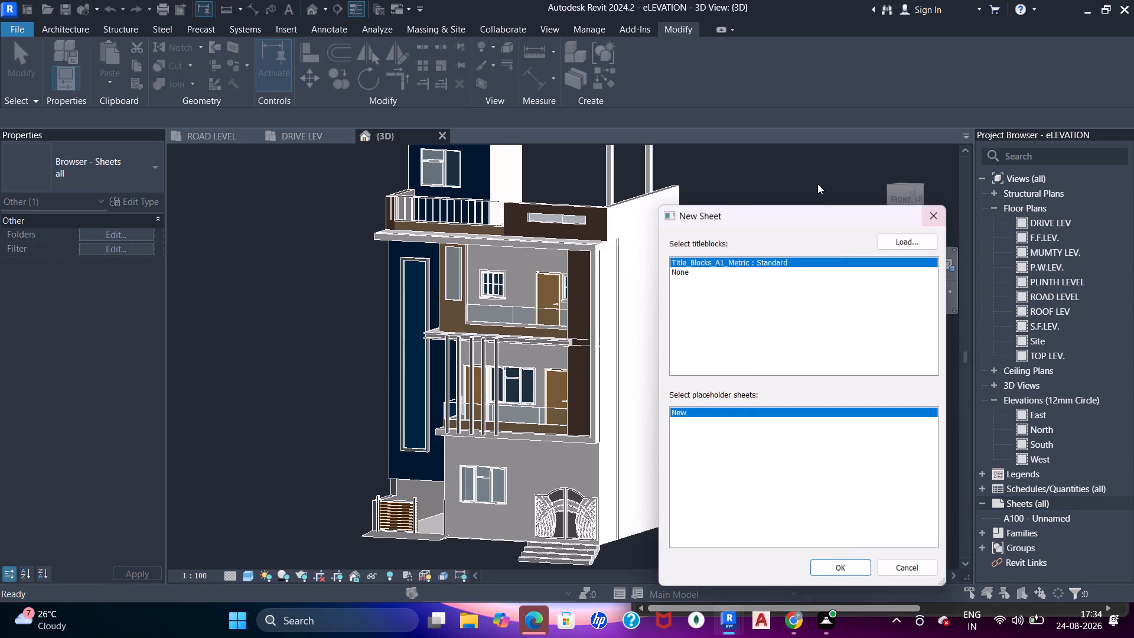
left_click(836, 571)
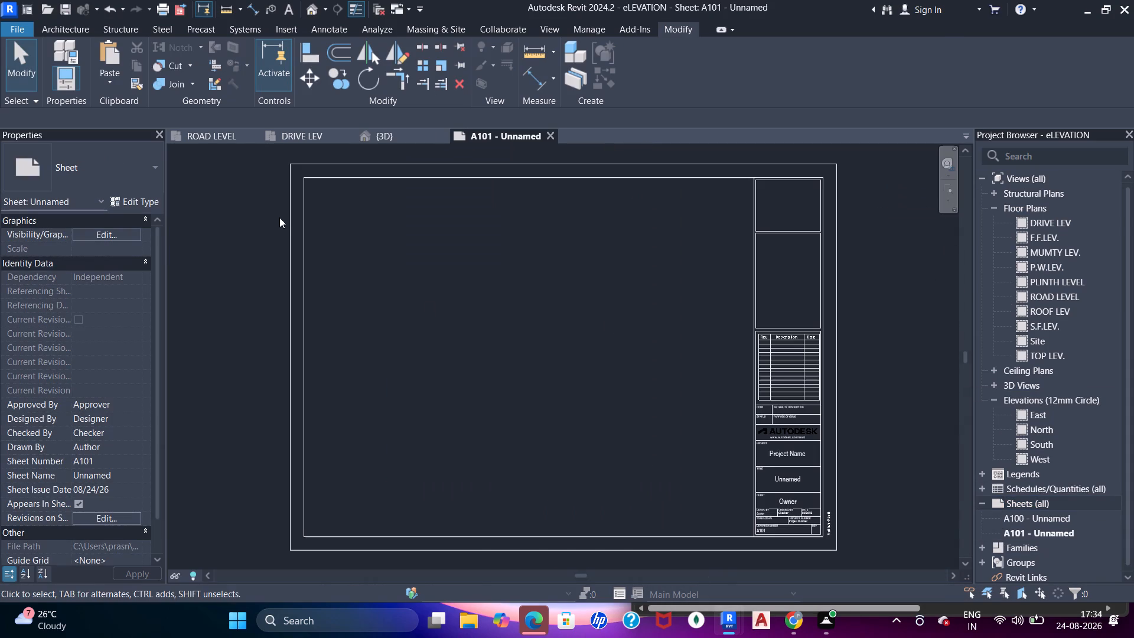
Return to the 3D view and examine the finished house from the front and both side angles.
left_click(373, 132)
middle_click_drag(501, 366, 623, 332, "shift")
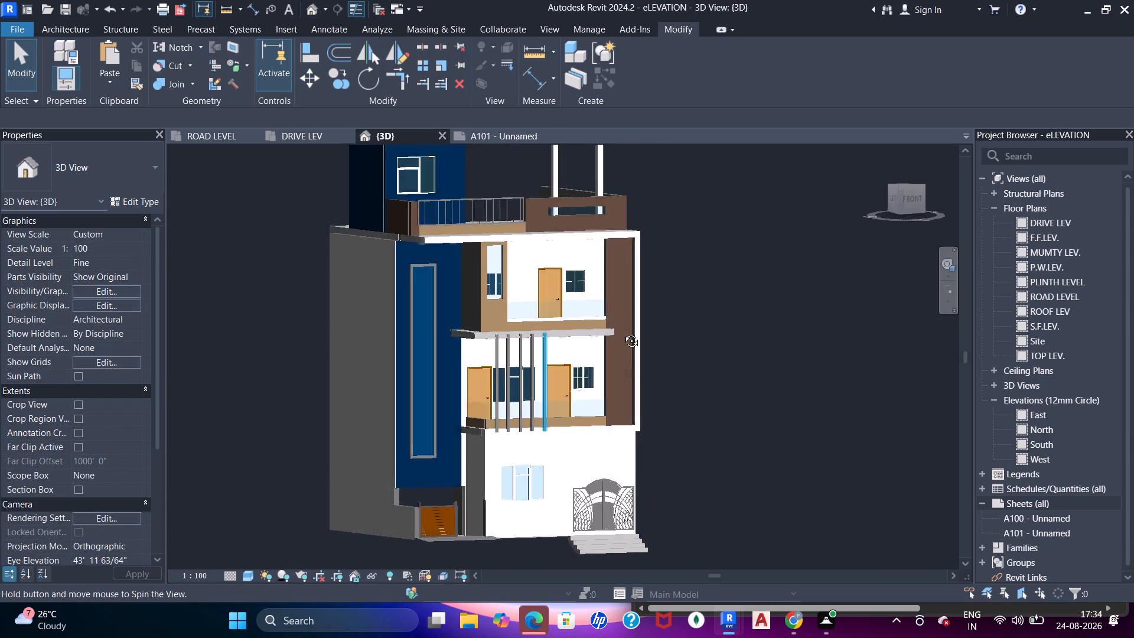
middle_click_drag(623, 332, 628, 313, "shift")
middle_click_drag(608, 286, 608, 341, "shift")
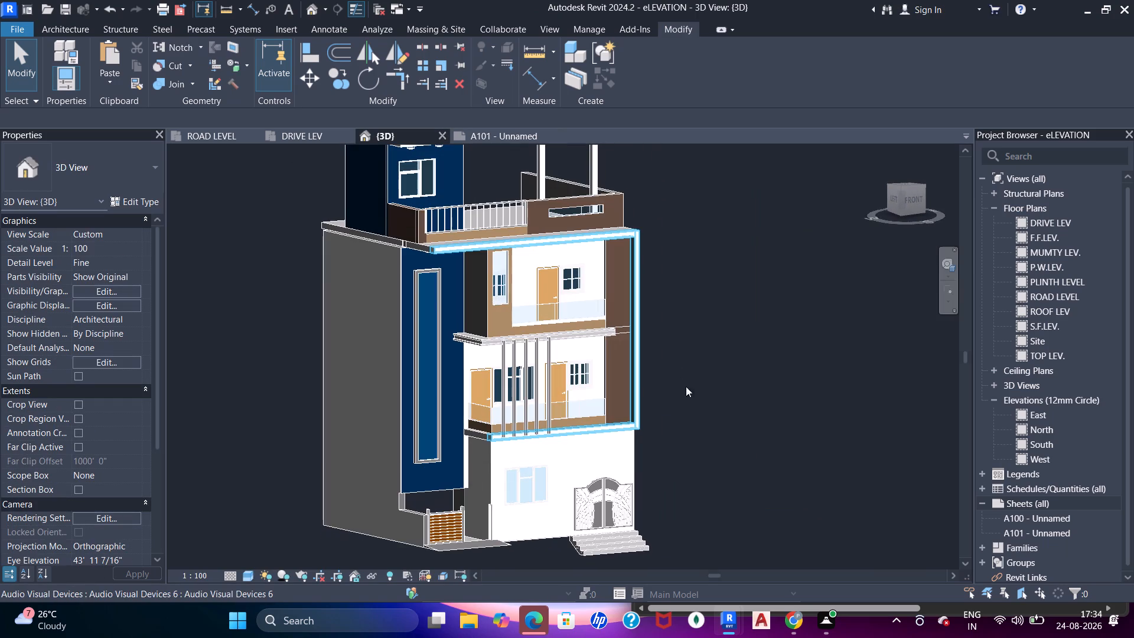
middle_click_drag(598, 364, 618, 385)
middle_click_drag(619, 385, 618, 292)
scroll(645, 300, "up", 1)
middle_click_drag(645, 300, 647, 304, "shift")
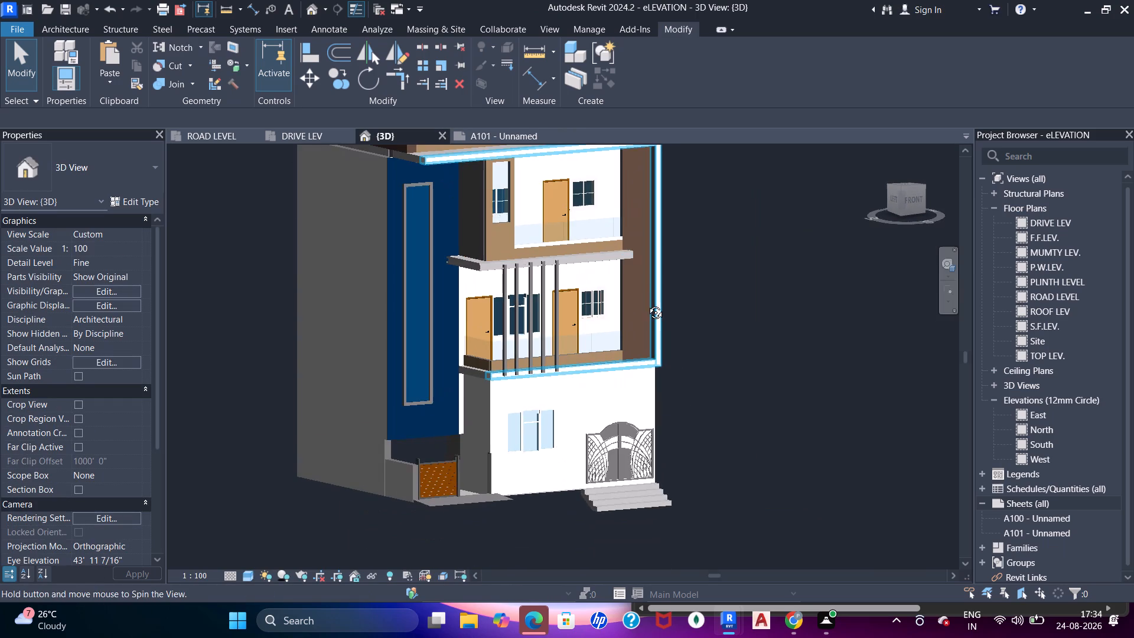
middle_click_drag(647, 304, 649, 307, "shift")
scroll(614, 284, "down", 3)
middle_click_drag(610, 275, 609, 325)
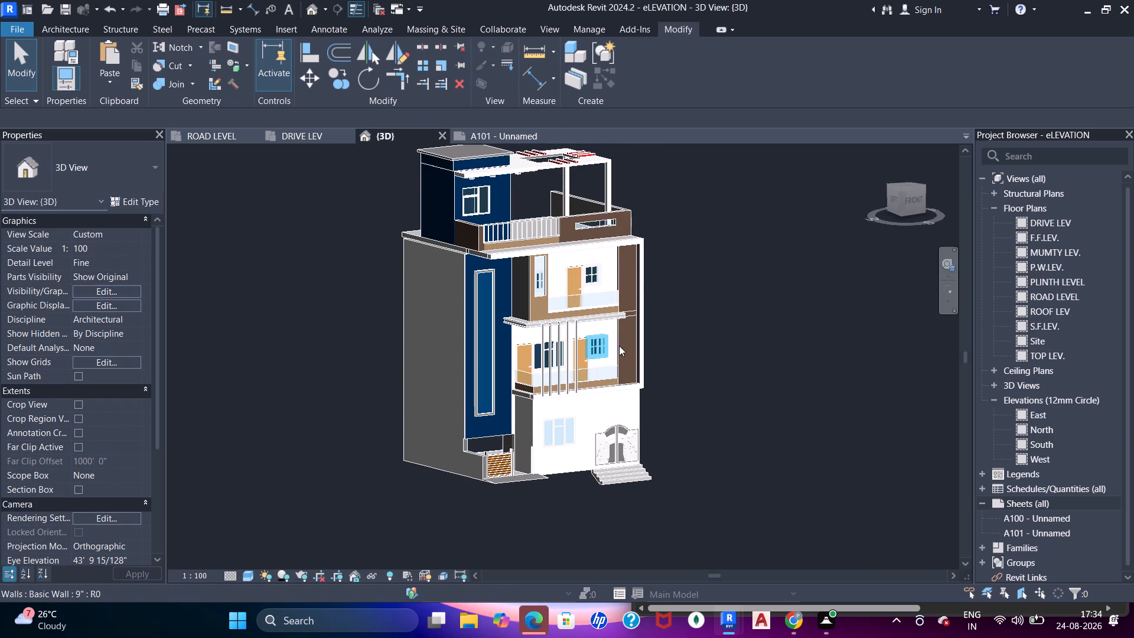
middle_click_drag(644, 375, 494, 301, "shift")
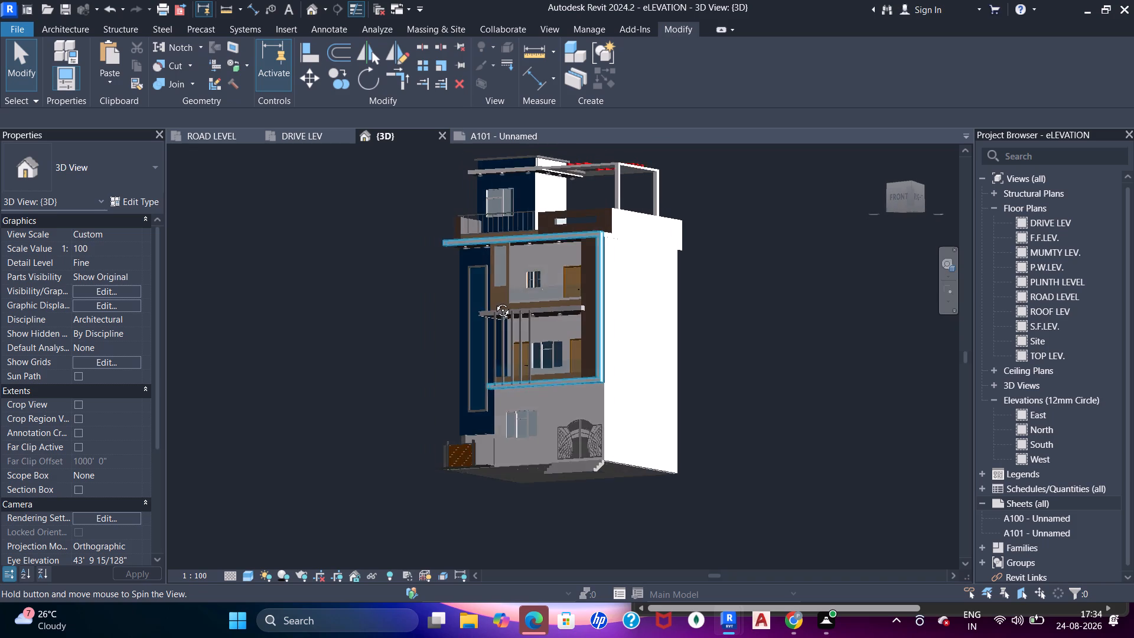
middle_click_drag(494, 301, 494, 301, "shift")
middle_click_drag(493, 326, 592, 371, "shift")
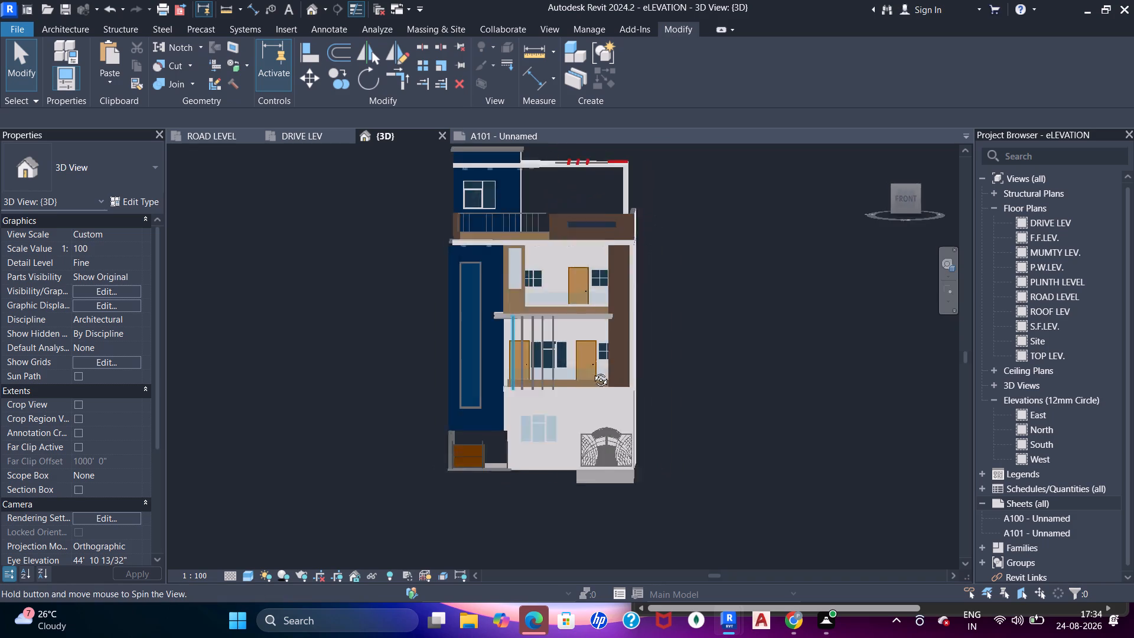
middle_click_drag(592, 371, 640, 398, "shift")
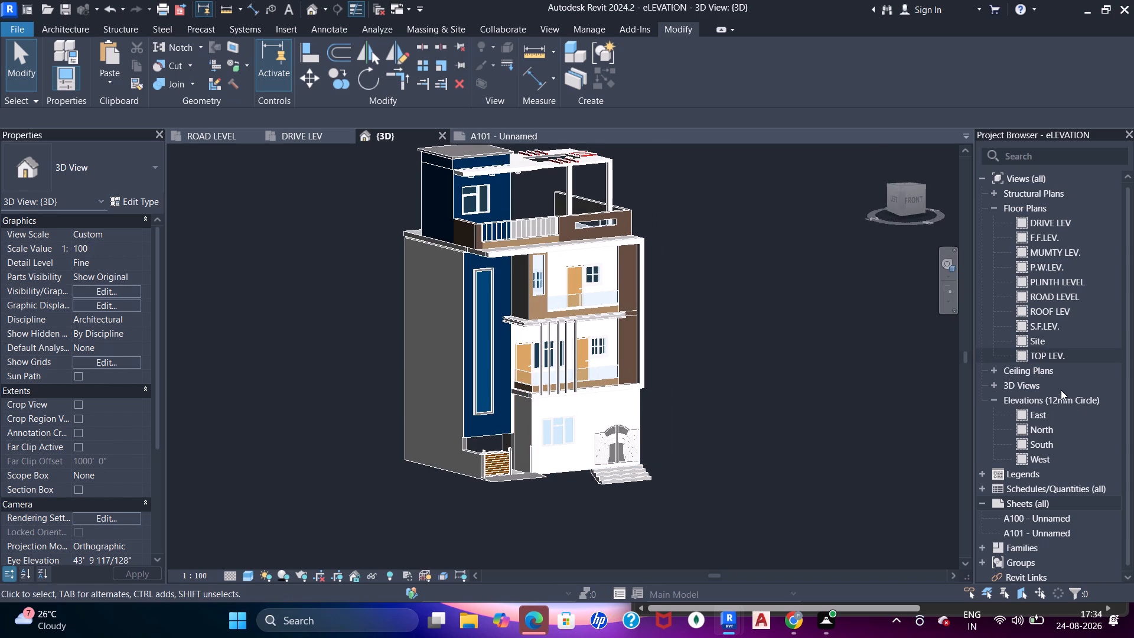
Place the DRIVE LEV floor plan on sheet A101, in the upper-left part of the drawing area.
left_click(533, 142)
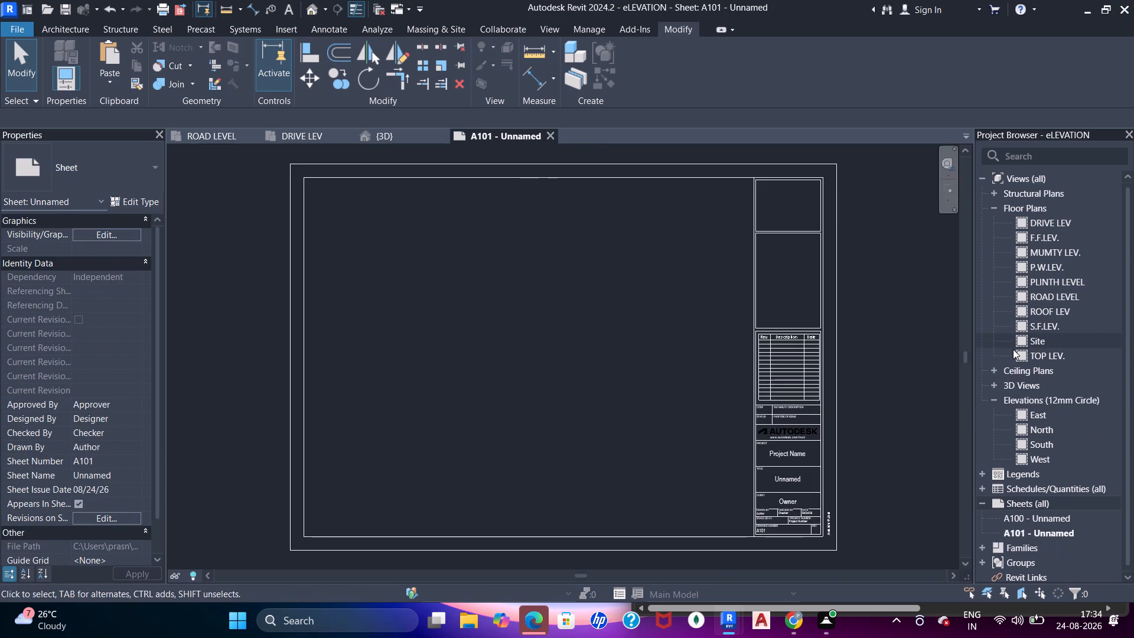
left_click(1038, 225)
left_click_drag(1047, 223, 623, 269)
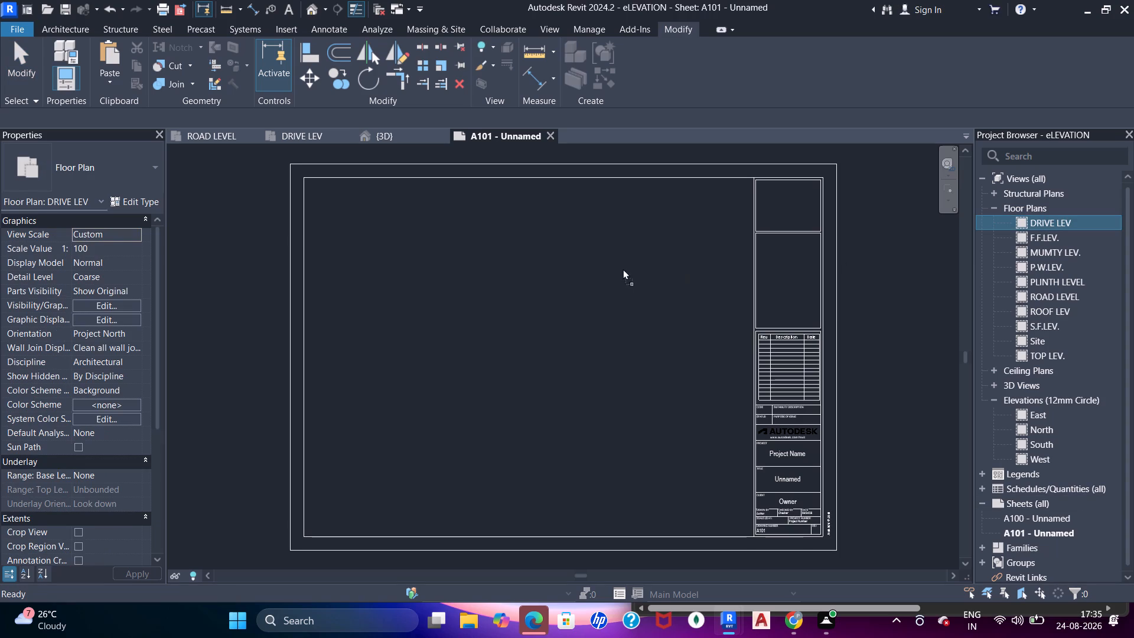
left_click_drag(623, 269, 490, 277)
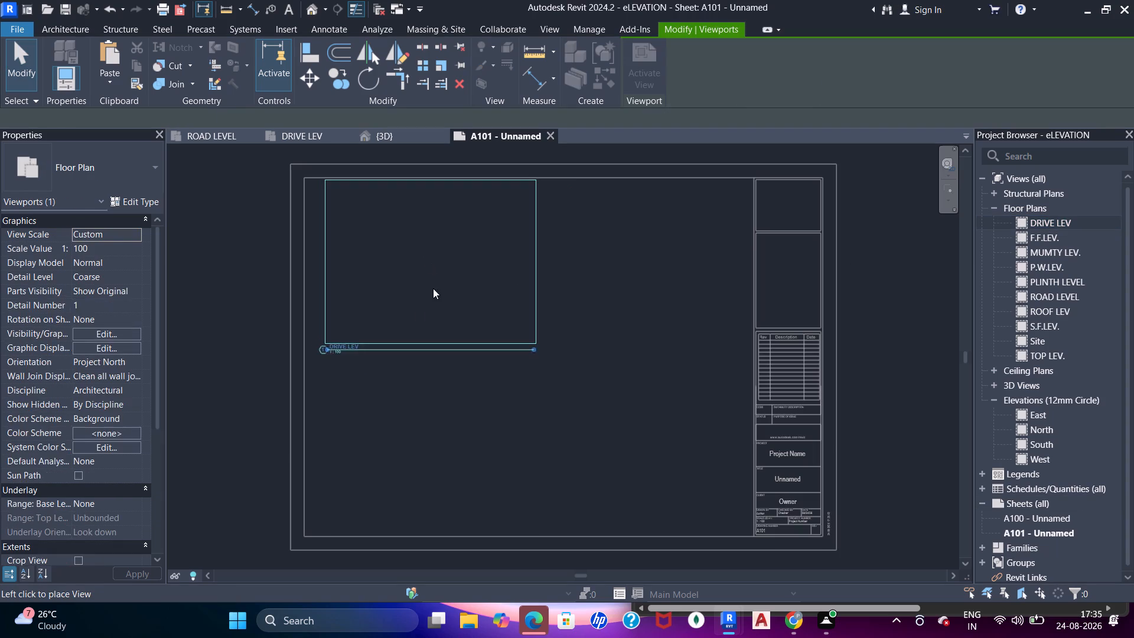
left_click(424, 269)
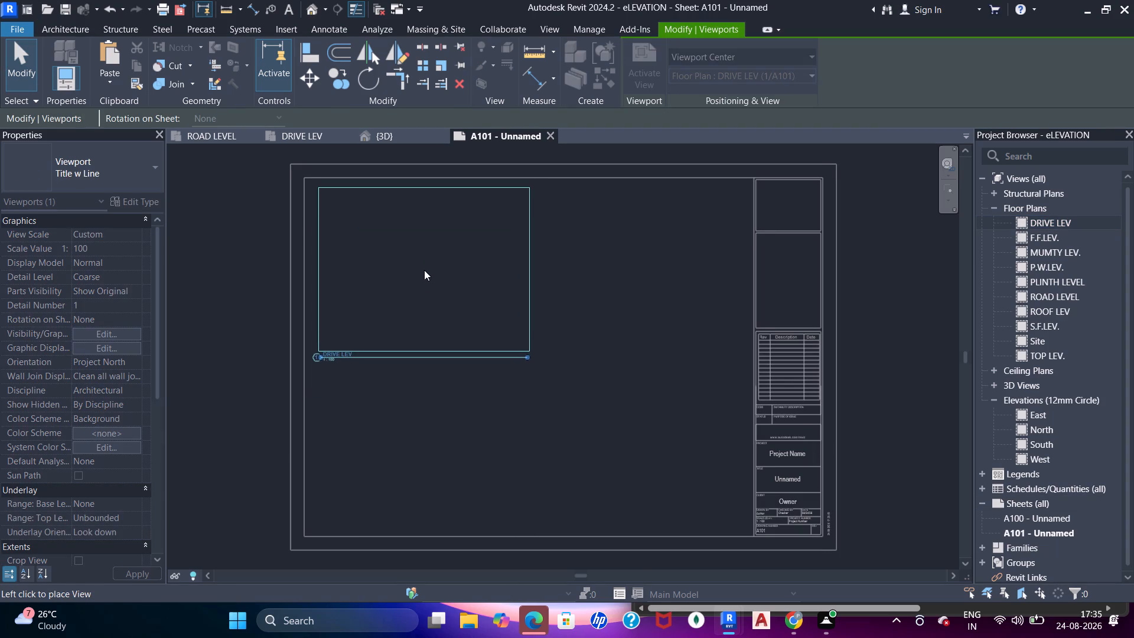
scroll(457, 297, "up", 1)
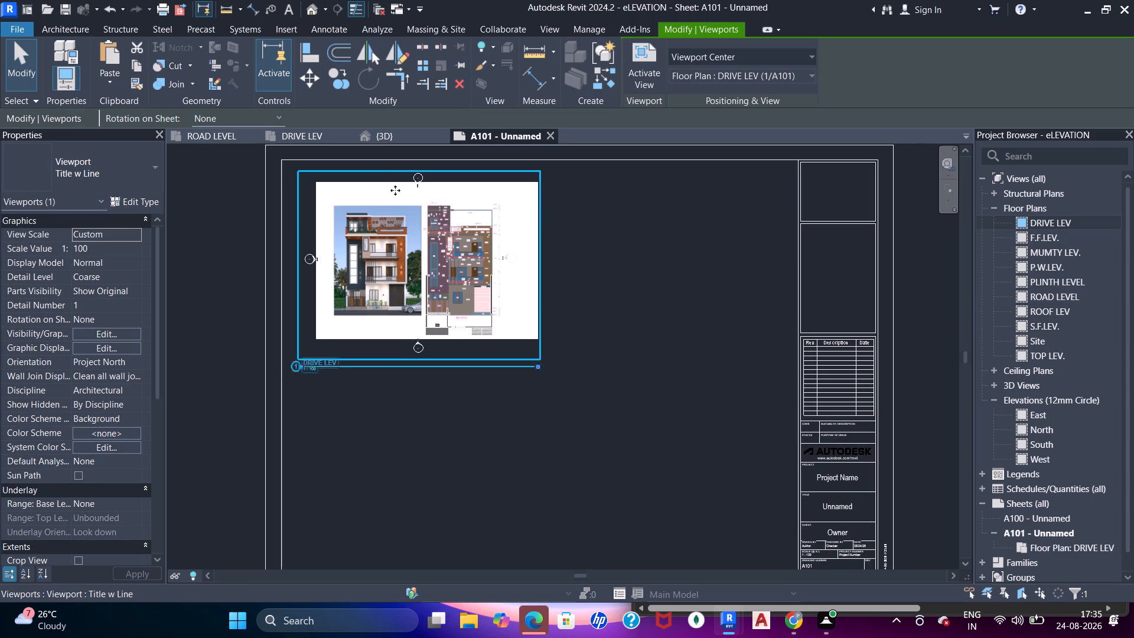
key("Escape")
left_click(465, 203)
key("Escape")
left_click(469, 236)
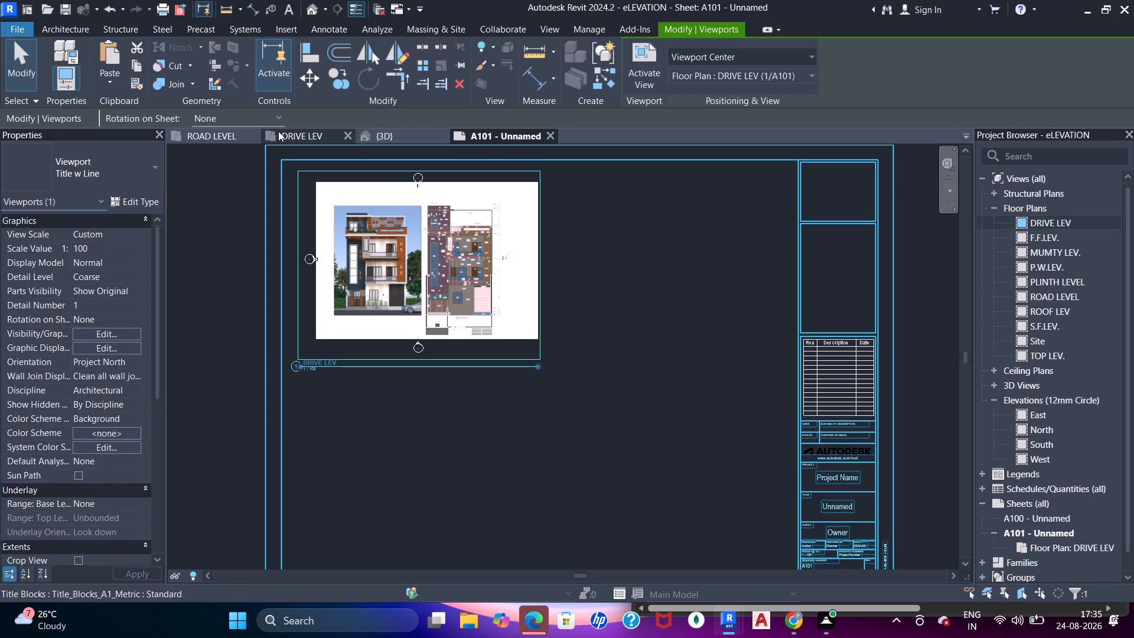
Review the DRIVE LEV and F.F.LEV. floor plans to compare what each would show on the sheet.
left_click_drag(281, 135, 300, 135)
scroll(440, 222, "down", 5)
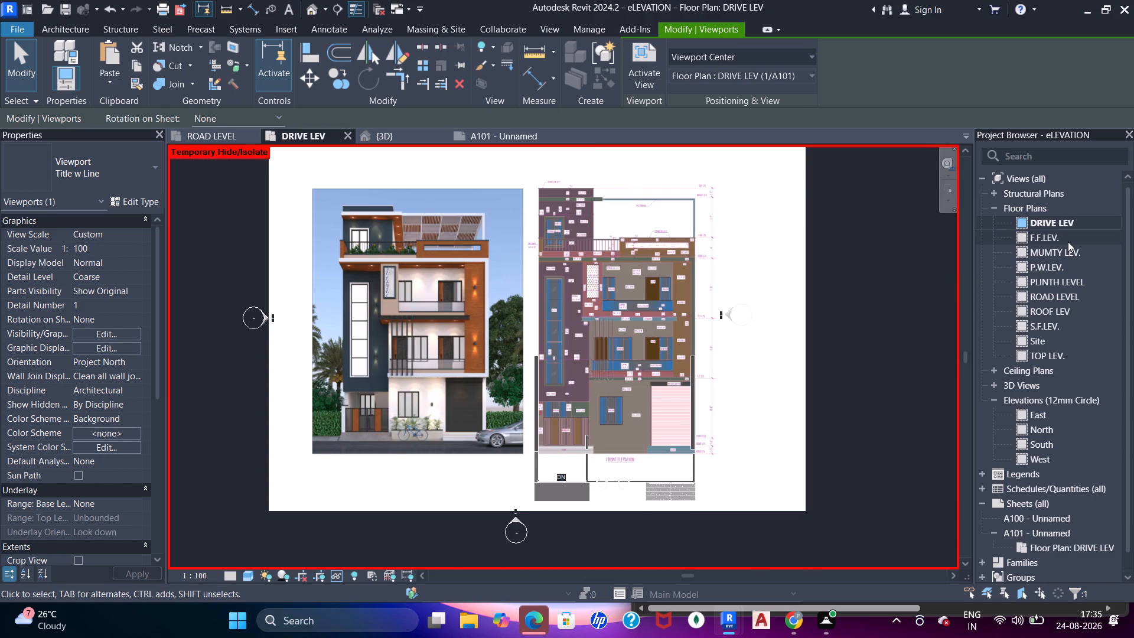
double_click(1065, 238)
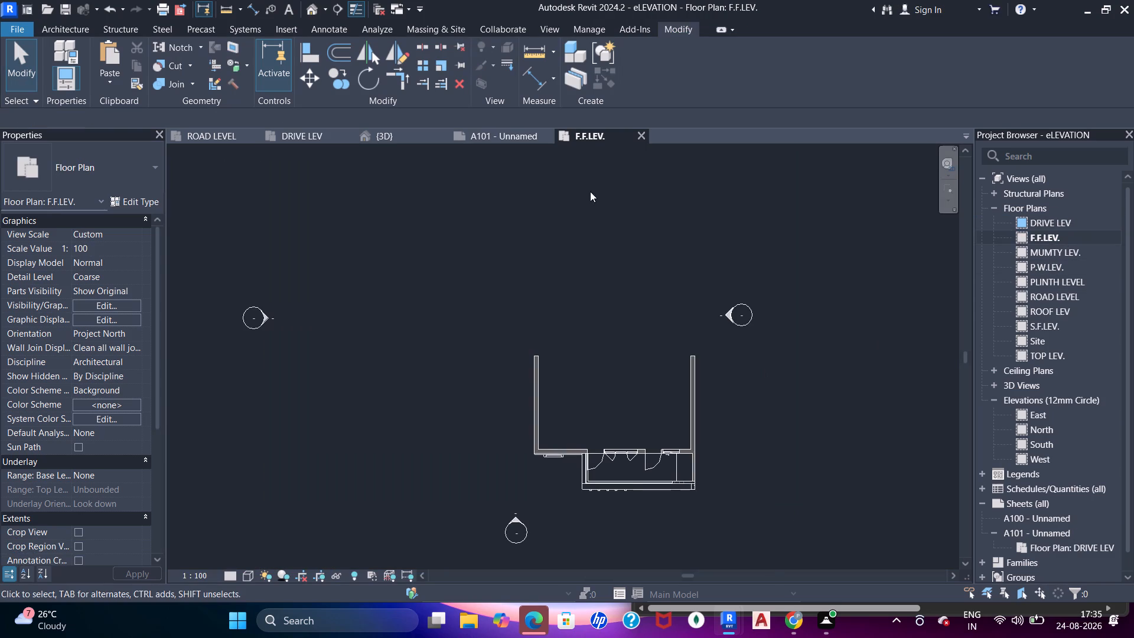
scroll(639, 421, "up", 5)
scroll(637, 415, "down", 3)
middle_click_drag(639, 418, 587, 358)
scroll(587, 358, "up", 2)
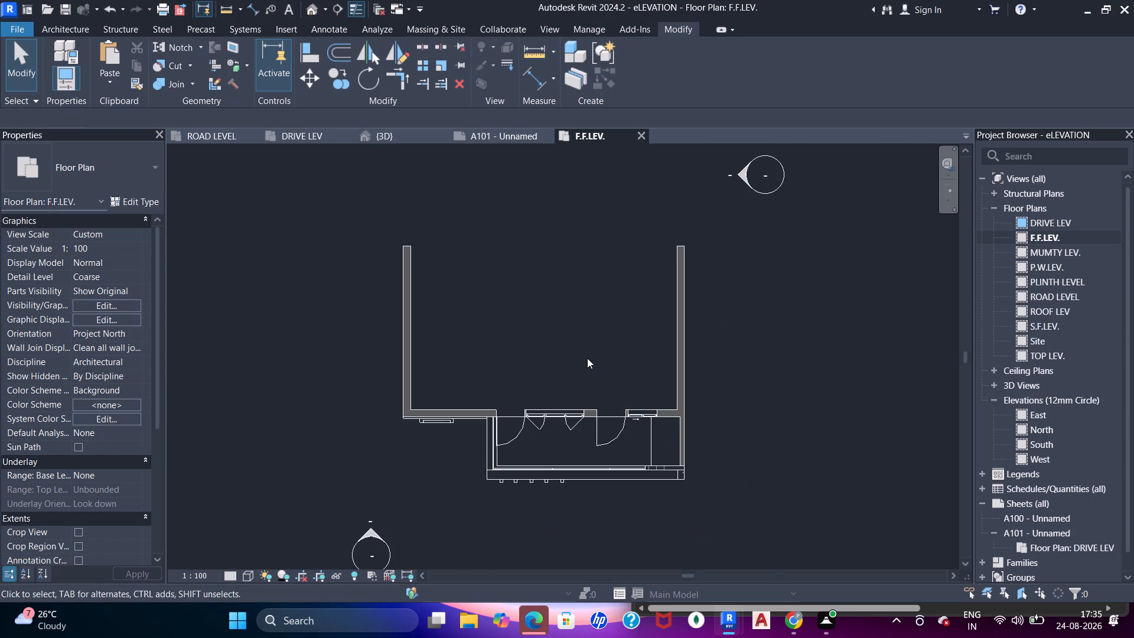
scroll(587, 358, "down", 1)
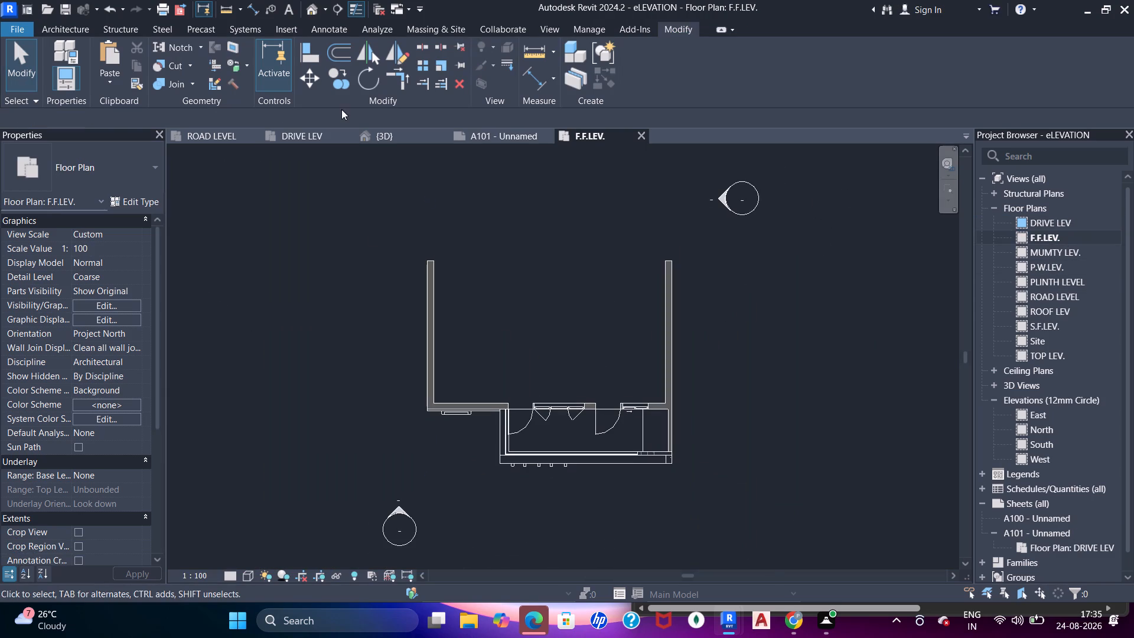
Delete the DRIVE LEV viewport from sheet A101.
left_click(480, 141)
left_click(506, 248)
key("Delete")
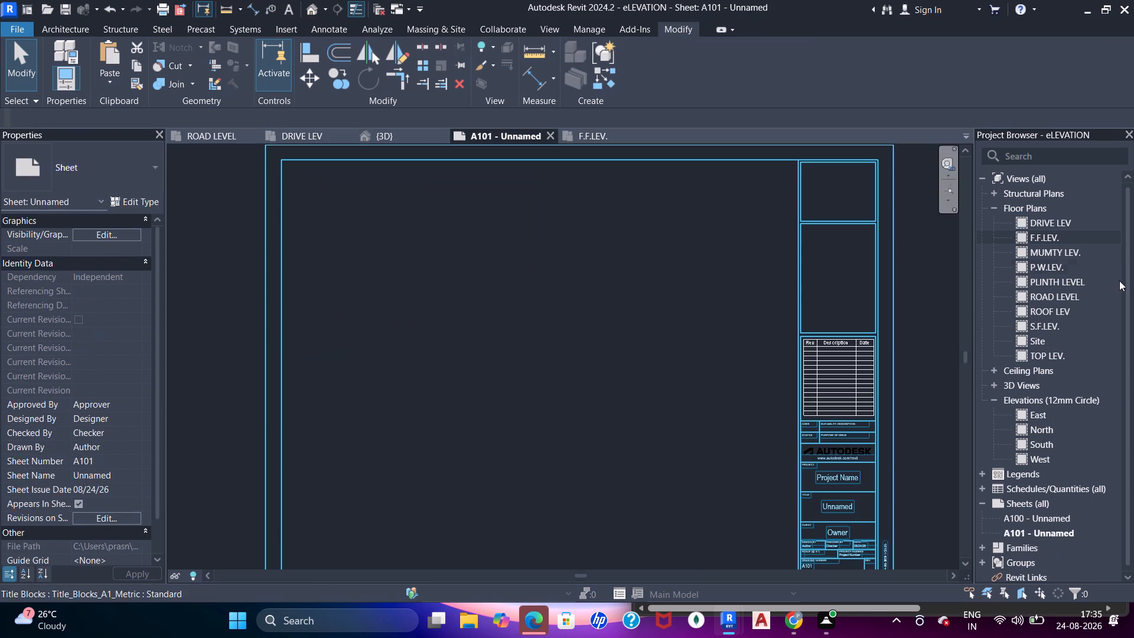
Place the F.F.LEV. floor plan on sheet A101, in the upper-left part of the drawing area.
left_click_drag(1060, 235, 526, 276)
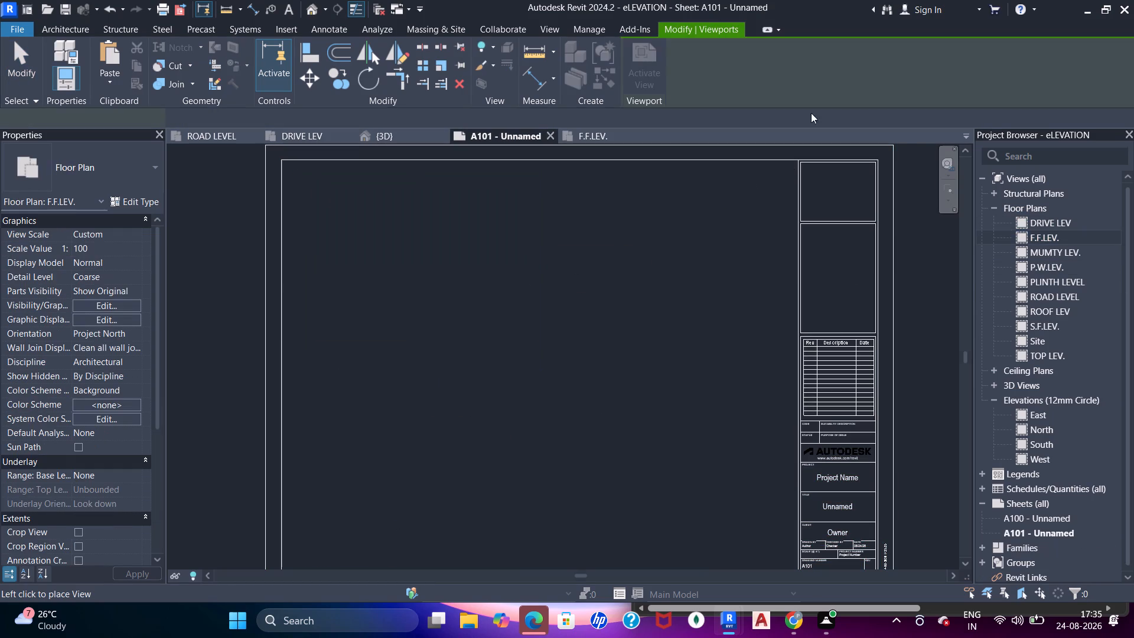
left_click(431, 269)
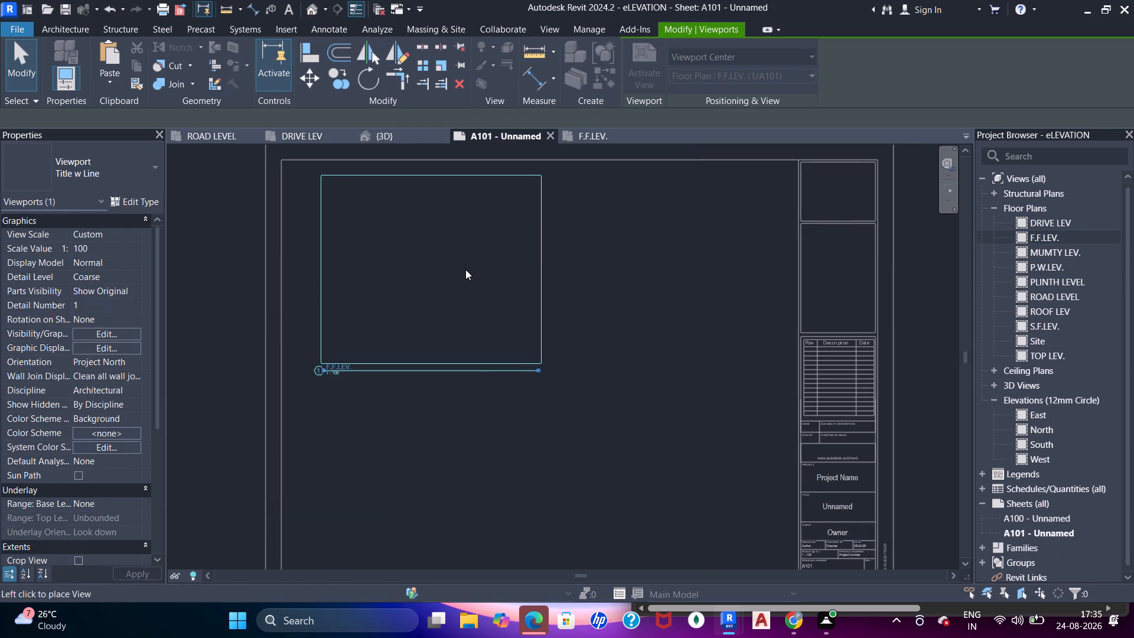
key("Escape")
key("Escape")
Nudge the F.F.LEV. viewport left and up so its plan sits near the upper-left corner of the sheet border.
left_click(518, 307)
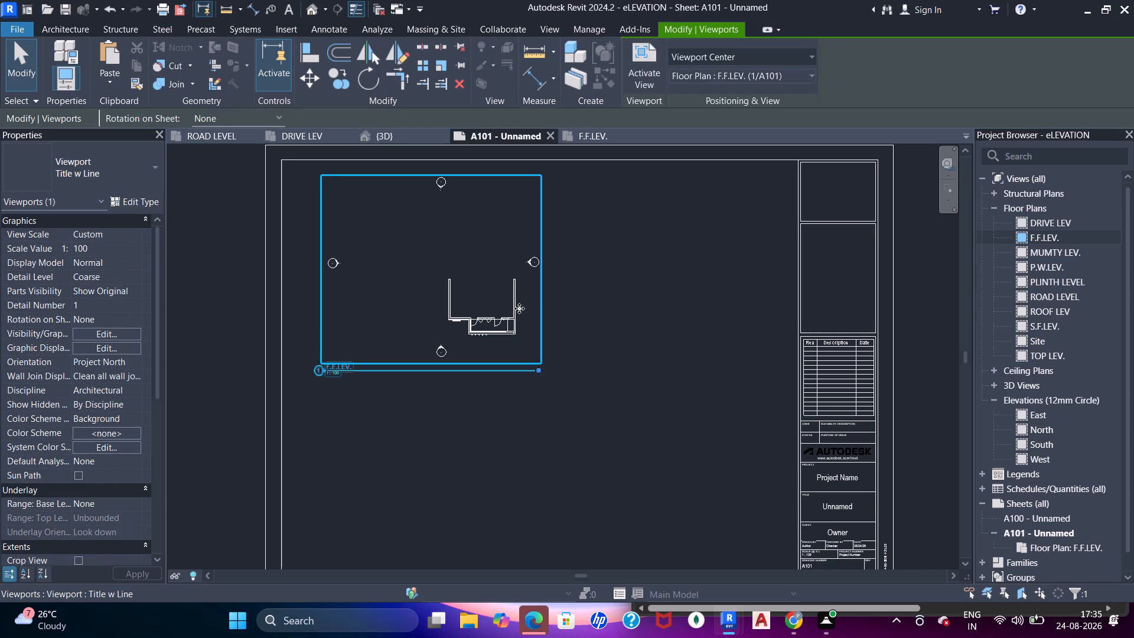
key("Left")
key("Left")
key("Left")
key("Left")
key("Left")
key("Left")
key("Left")
key("Left")
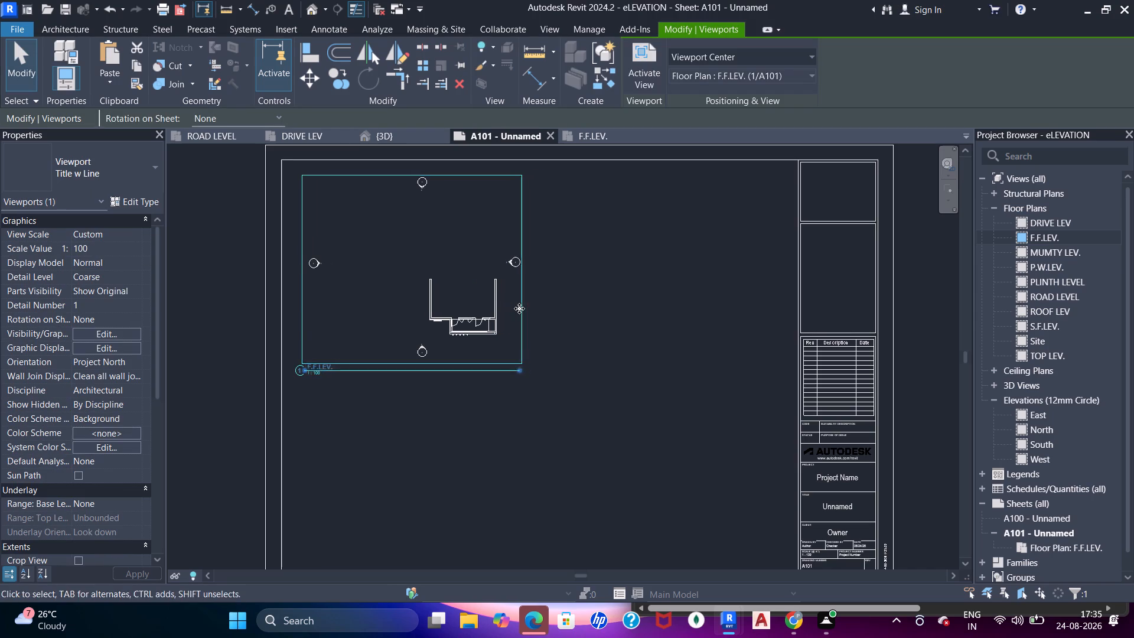
key("Left")
key("Left")
key("Left")
key("Left")
key("Left")
key("Left")
key("Left")
key("Left")
key("Left")
key("Left")
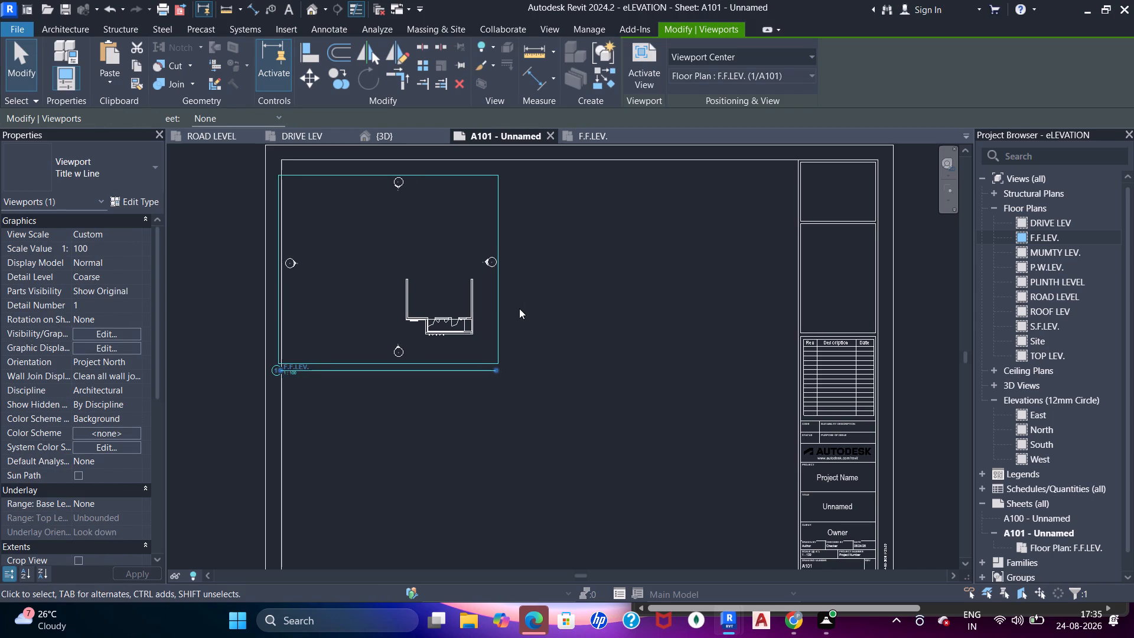
key("Up")
key("Up")
key("Up")
key("Up")
key("Up")
key("Up")
key("Up")
key("Up")
key("Up")
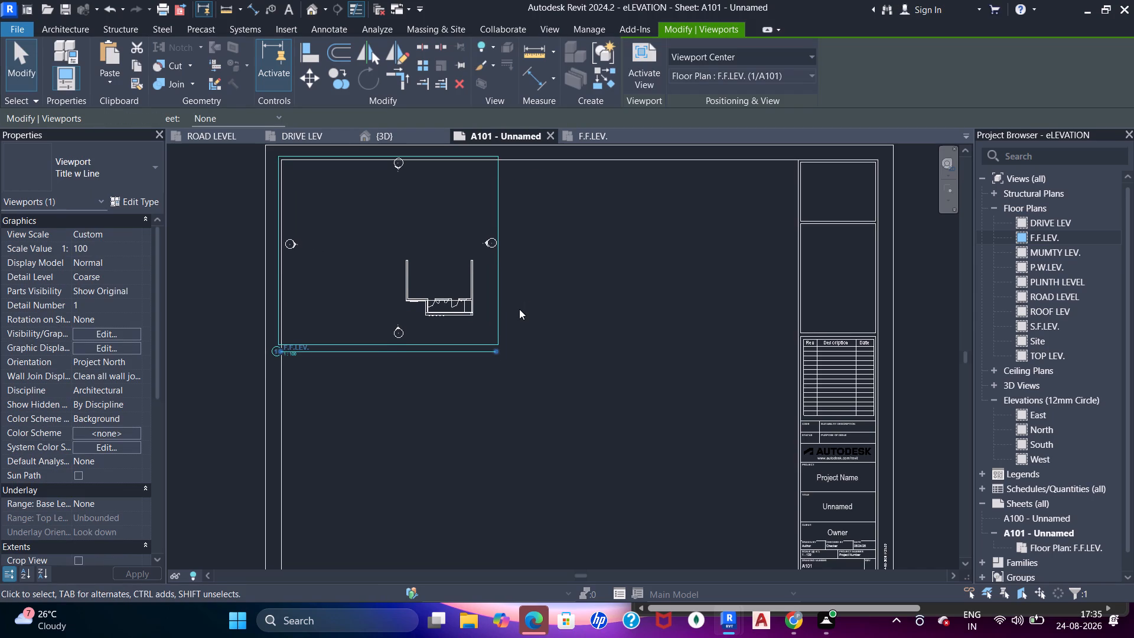
key("Up")
key("Left")
key("Left")
key("Left")
key("Left")
key("Left")
key("Left")
key("Left")
key("Left")
key("Left")
key("Left")
key("Left")
key("Left")
key("Left")
key("Left")
key("Left")
key("Left")
key("Left")
key("Left")
key("Left")
key("Left")
key("Left")
key("Left")
key("Left")
key("Left")
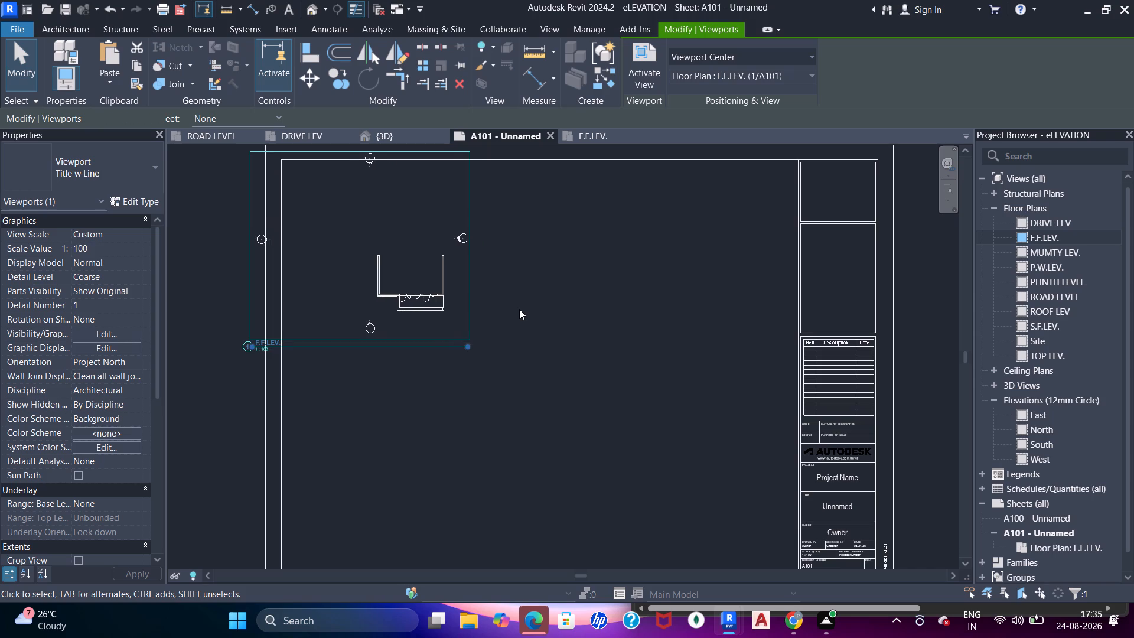
key("Left")
key("Left")
key("Left")
key("Left")
key("Up")
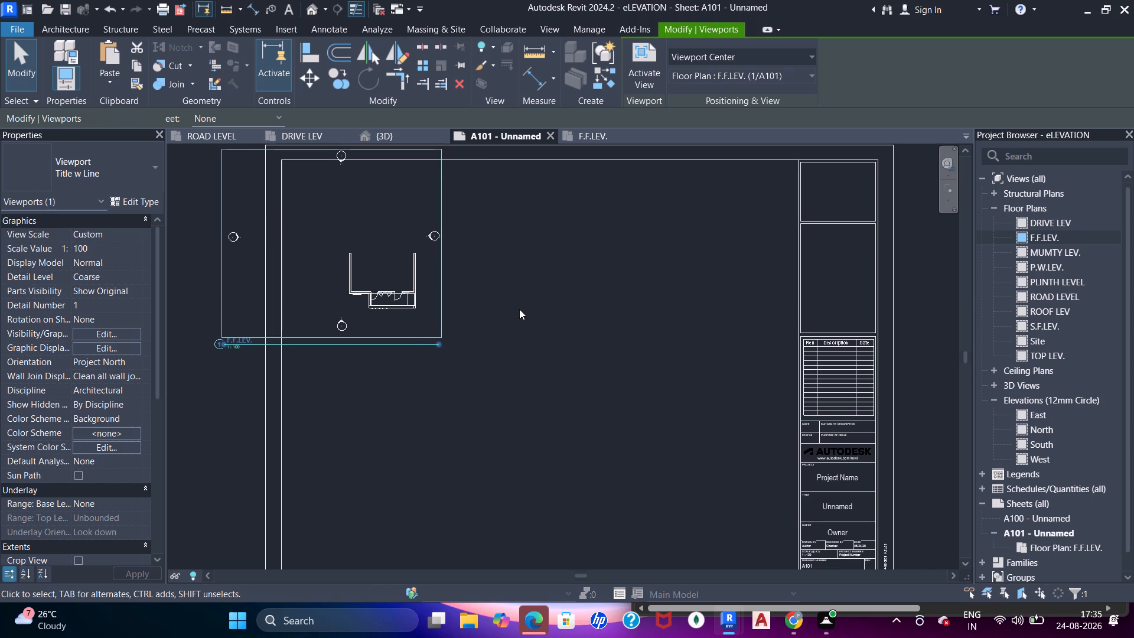
key("Up")
key("Up")
key("Up")
key("Up")
key("Down")
scroll(513, 310, "down", 4)
middle_click_drag(511, 313, 501, 268)
scroll(492, 263, "up", 5)
key("Escape")
Open the F.F.LEV. floor plan and set its visual style to Shaded.
left_click(307, 137)
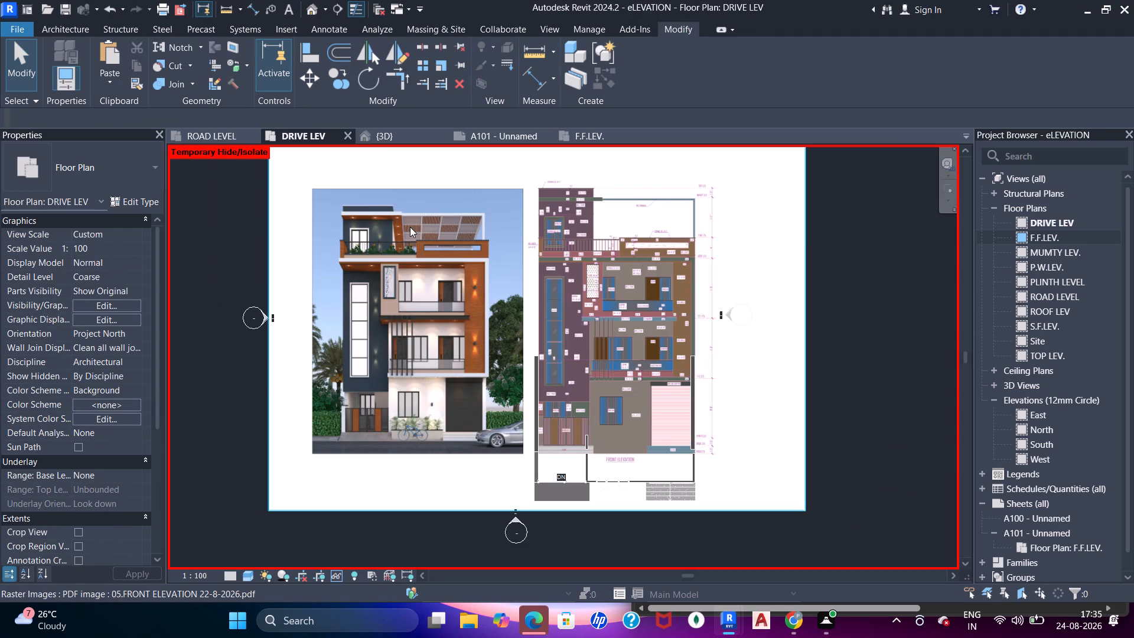
double_click(1042, 235)
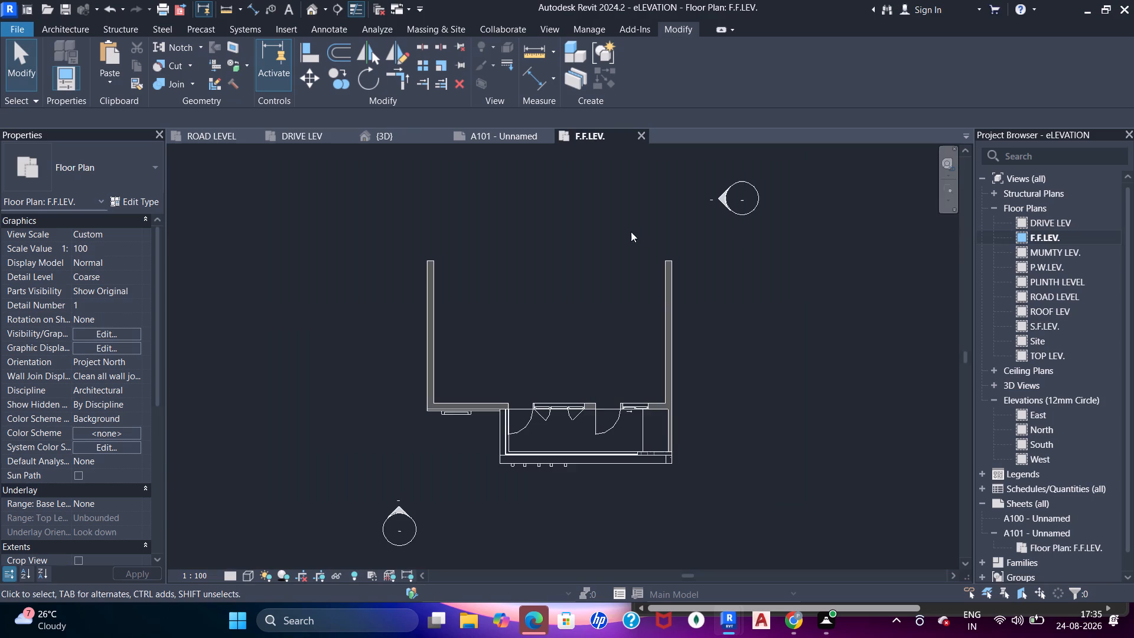
type("sd")
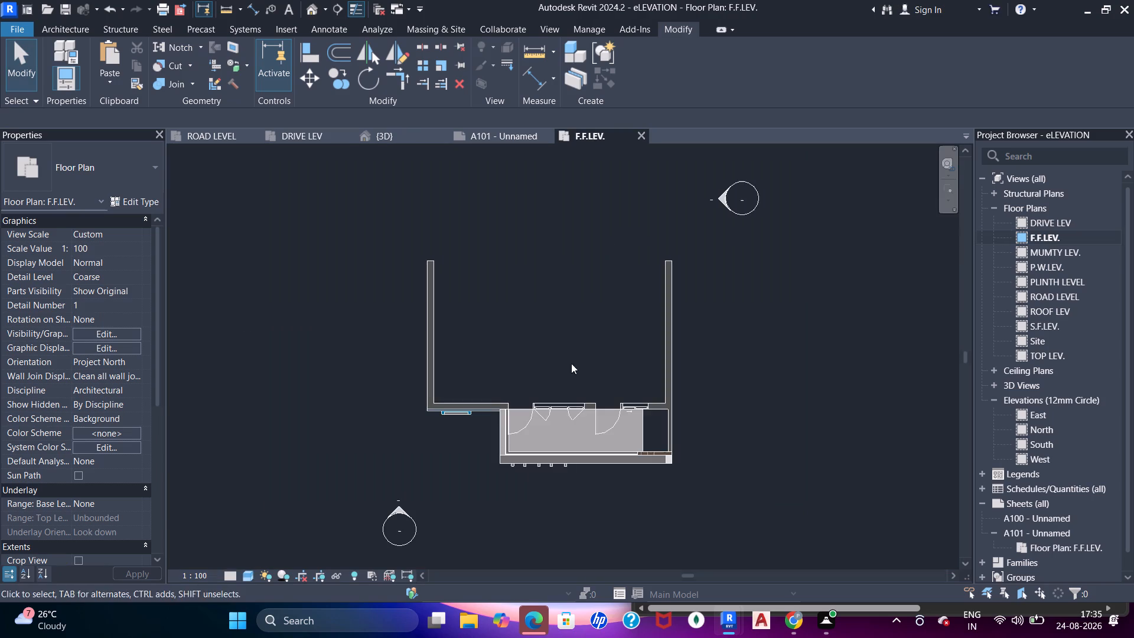
Examine the shaded F.F.LEV. floor plan and compare it with its viewport on sheet A101.
scroll(562, 403, "up", 4)
scroll(566, 390, "down", 2)
middle_click_drag(569, 389, 530, 313)
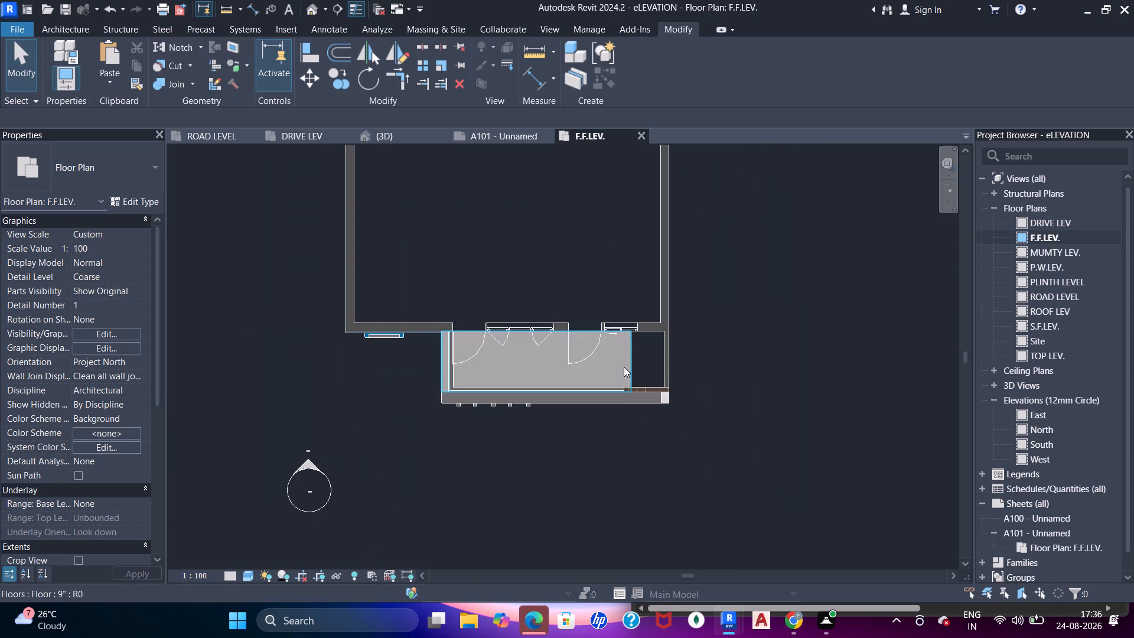
scroll(623, 367, "down", 3)
middle_click_drag(553, 271, 553, 278)
scroll(572, 372, "up", 2)
left_click(509, 139)
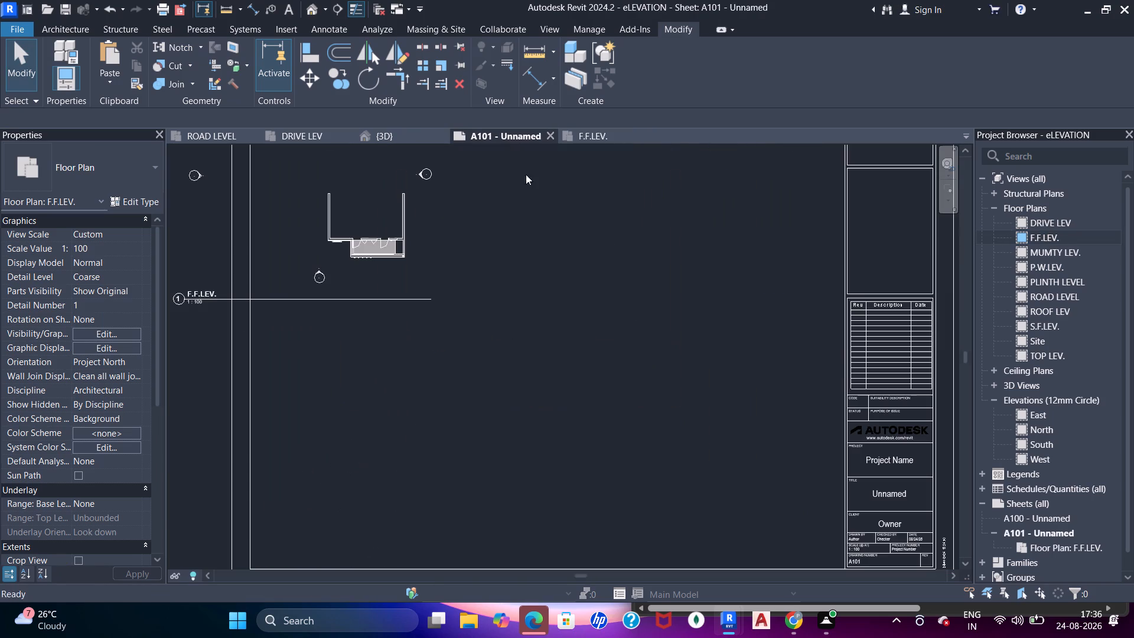
left_click(575, 142)
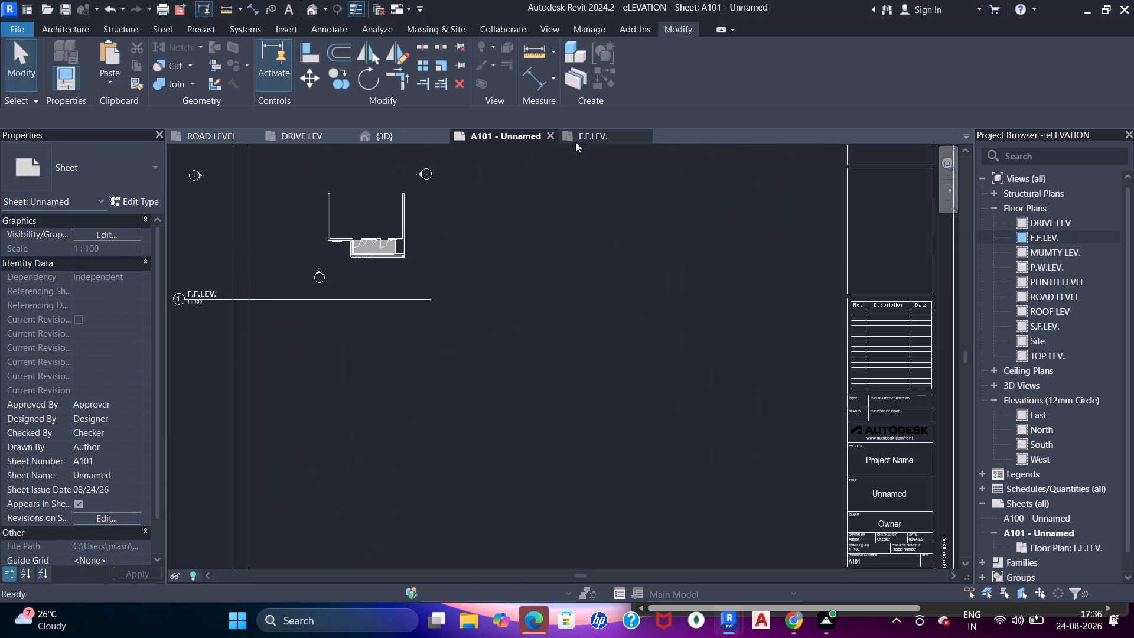
scroll(589, 347, "down", 2)
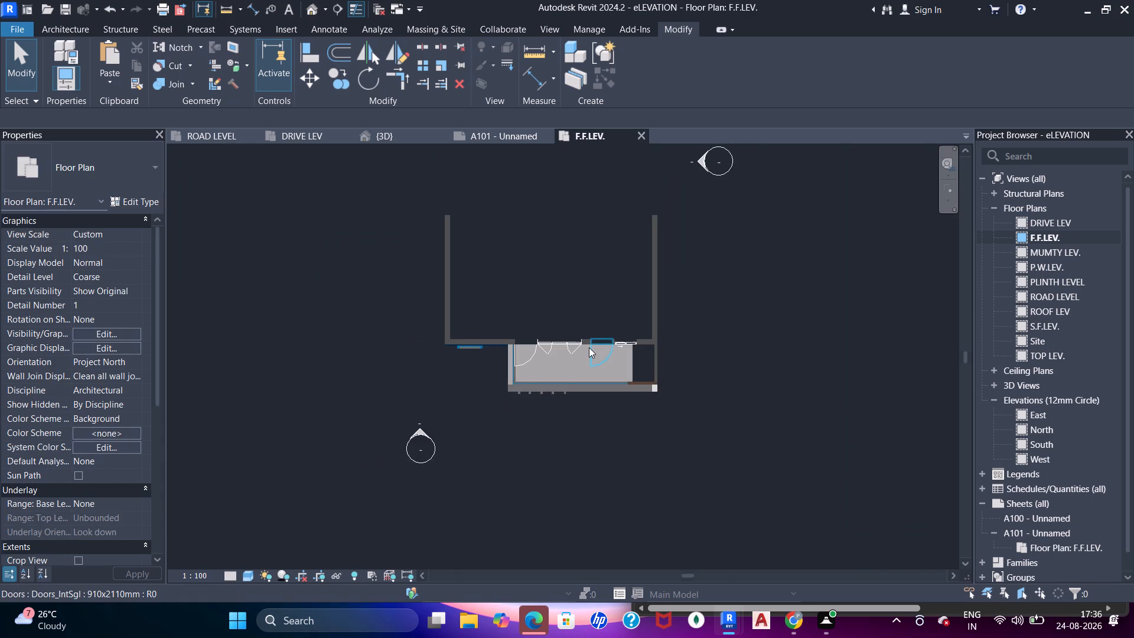
scroll(594, 347, "up", 1)
scroll(669, 294, "down", 6)
middle_click_drag(602, 317, 564, 329)
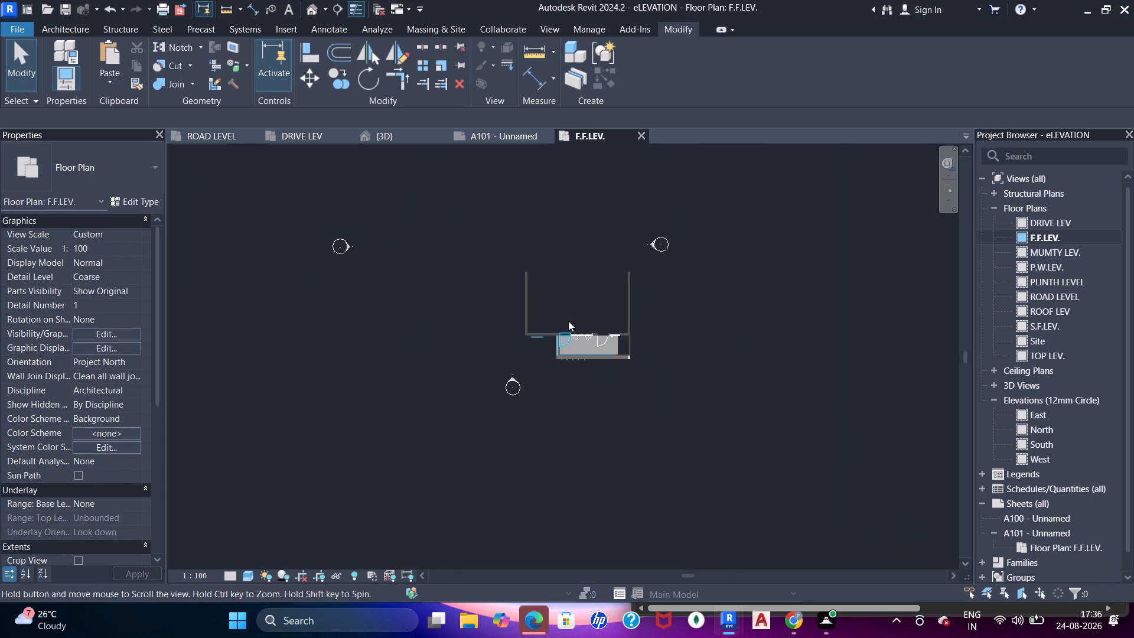
Place the {3D} view on sheet A101, beside the F.F.LEV. plan in the upper middle of the drawing area.
left_click(479, 142)
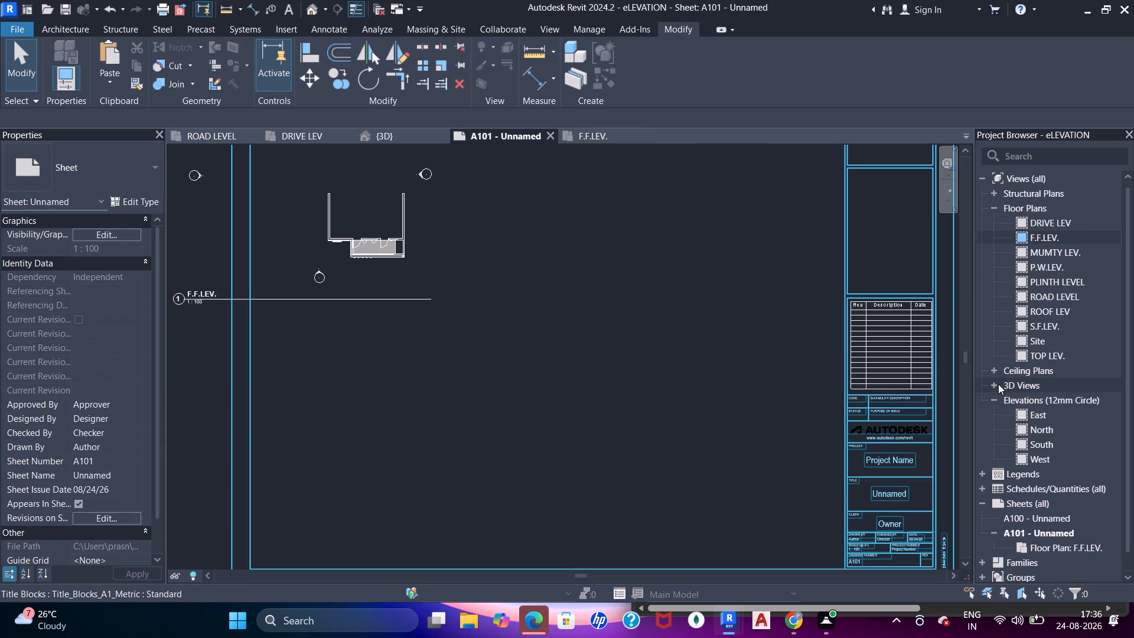
left_click(996, 385)
left_click_drag(1025, 401, 592, 284)
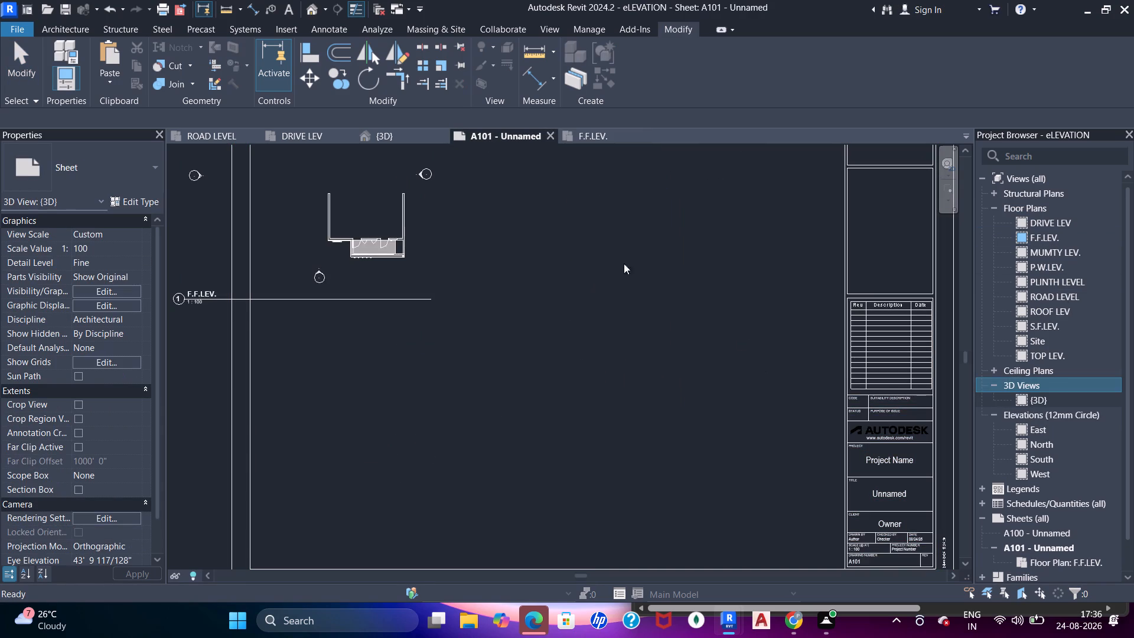
scroll(596, 269, "down", 2)
middle_click_drag(565, 269, 551, 304)
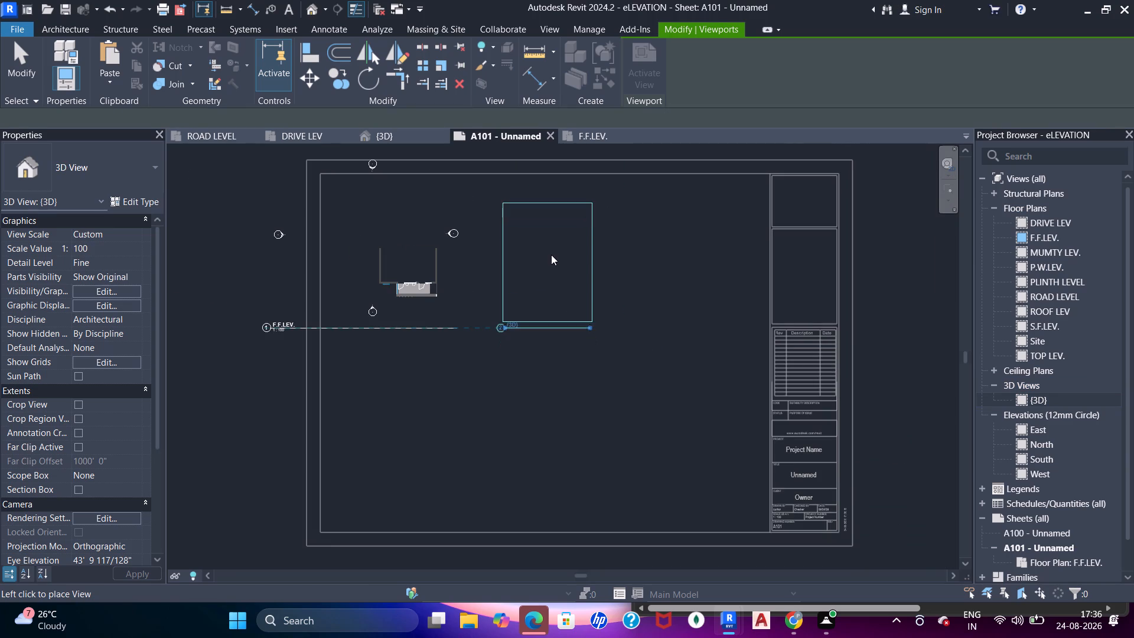
left_click(543, 250)
key("Escape")
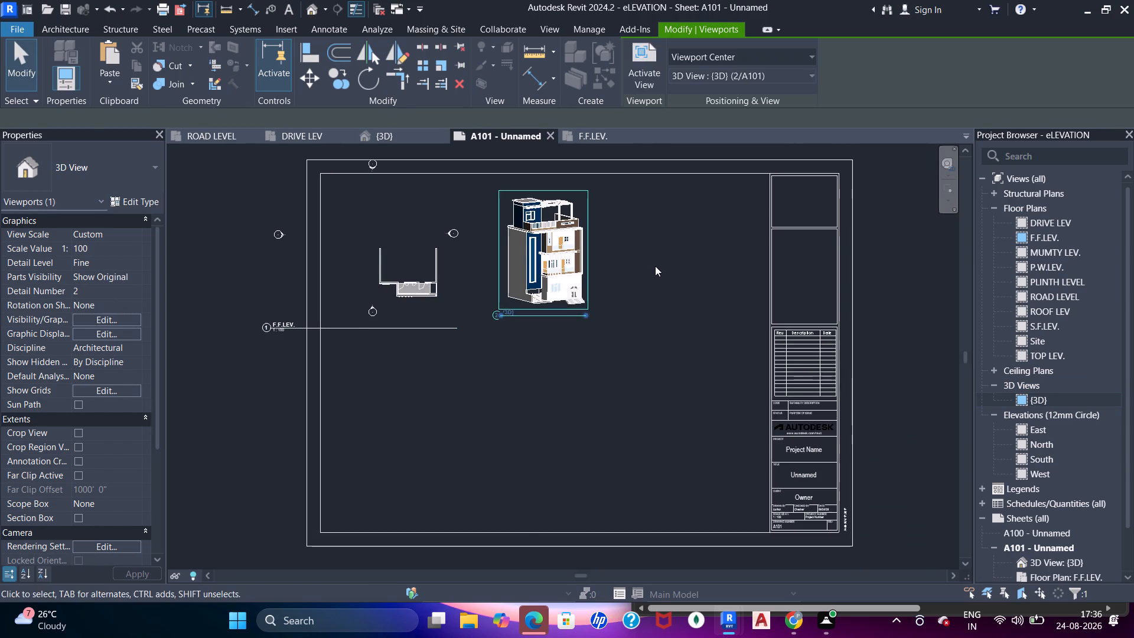
key("Escape")
key("Escape")
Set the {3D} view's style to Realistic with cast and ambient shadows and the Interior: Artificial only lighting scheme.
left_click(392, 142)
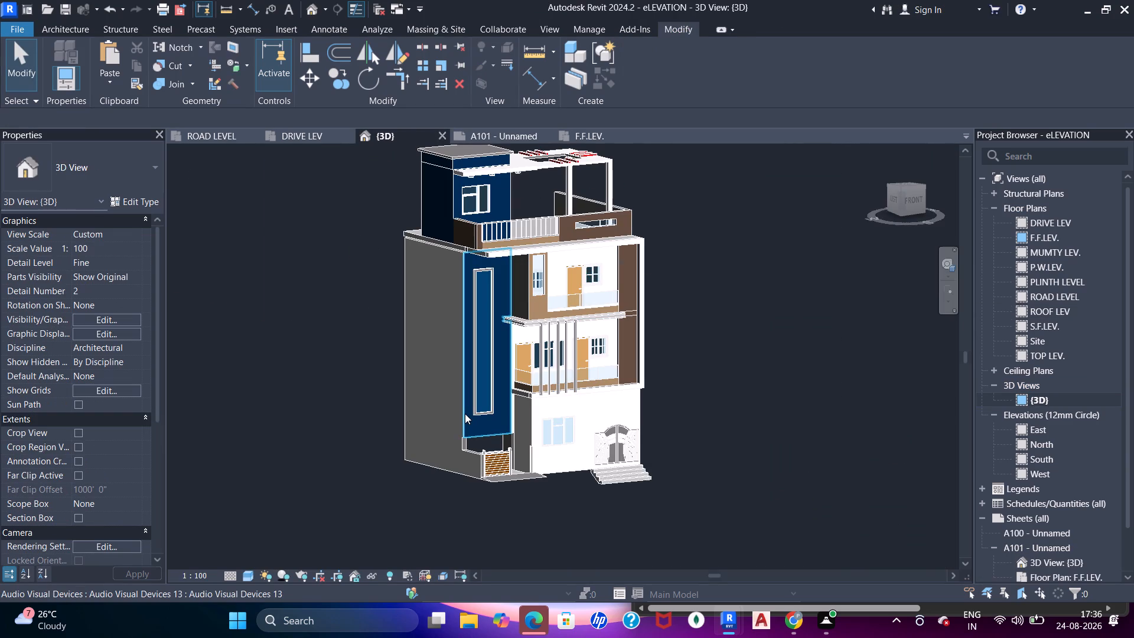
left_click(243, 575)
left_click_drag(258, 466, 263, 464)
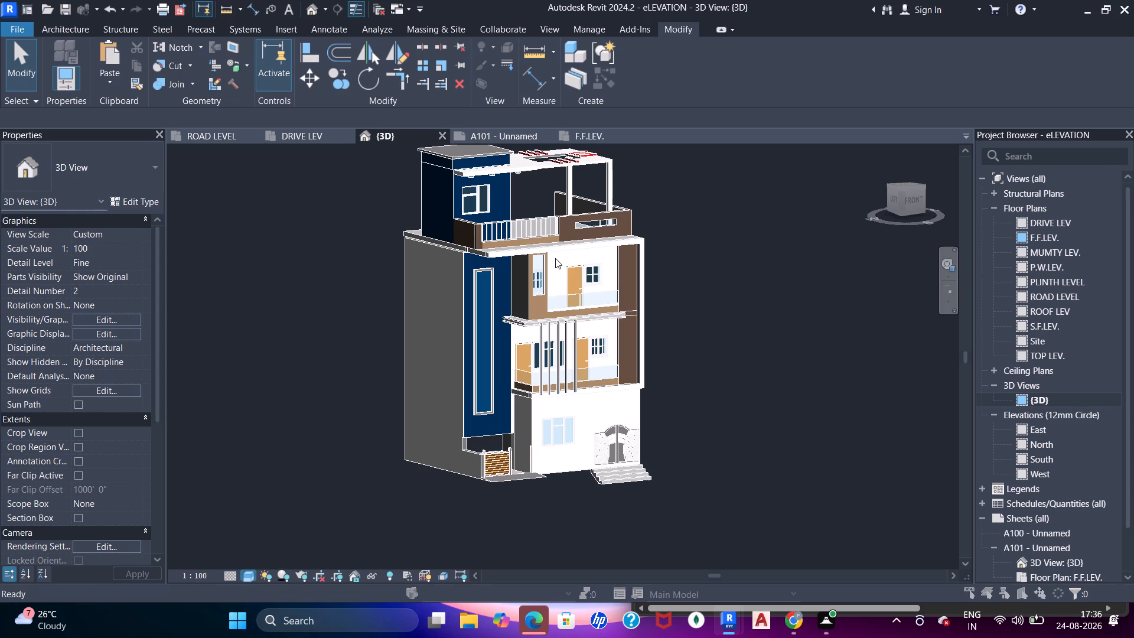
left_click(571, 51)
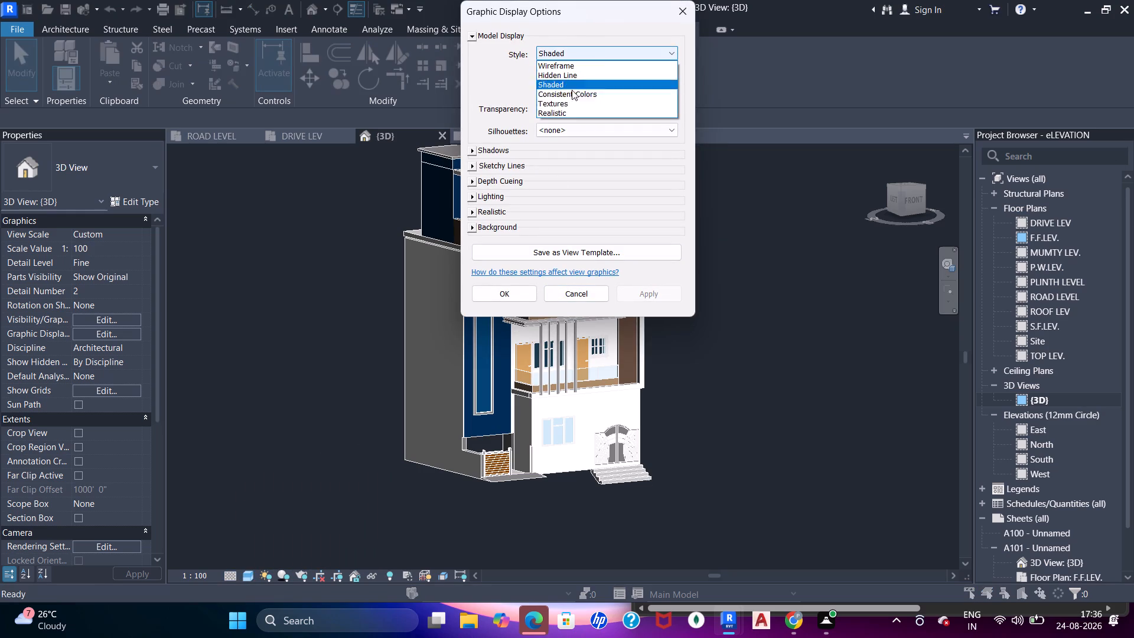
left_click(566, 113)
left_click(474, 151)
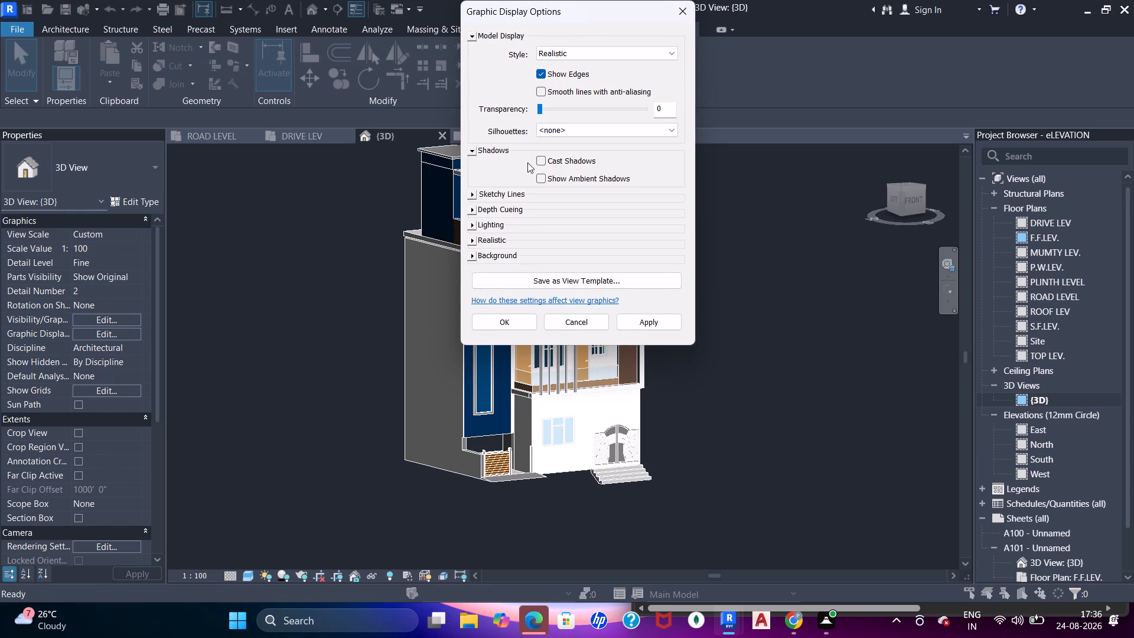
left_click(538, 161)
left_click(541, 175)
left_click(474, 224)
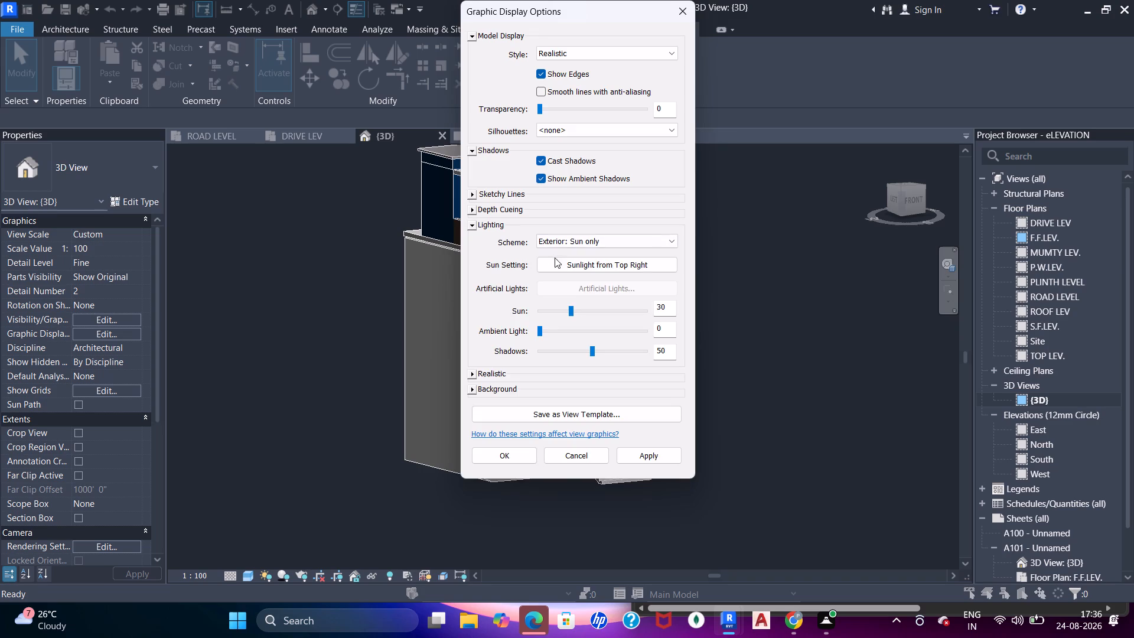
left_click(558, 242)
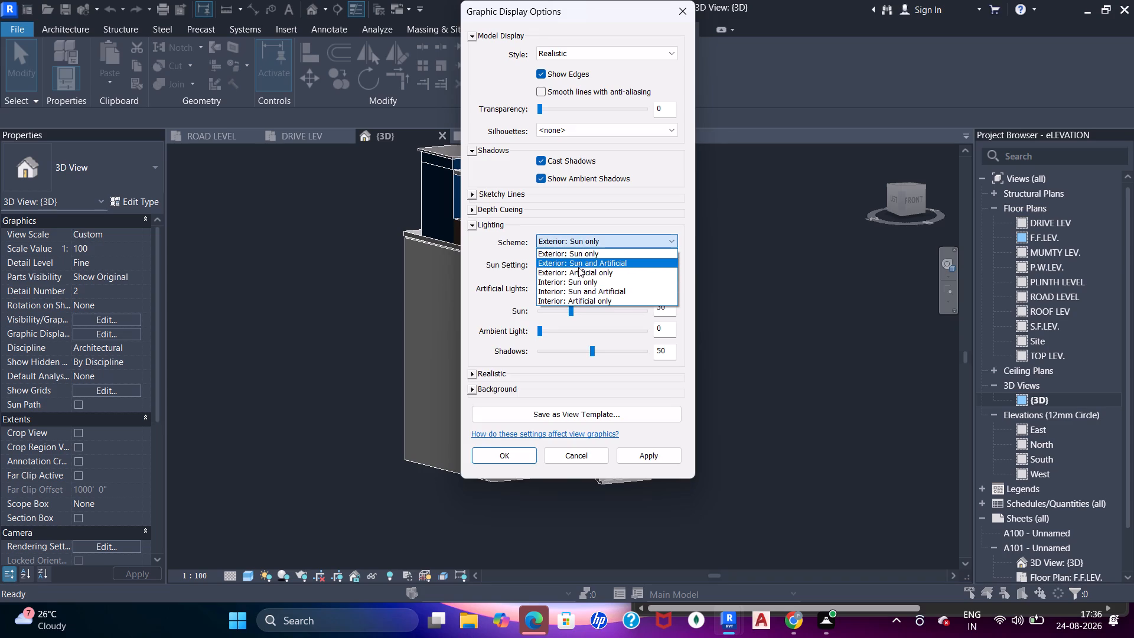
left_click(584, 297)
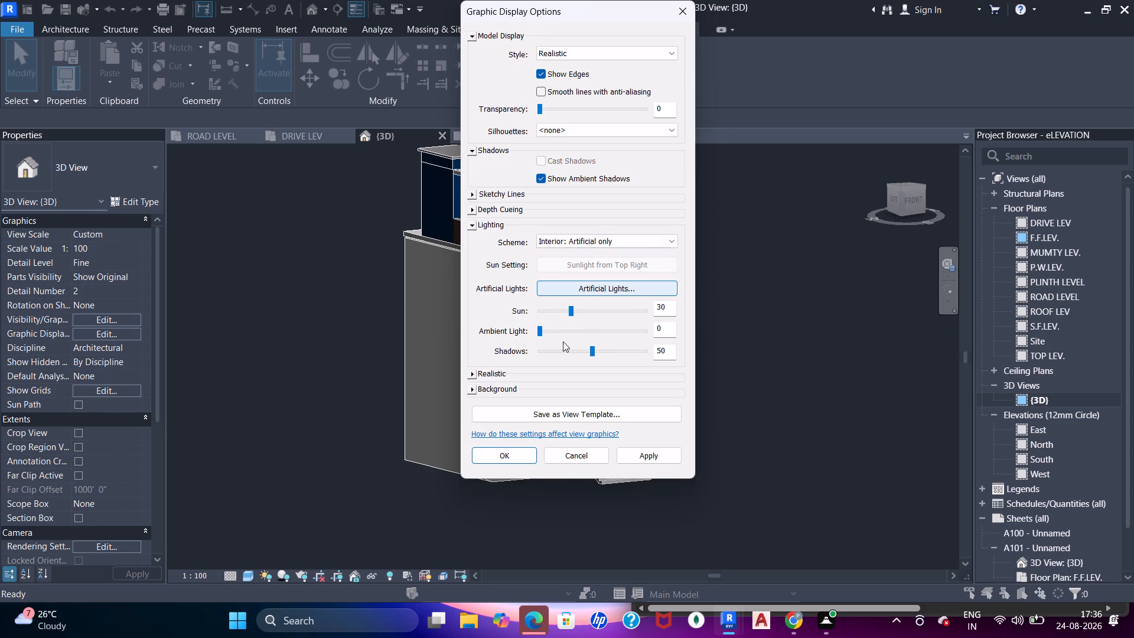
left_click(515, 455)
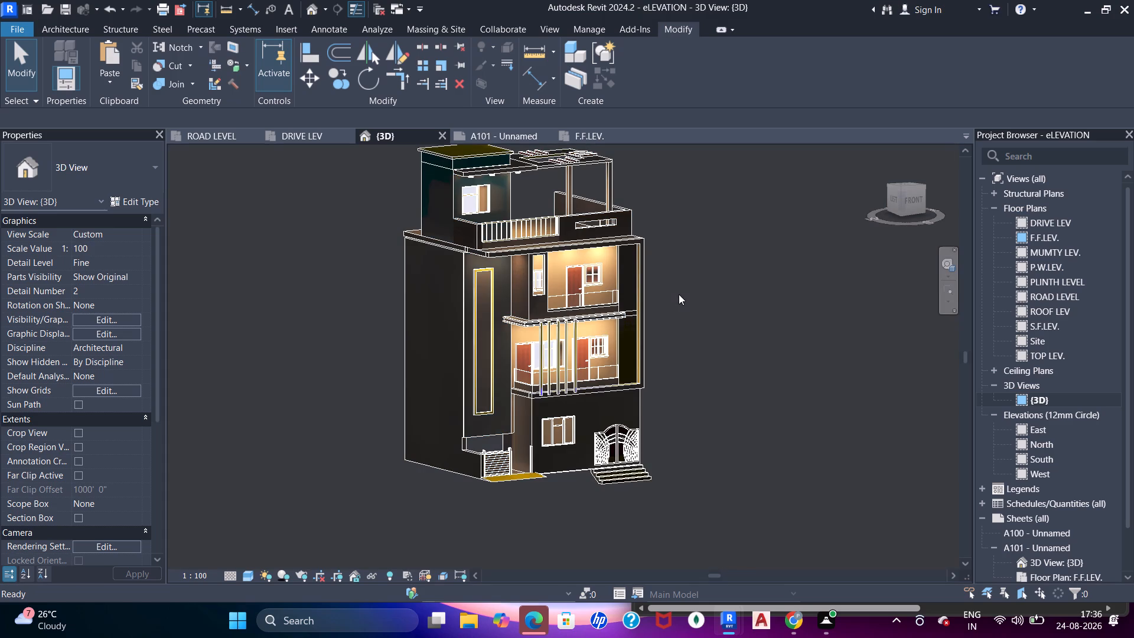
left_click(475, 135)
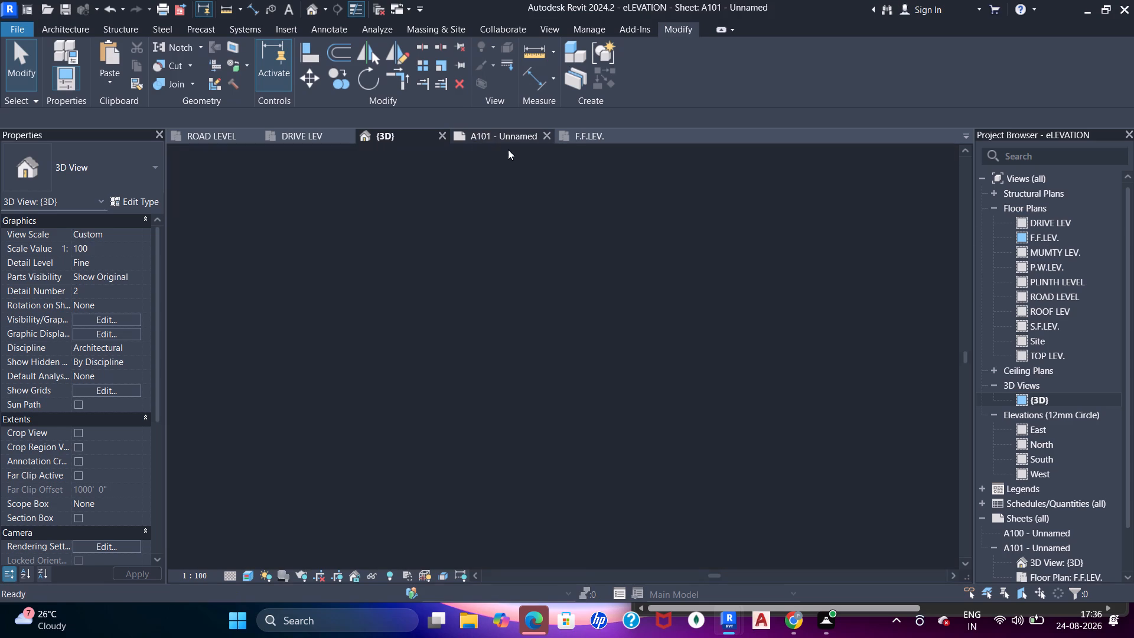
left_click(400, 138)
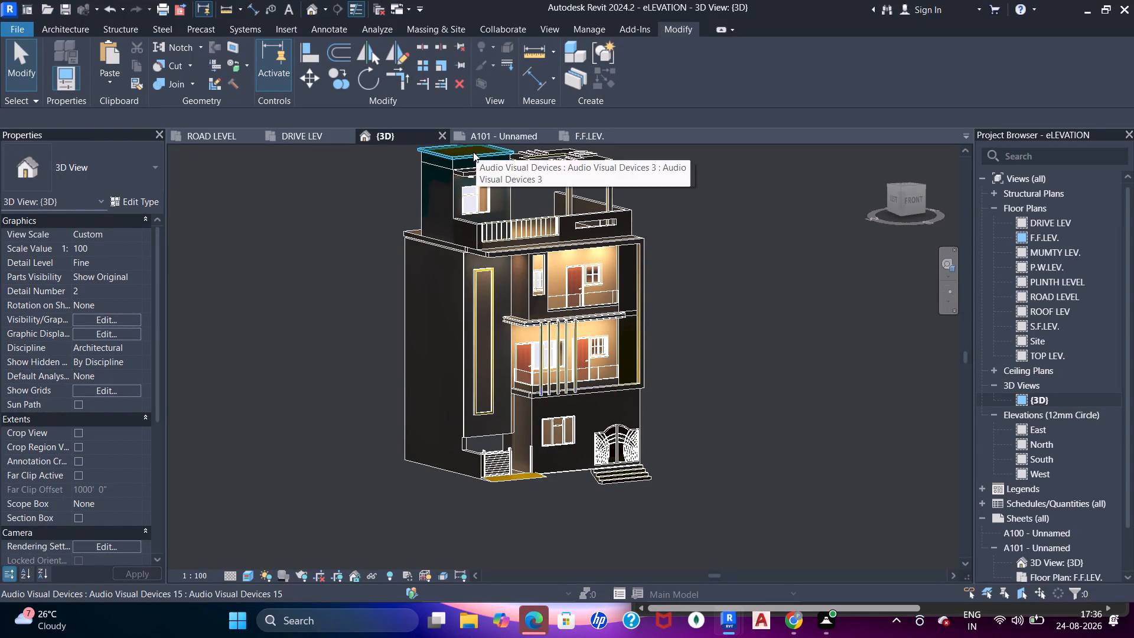
Set the {3D} view's visual style to Shaded and check its viewport on sheet A101.
left_click(247, 571)
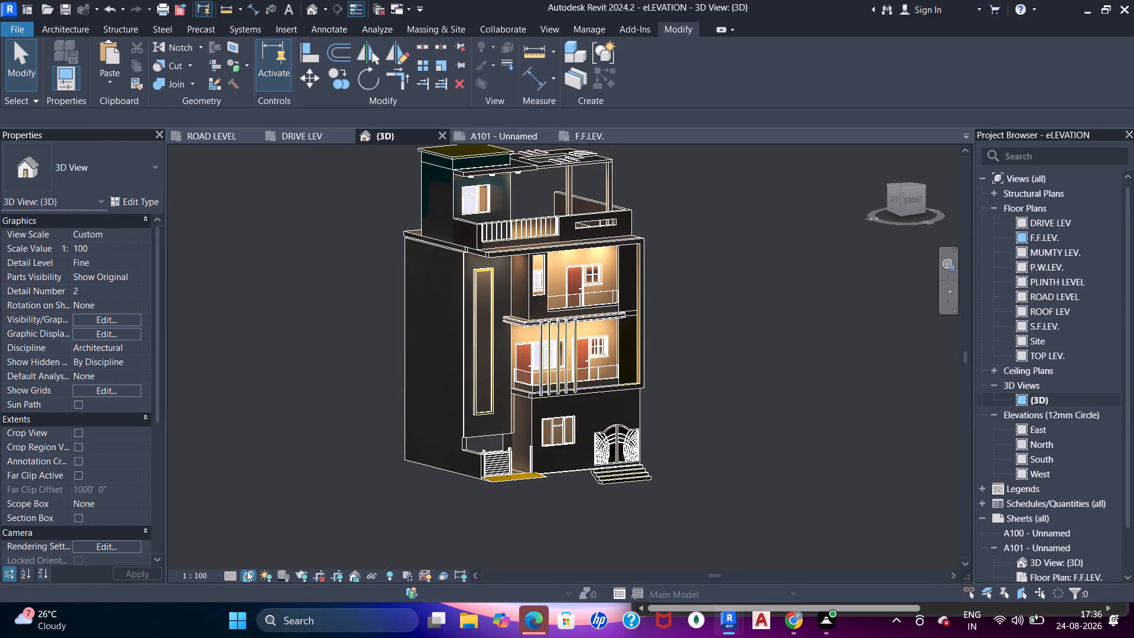
left_click(262, 519)
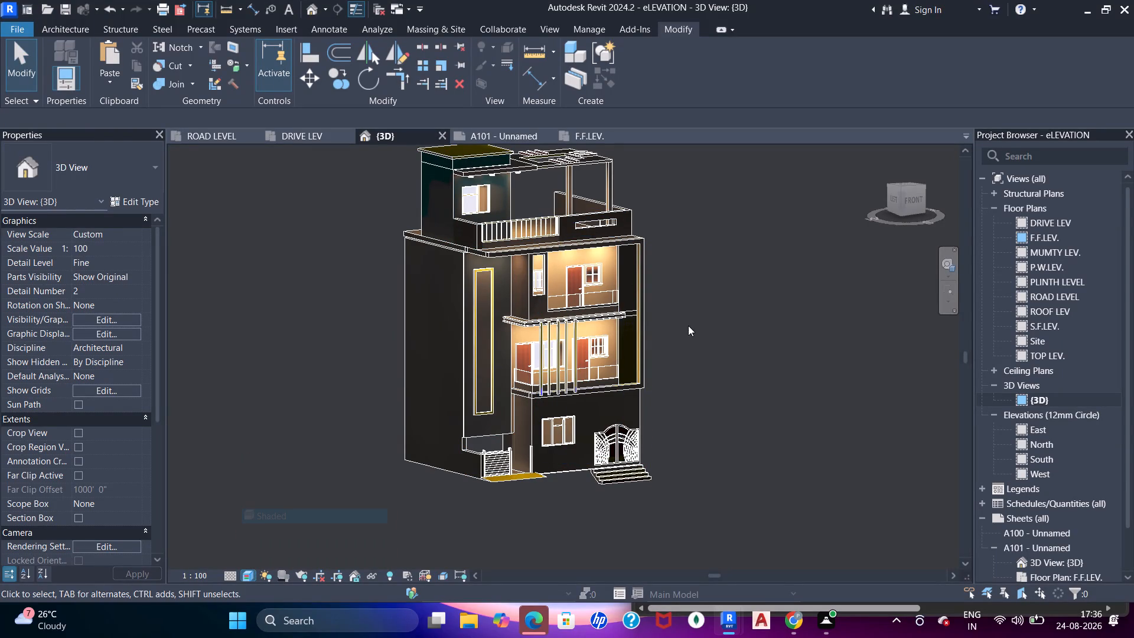
middle_click_drag(664, 337, 544, 310, "shift")
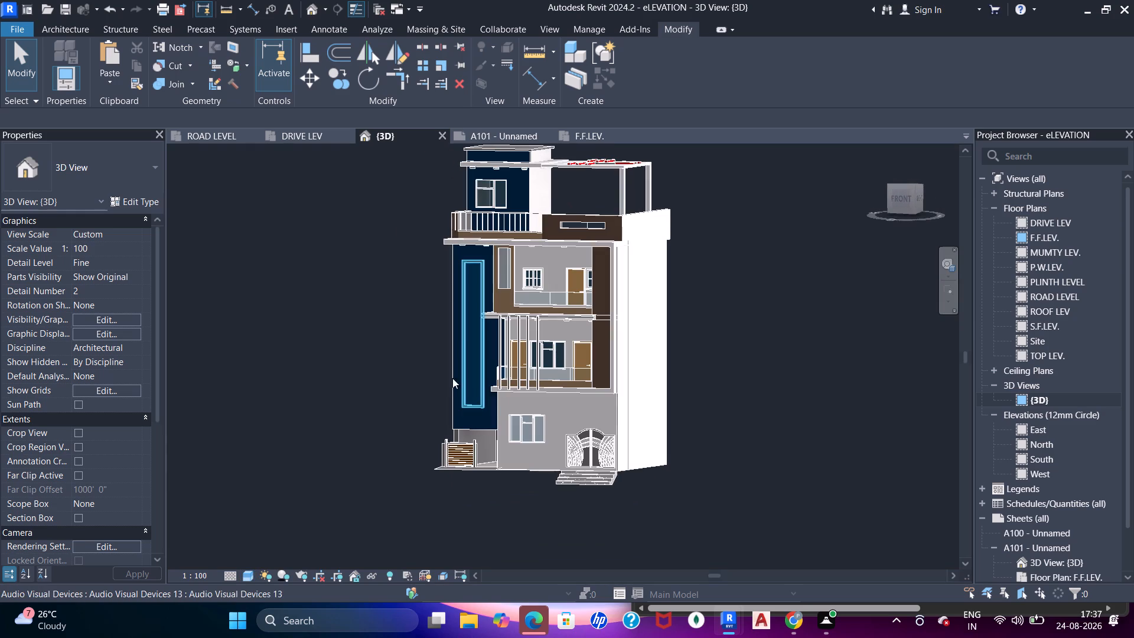
middle_click_drag(665, 260, 764, 292, "shift")
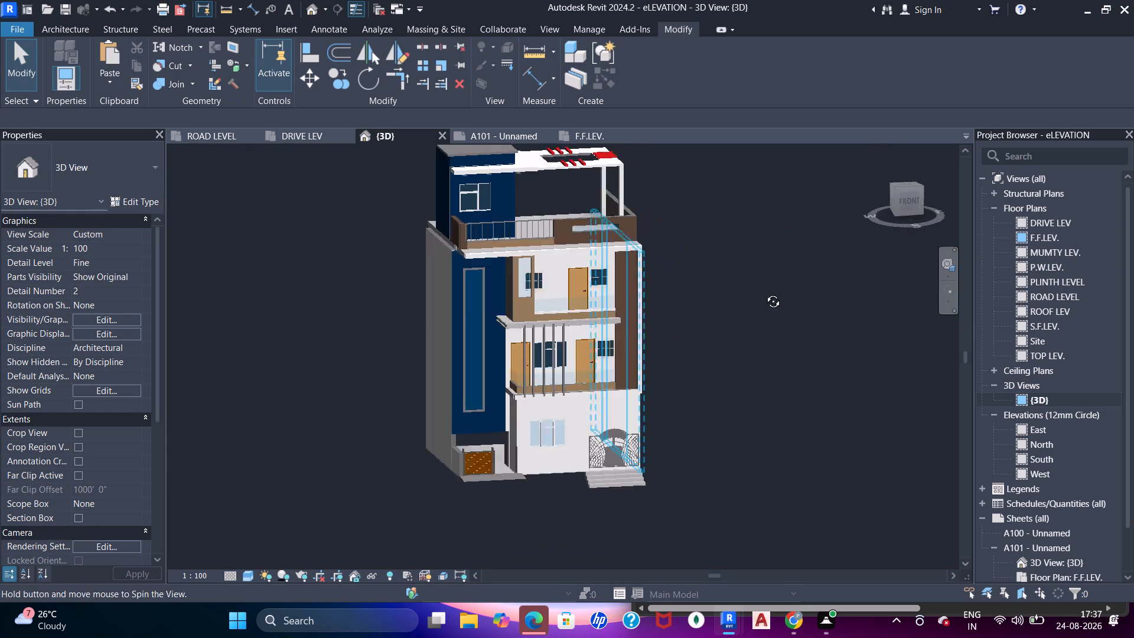
middle_click_drag(764, 292, 775, 300, "shift")
middle_click_drag(649, 295, 657, 289)
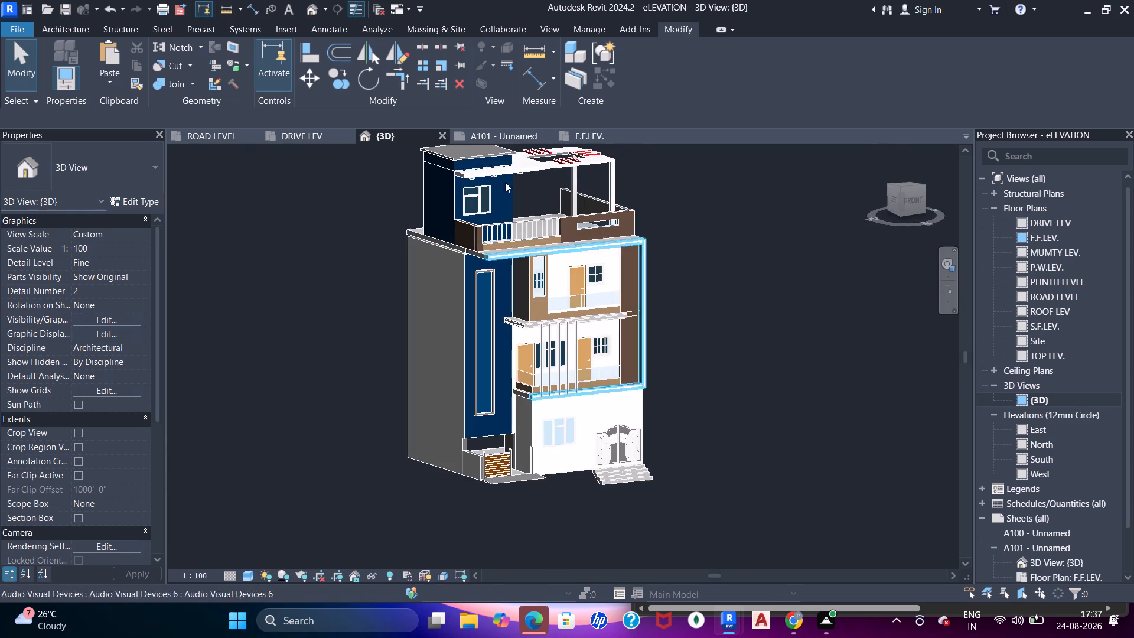
left_click(513, 139)
Create a perspective camera view from the {3D} view, with the eye in front of the house and the target beyond its top.
left_click(380, 134)
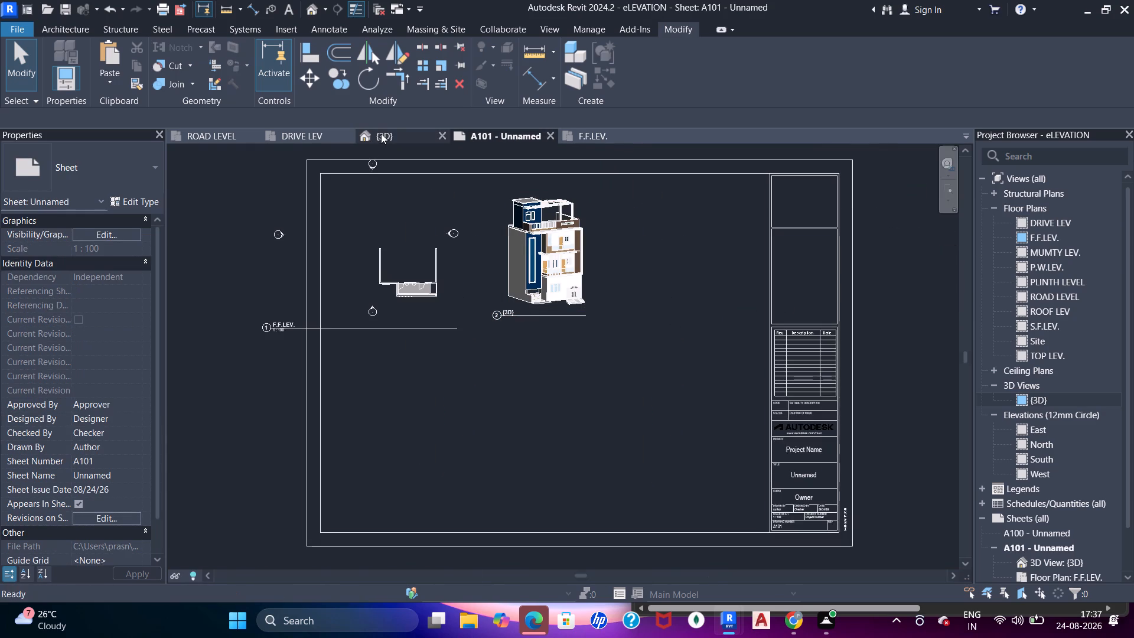
left_click(327, 10)
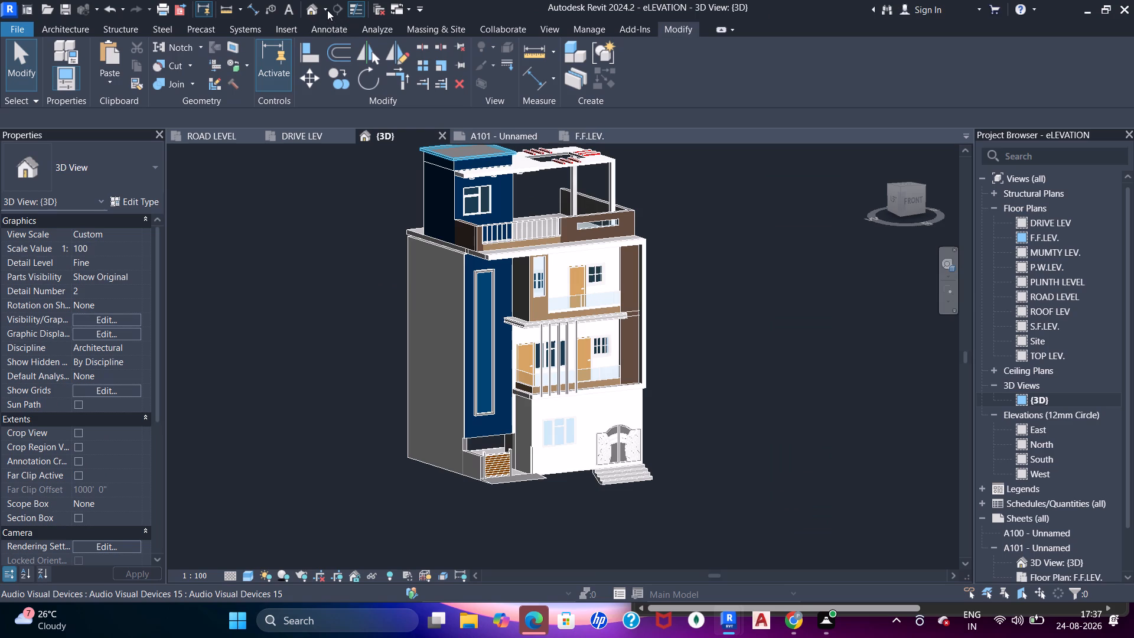
left_click(343, 49)
scroll(649, 310, "down", 4)
middle_click_drag(670, 407, 603, 340, "shift")
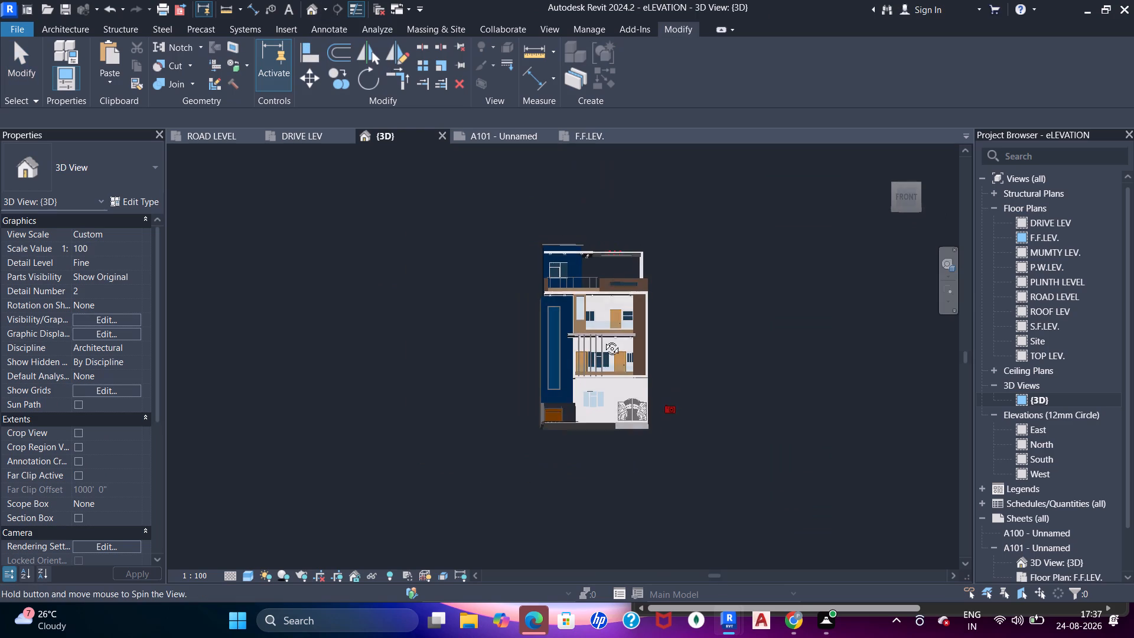
middle_click_drag(603, 340, 605, 385, "shift")
left_click_drag(611, 480, 611, 473)
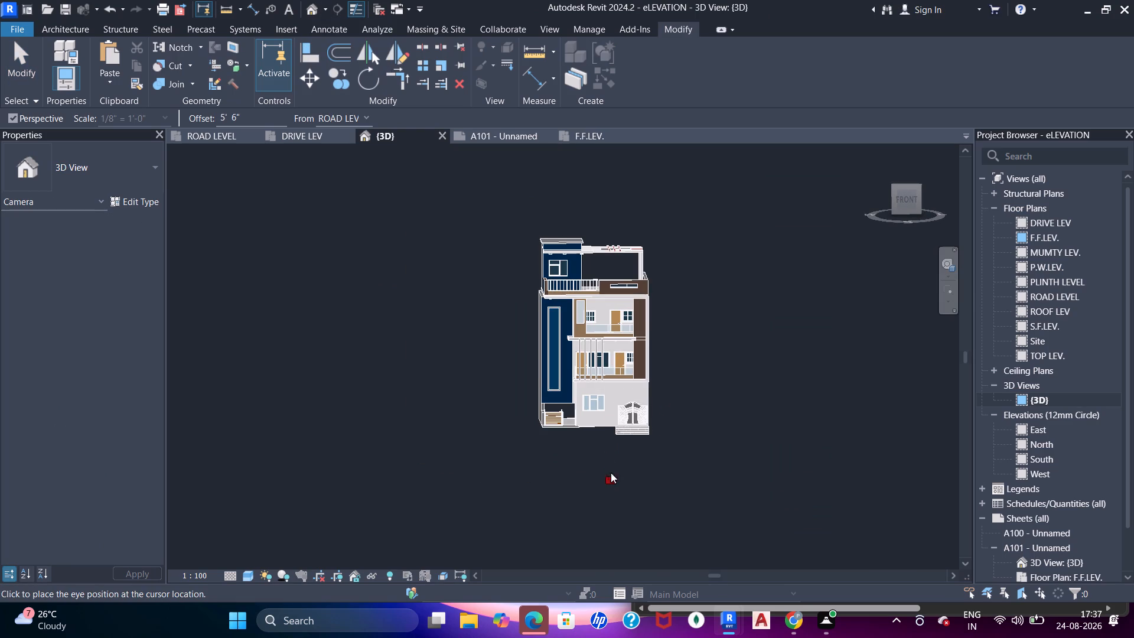
left_click_drag(611, 473, 608, 463)
left_click(585, 175)
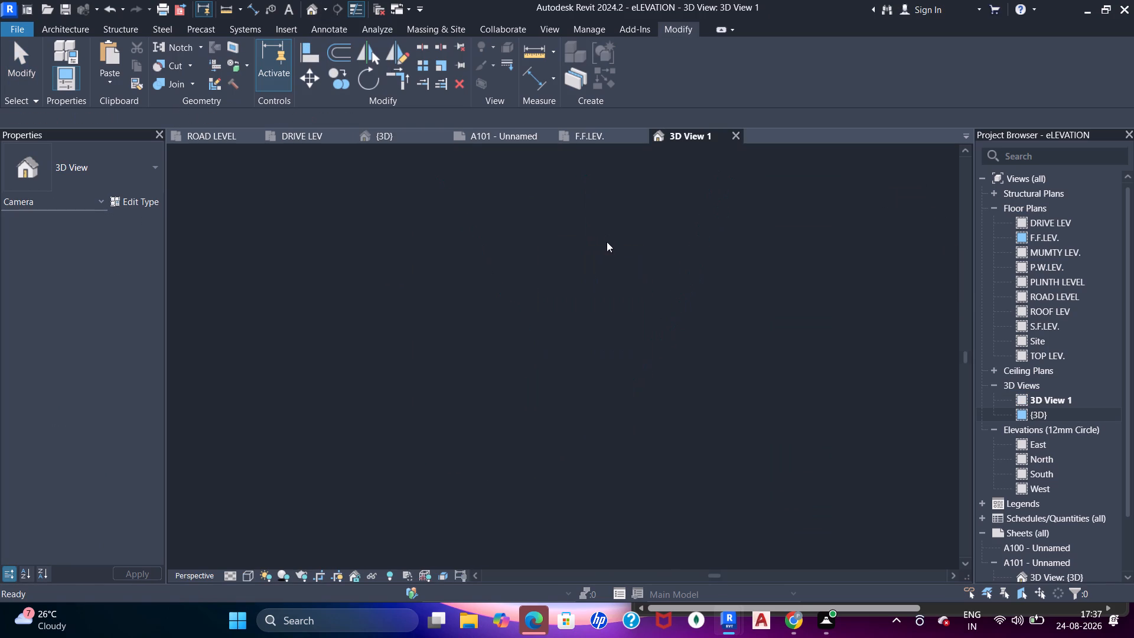
Enlarge the crop region of 3D View 1 on all four sides so the whole building fits inside it.
scroll(607, 273, "down", 12)
middle_click_drag(623, 272, 503, 305)
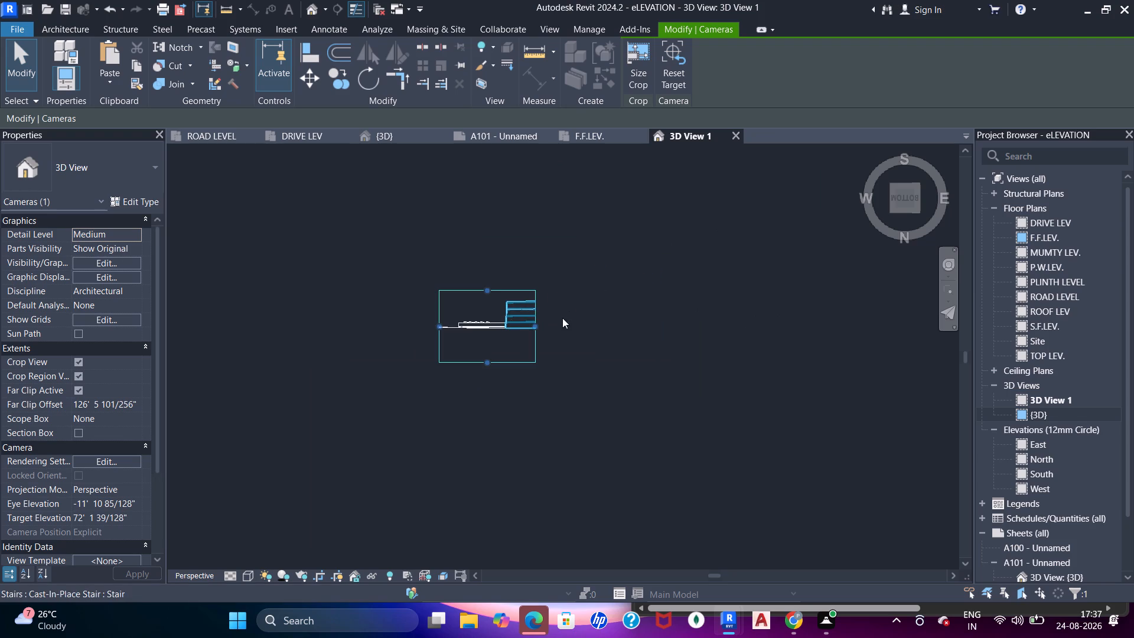
left_click_drag(537, 325, 715, 333)
left_click_drag(576, 289, 571, 243)
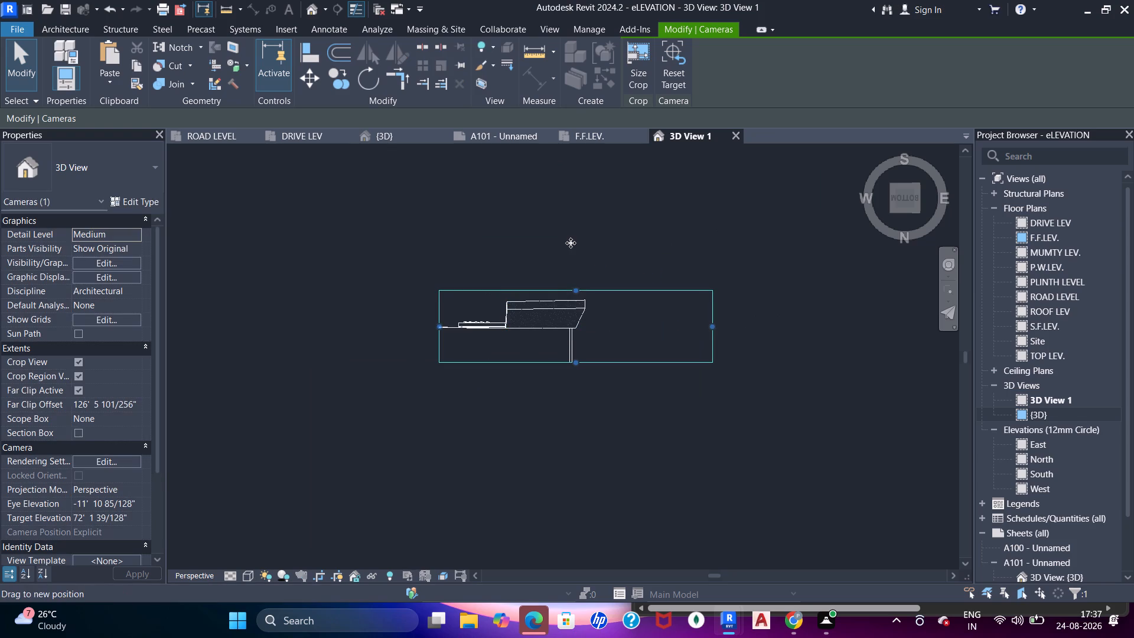
left_click_drag(571, 243, 566, 197)
left_click_drag(575, 362, 561, 512)
scroll(588, 300, "down", 4)
middle_click_drag(584, 317, 578, 314)
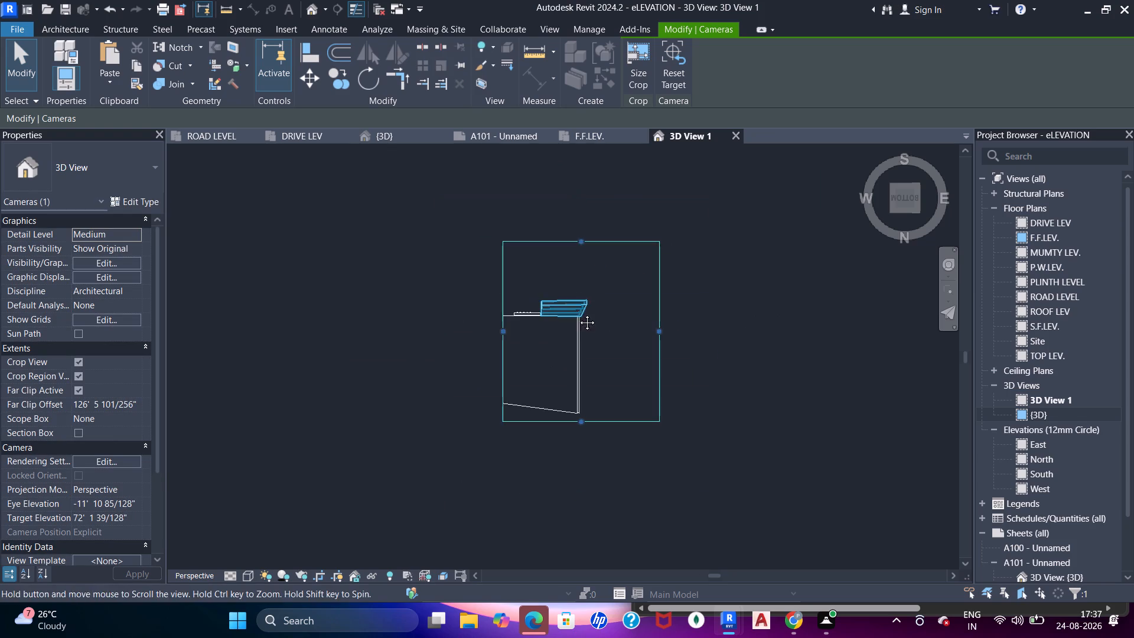
middle_click_drag(578, 314, 569, 279)
left_click_drag(491, 294, 360, 298)
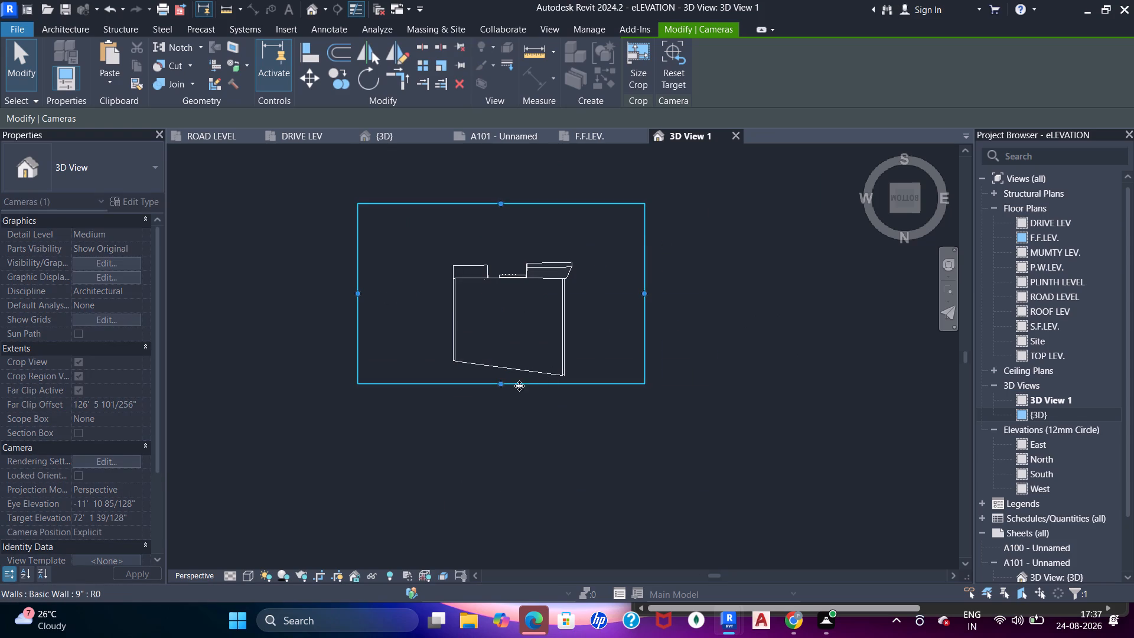
left_click_drag(517, 385, 514, 451)
Orbit 3D View 1 from beneath the building around to an angled view of the front facade.
middle_click_drag(553, 305, 531, 368, "shift")
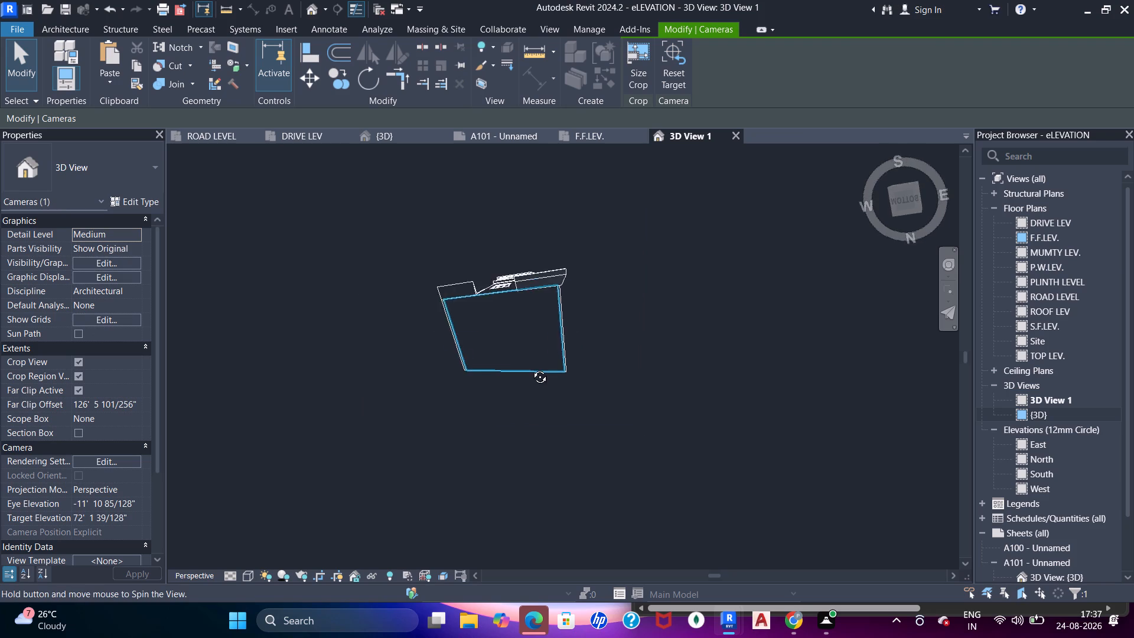
middle_click_drag(531, 368, 525, 426, "shift")
middle_click_drag(536, 311, 568, 418, "shift")
middle_click_drag(532, 336, 553, 412, "shift")
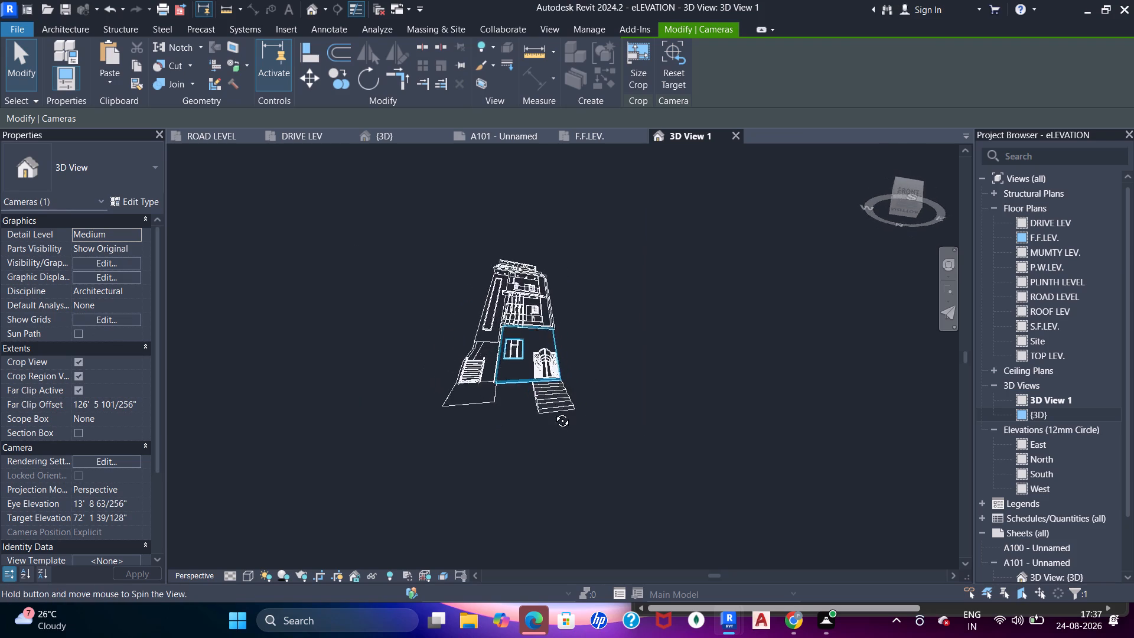
middle_click_drag(553, 412, 478, 439, "shift")
middle_click_drag(534, 340, 651, 392, "shift")
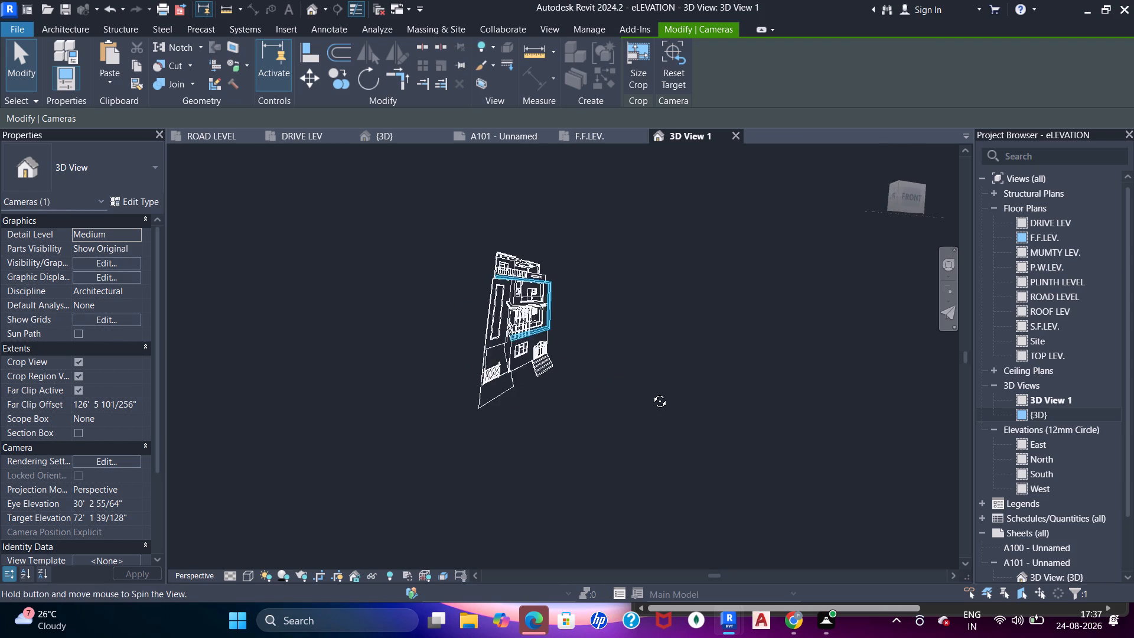
middle_click_drag(651, 392, 654, 395, "shift")
middle_click_drag(542, 342, 536, 369, "shift")
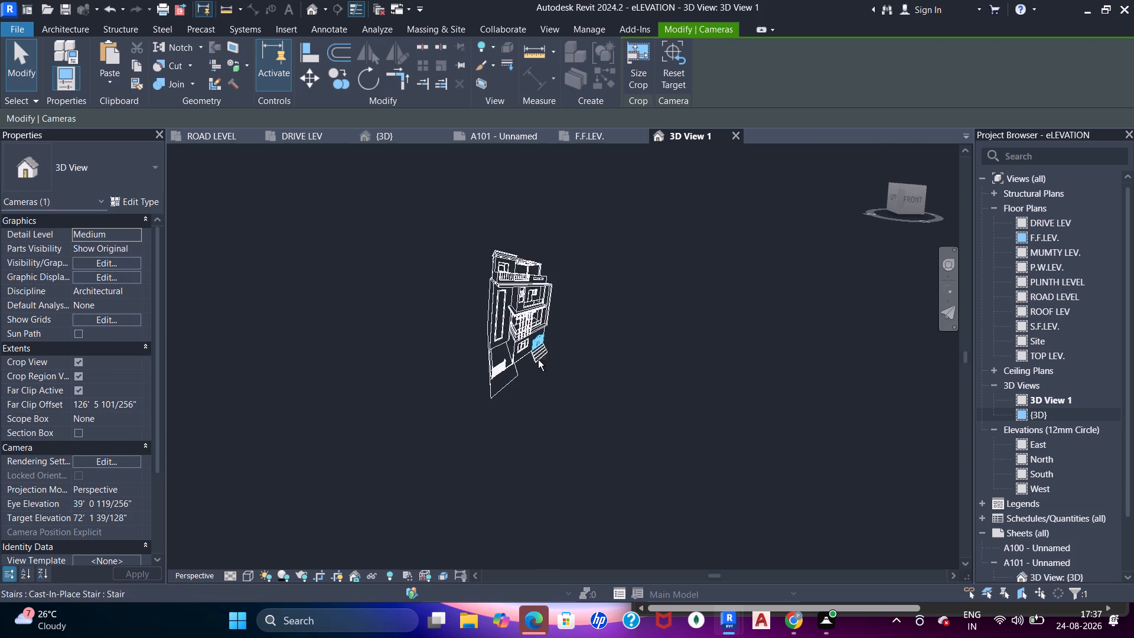
Tighten the bottom, left and right edges of the 3D View 1 crop region around the house.
scroll(575, 315, "up", 3)
middle_click_drag(549, 323, 613, 281)
left_click_drag(526, 447, 524, 425)
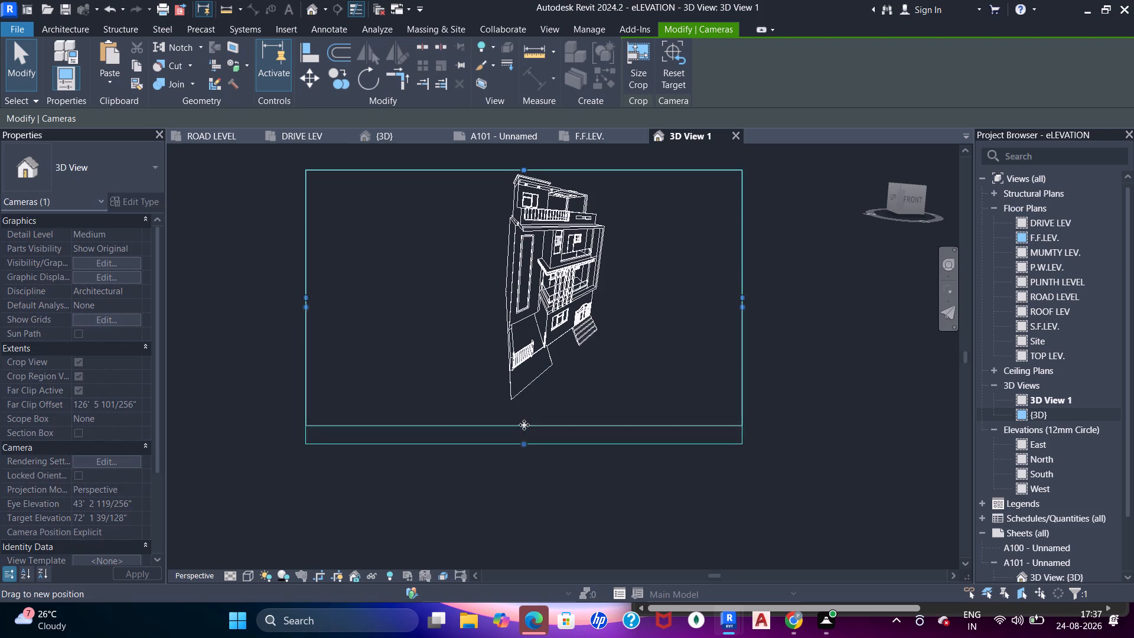
left_click_drag(524, 425, 529, 424)
left_click_drag(309, 294, 448, 300)
scroll(686, 288, "up", 1)
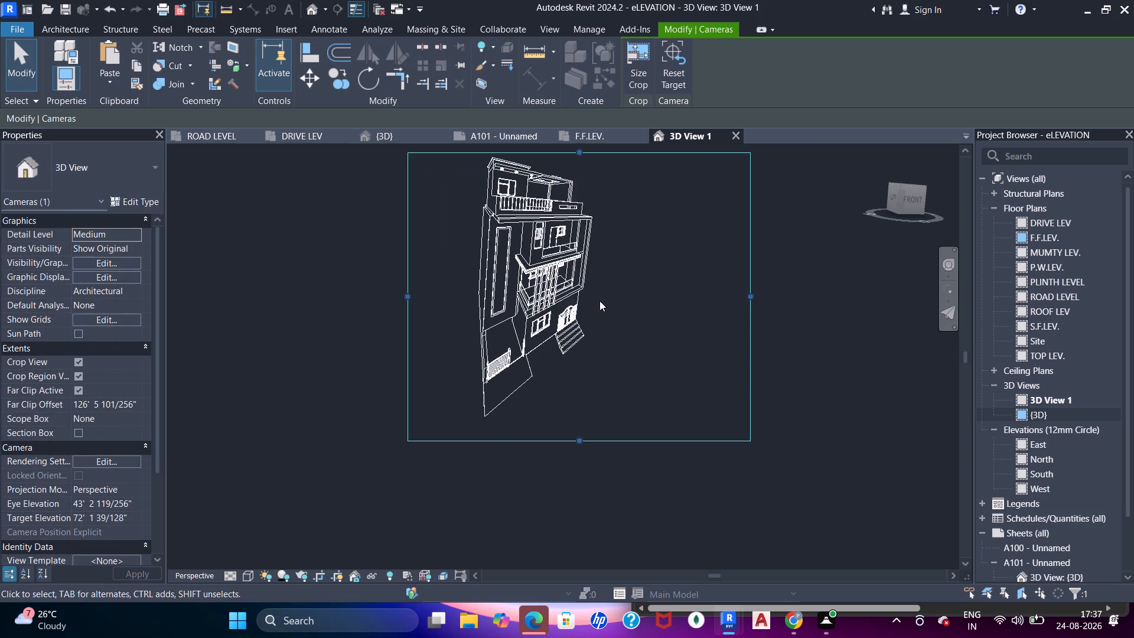
scroll(599, 301, "up", 1)
middle_click_drag(600, 302, 630, 324)
left_click_drag(796, 314, 673, 351)
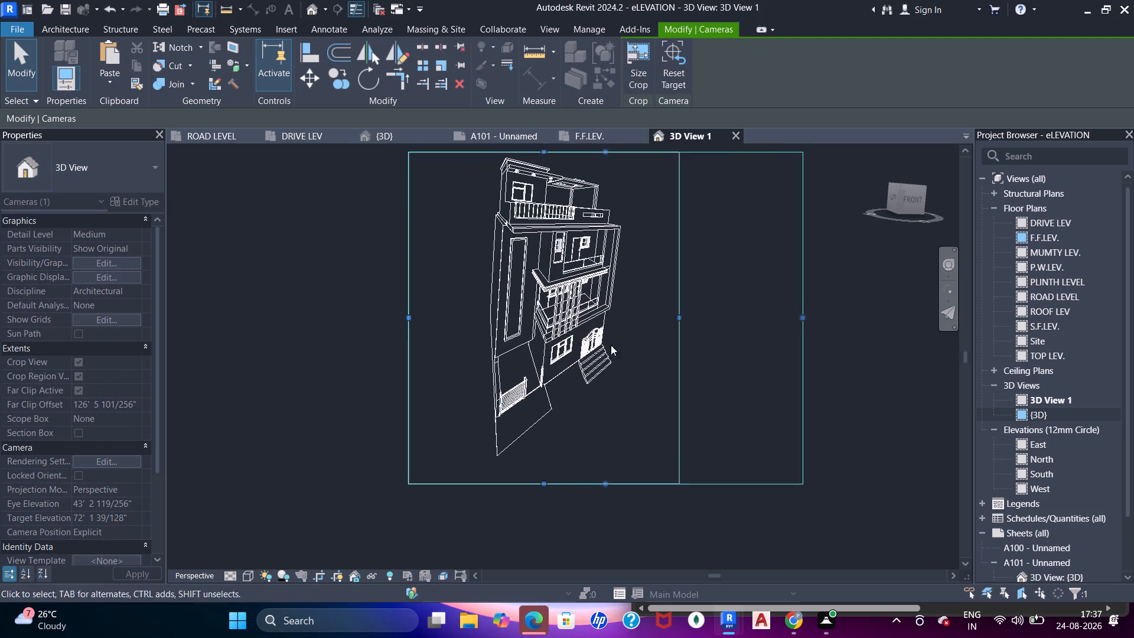
Orient the 3D View 1 camera straight onto the Front of the house.
scroll(532, 319, "up", 2)
middle_click_drag(536, 315, 560, 366)
middle_click_drag(615, 369, 601, 359, "shift")
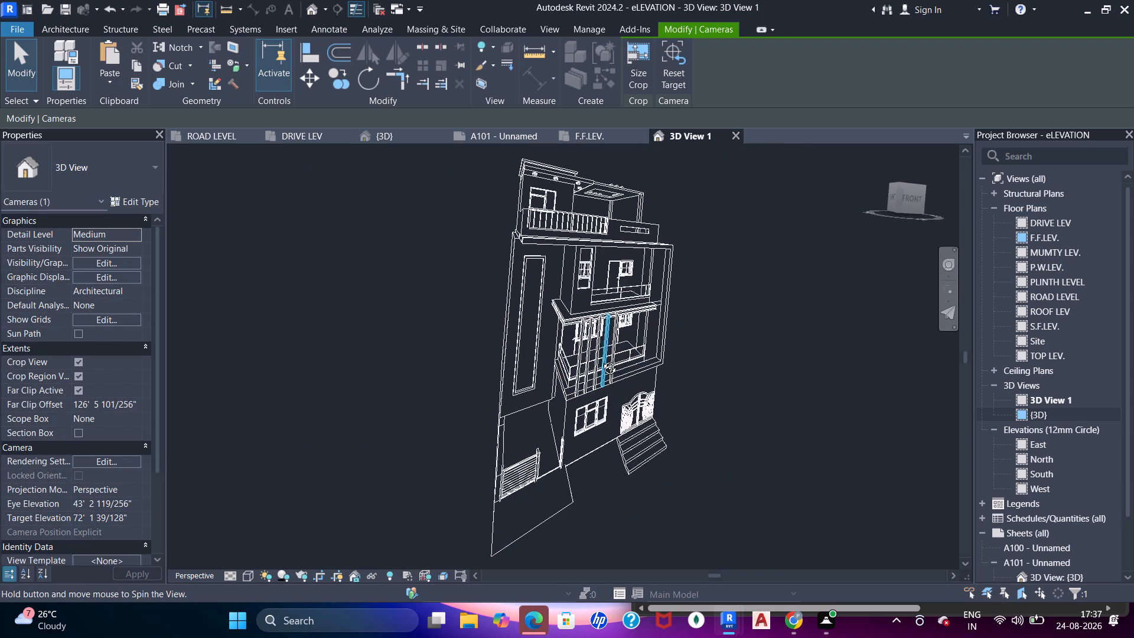
middle_click_drag(601, 359, 533, 368, "shift")
scroll(553, 341, "up", 1, "shift")
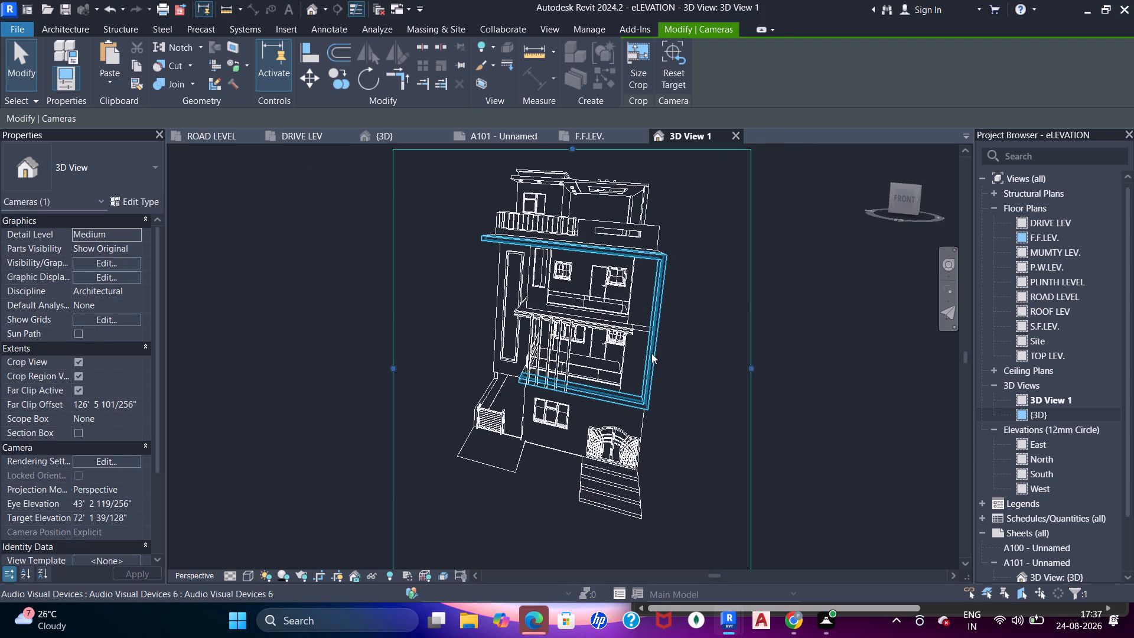
middle_click_drag(651, 353, 673, 349, "shift")
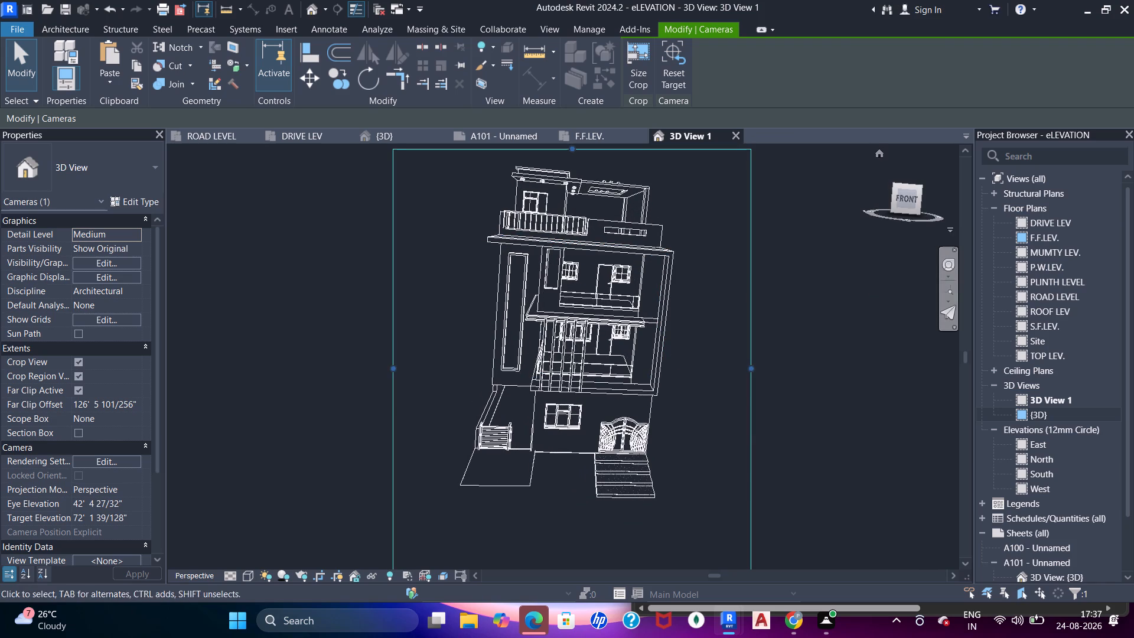
left_click(904, 199)
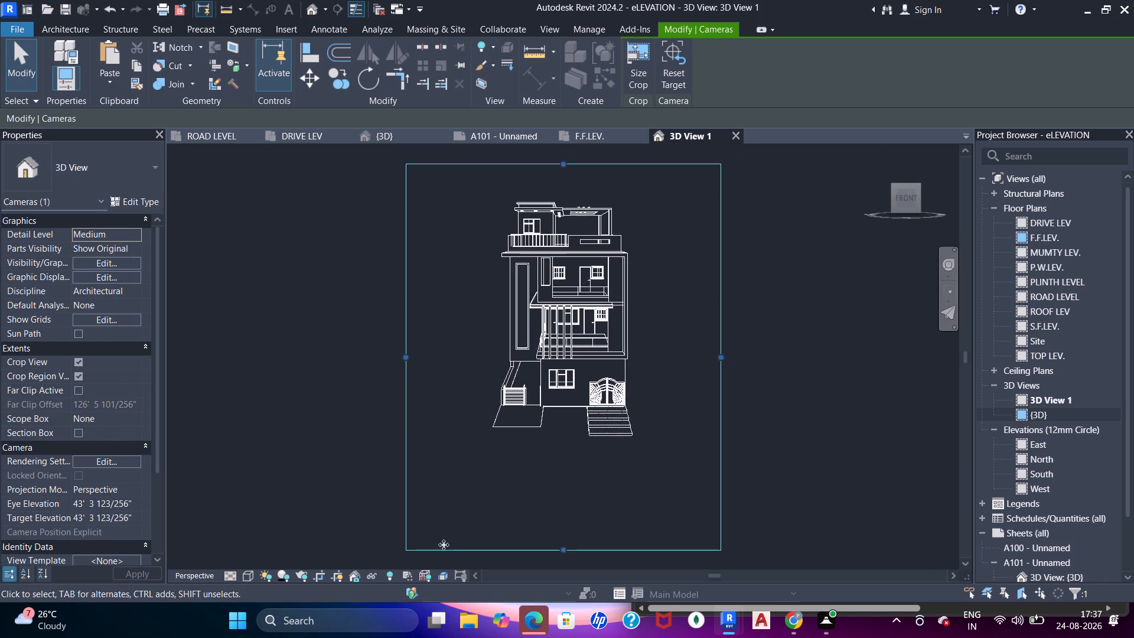
Raise the bottom edge of the 3D View 1 crop region closer to the entrance steps.
left_click_drag(561, 549, 572, 494)
scroll(576, 415, "up", 1)
middle_click_drag(570, 401, 559, 438)
Set the 3D View 1 display style to Realistic and enable cast shadows and ambient shadows.
left_click(229, 577)
left_click(271, 499)
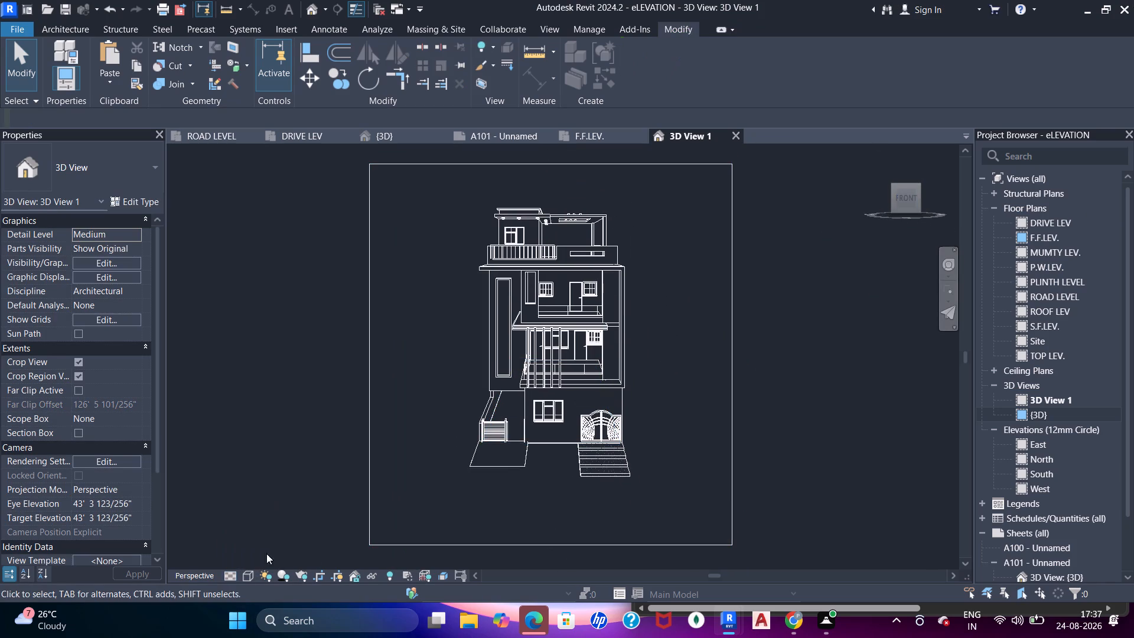
left_click(250, 571)
left_click(298, 471)
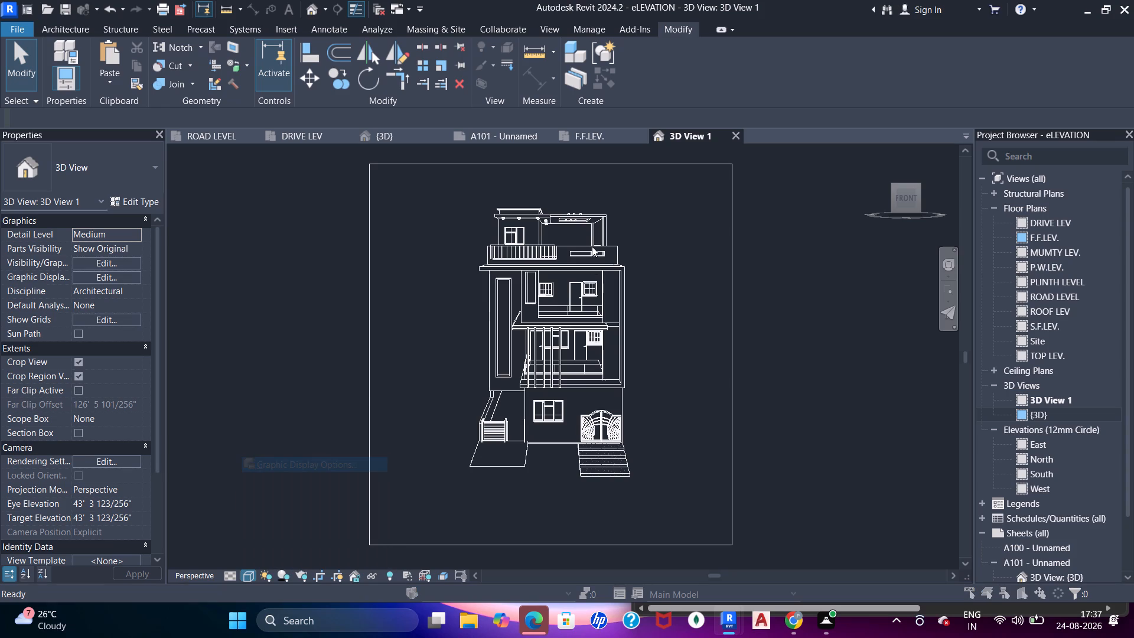
left_click(581, 51)
left_click(566, 108)
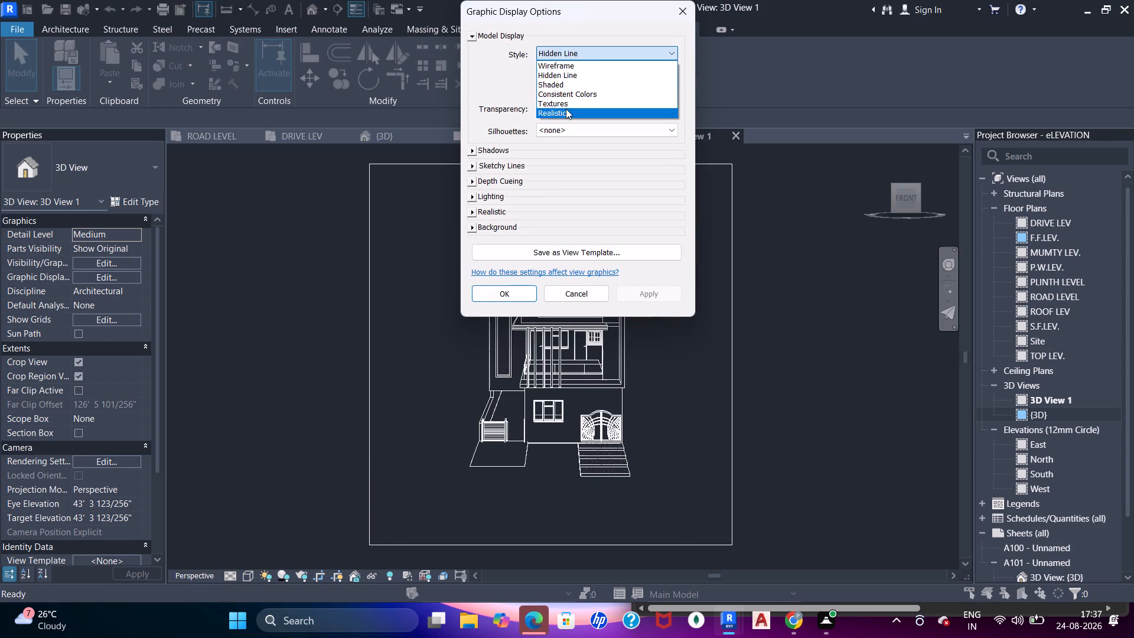
left_click(478, 150)
left_click(474, 149)
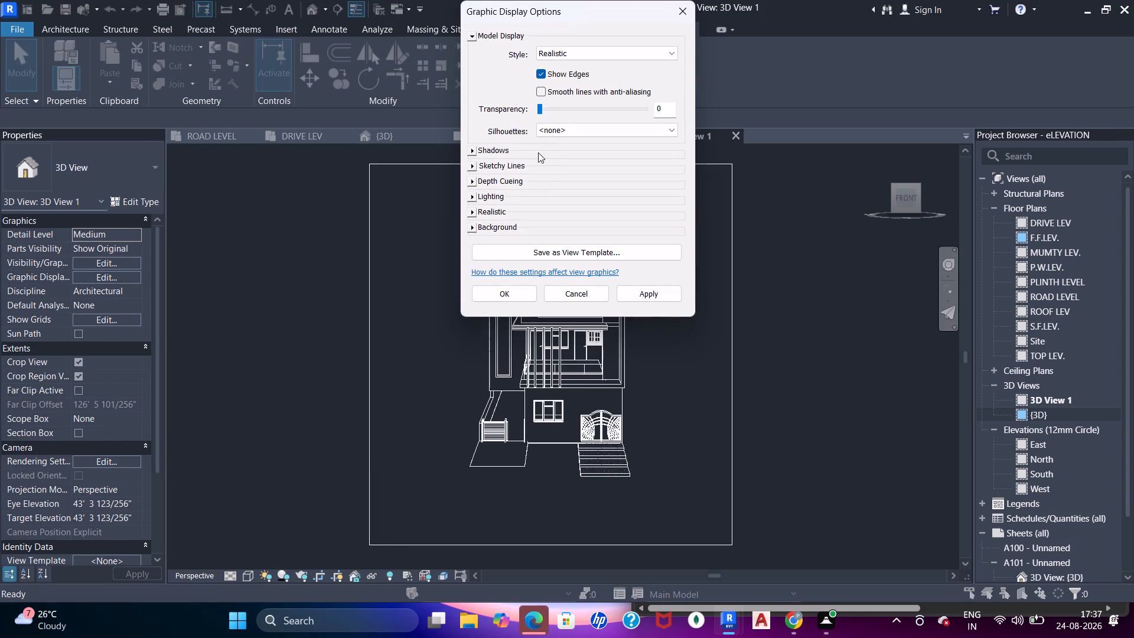
left_click(473, 151)
left_click(532, 173)
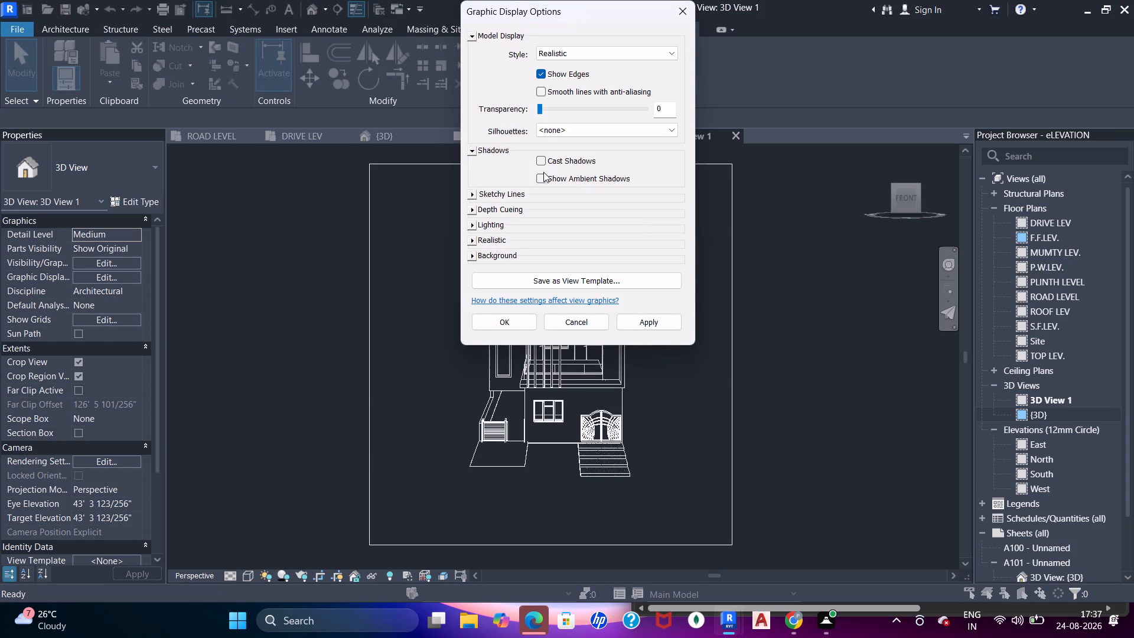
left_click(542, 174)
left_click(543, 162)
Set the lighting scheme of 3D View 1 to Interior: Artificial only and accept the display options.
left_click(473, 226)
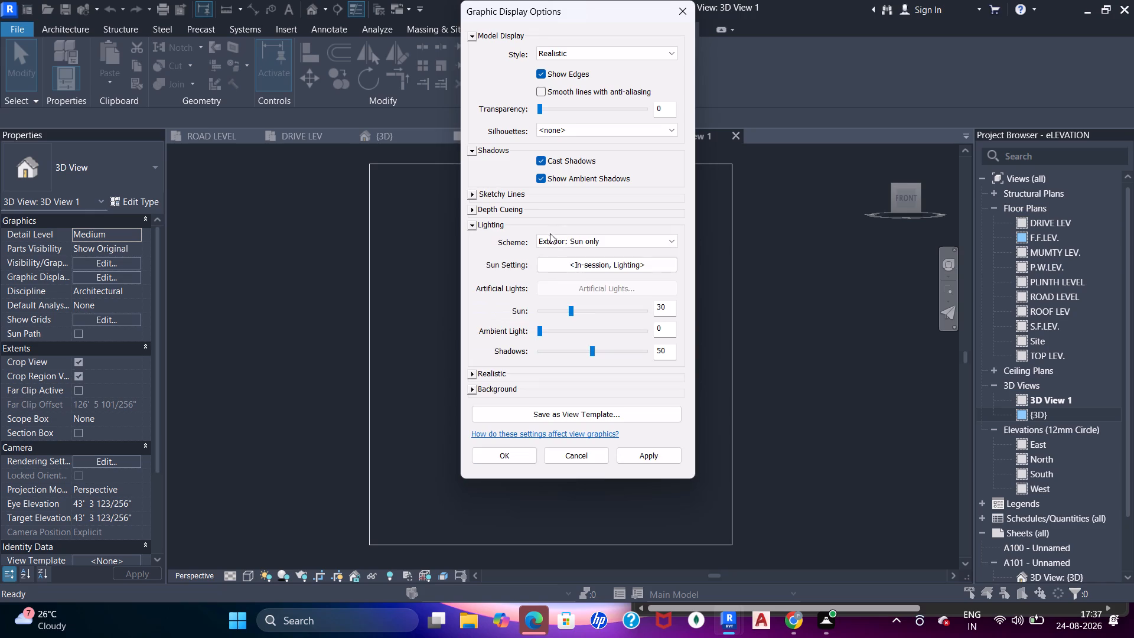
left_click(551, 240)
left_click(580, 295)
left_click(573, 243)
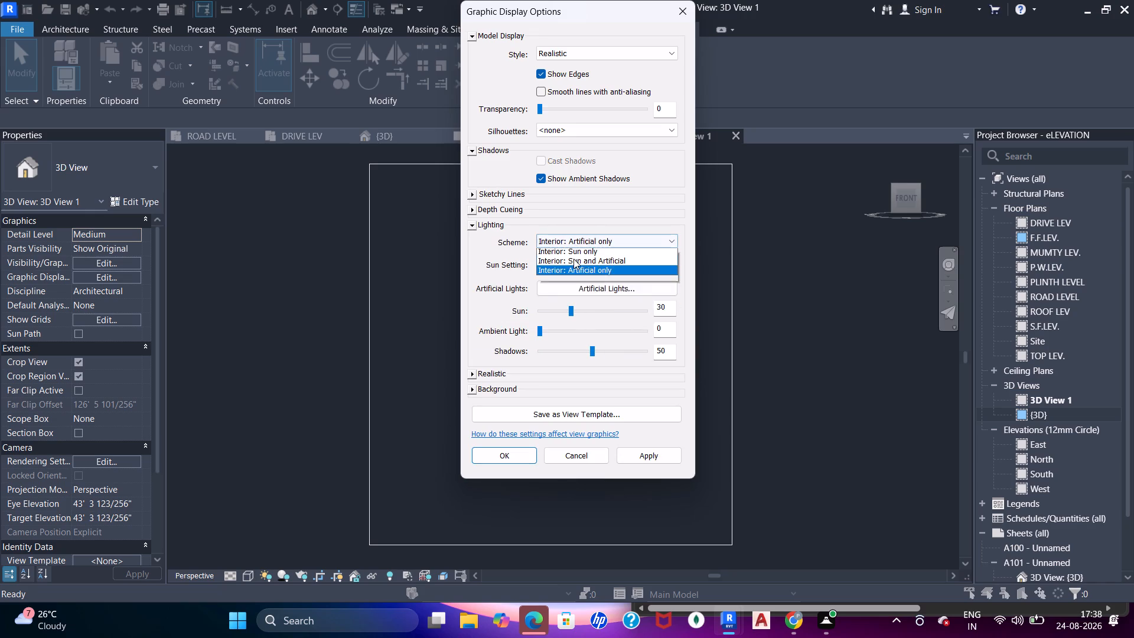
left_click(569, 300)
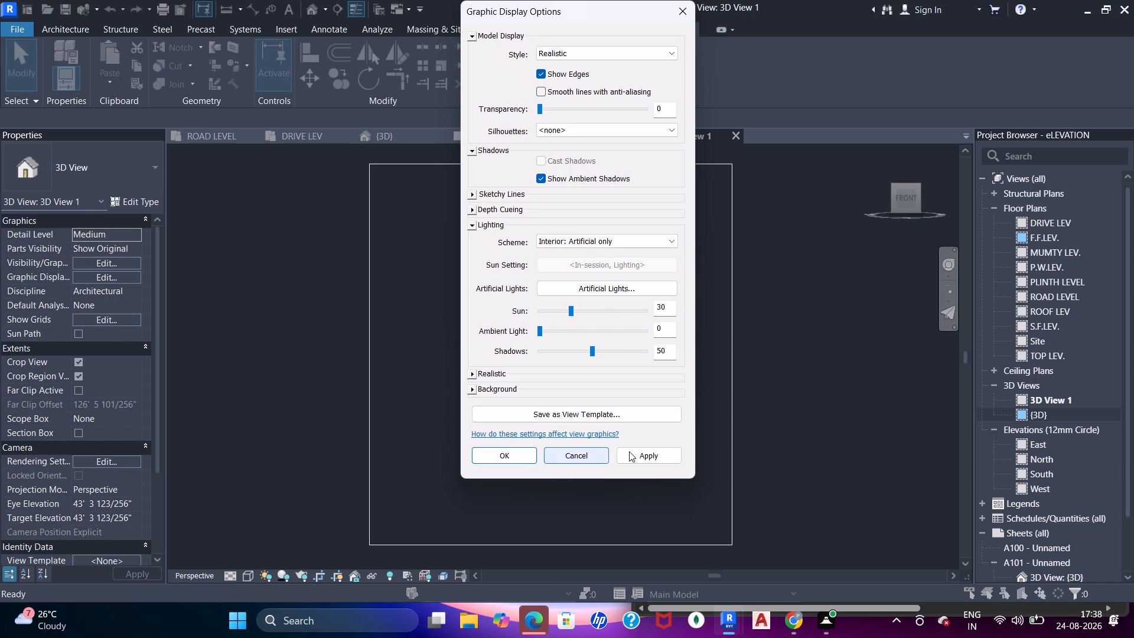
left_click_drag(514, 452, 519, 452)
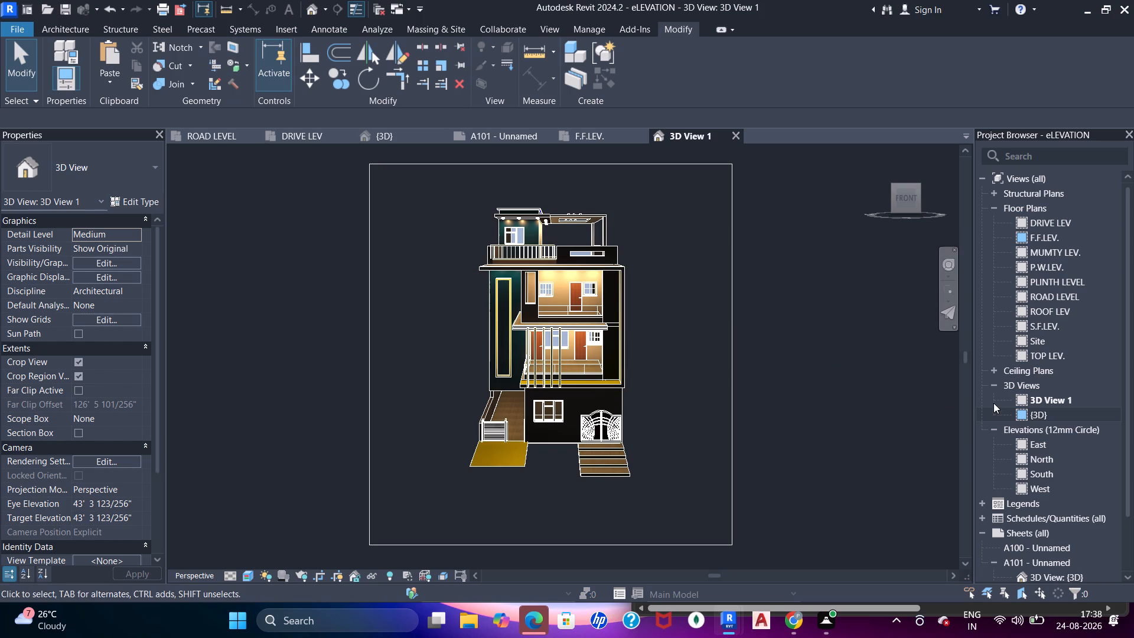
Place 3D View 1 on sheet A101, below the {3D} viewport and beside the title block.
scroll(574, 308, "up", 2)
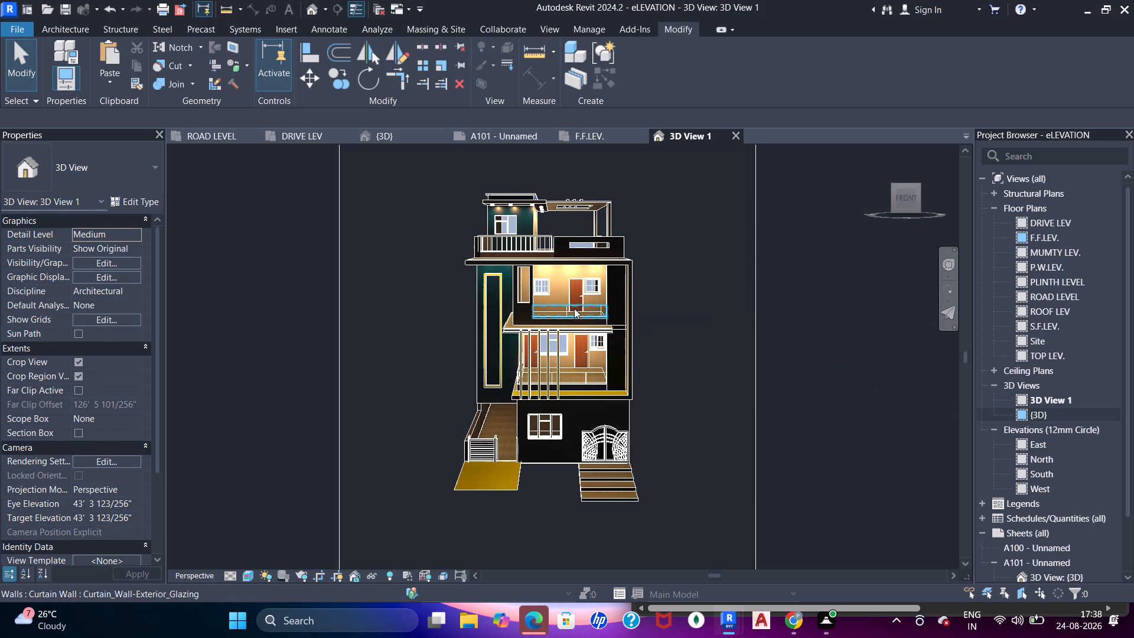
scroll(576, 315, "up", 1)
middle_click_drag(661, 307, 667, 312)
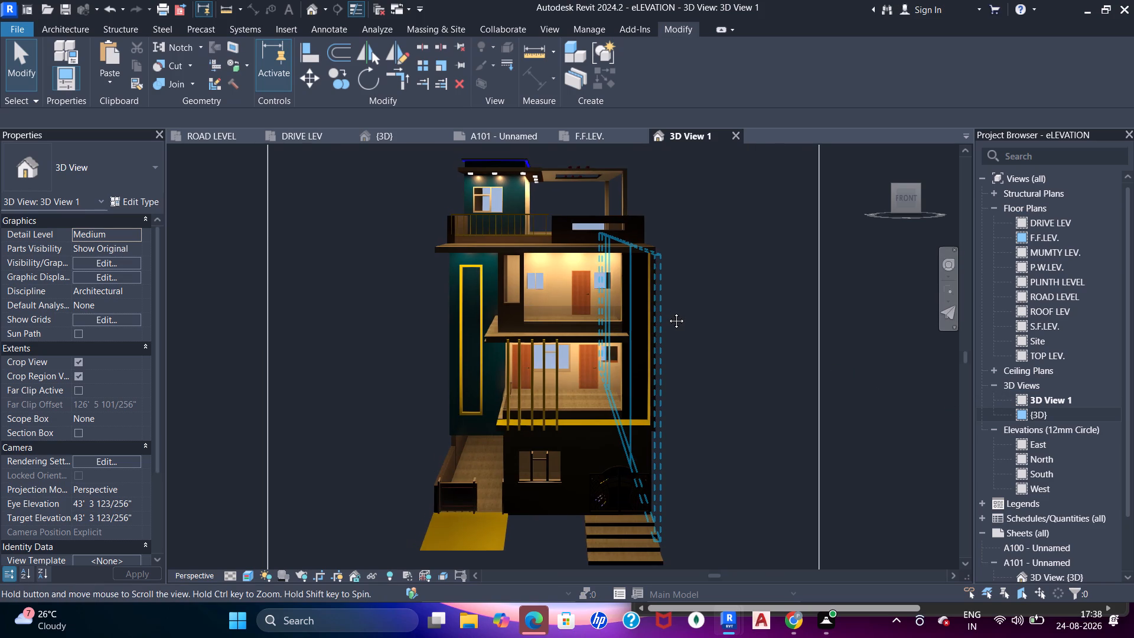
middle_click_drag(667, 312, 667, 313)
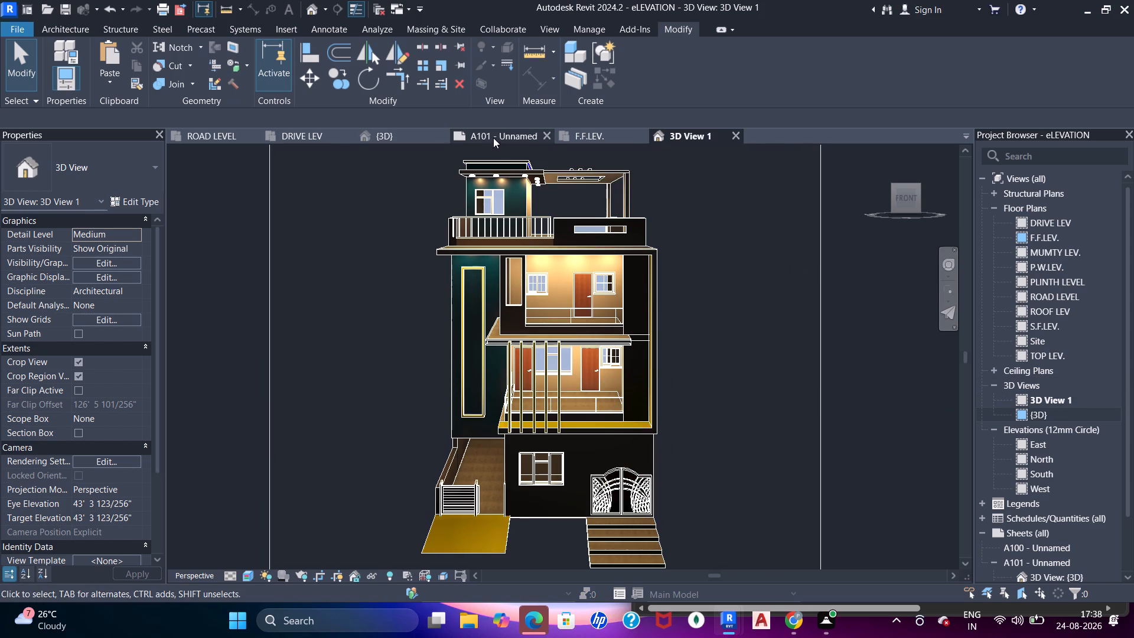
left_click(493, 138)
left_click_drag(1031, 398, 653, 288)
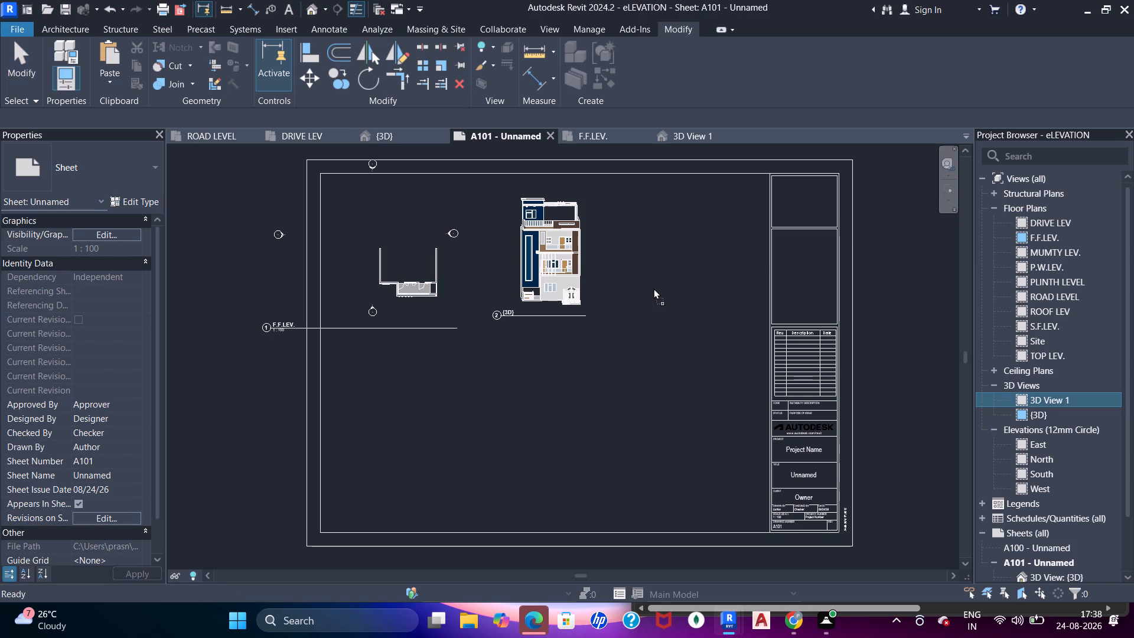
left_click_drag(653, 288, 654, 286)
scroll(673, 285, "up", 5)
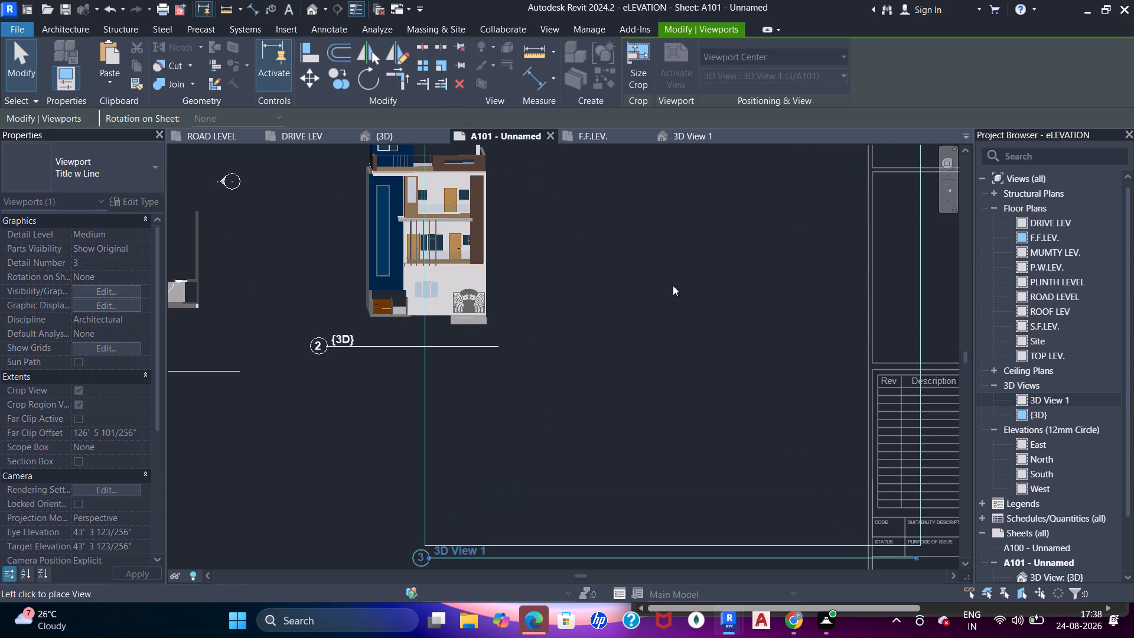
middle_click_drag(663, 281, 653, 412)
scroll(659, 304, "down", 6)
middle_click_drag(659, 349, 656, 259)
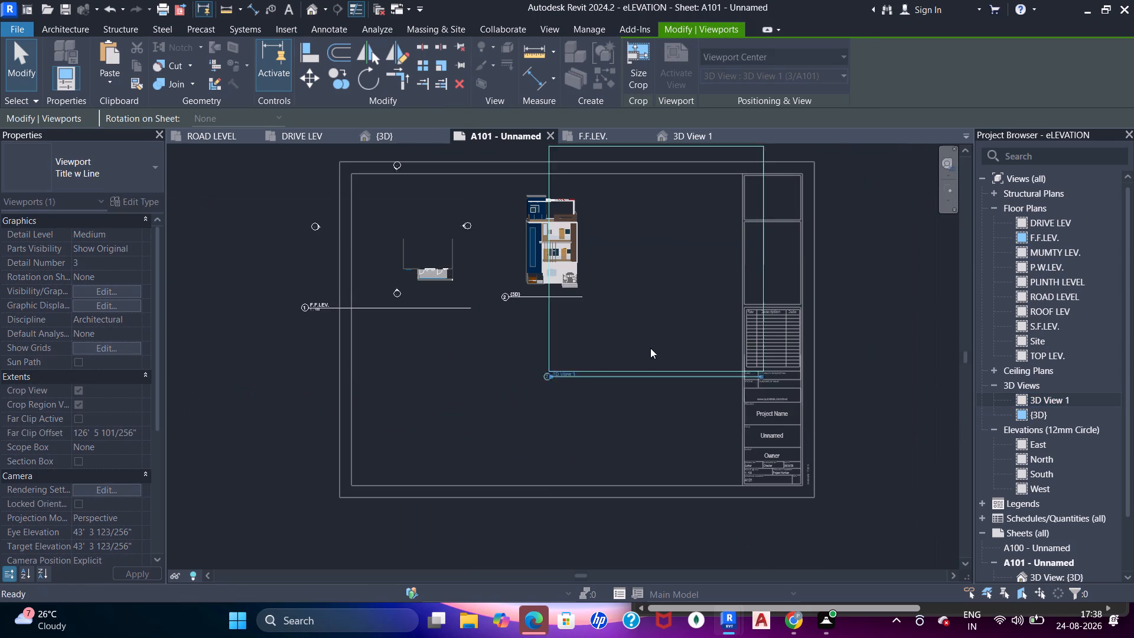
left_click(638, 388)
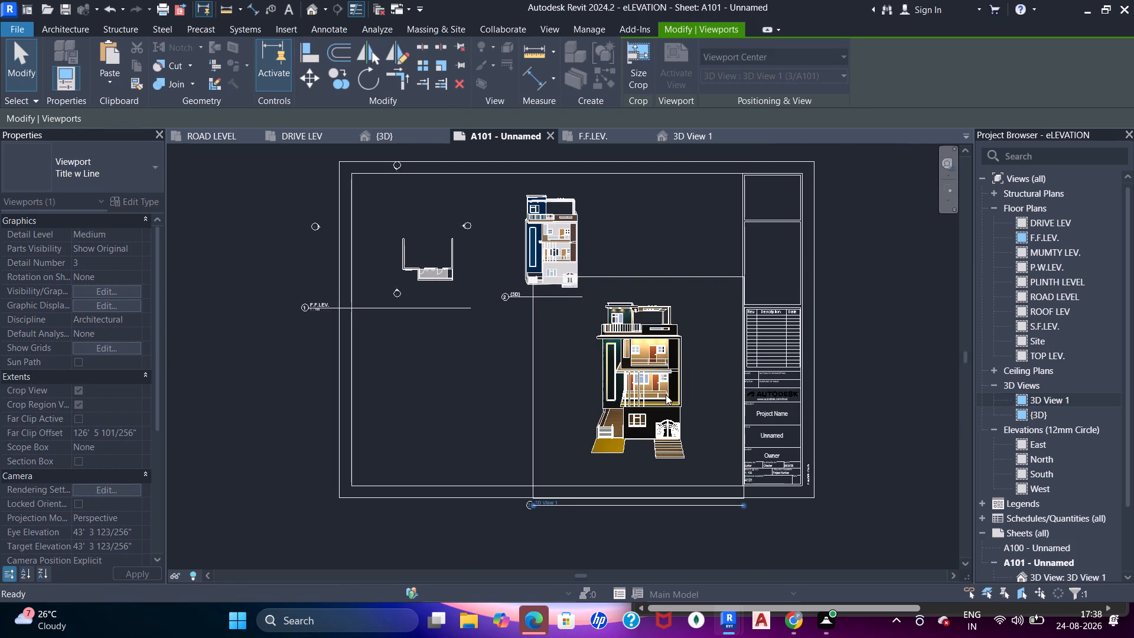
key("Escape")
key("Escape")
key("Escape")
Examine the lit facade in the new 3D View 1 viewport on sheet A101 at close range and within the whole sheet.
scroll(648, 360, "up", 6)
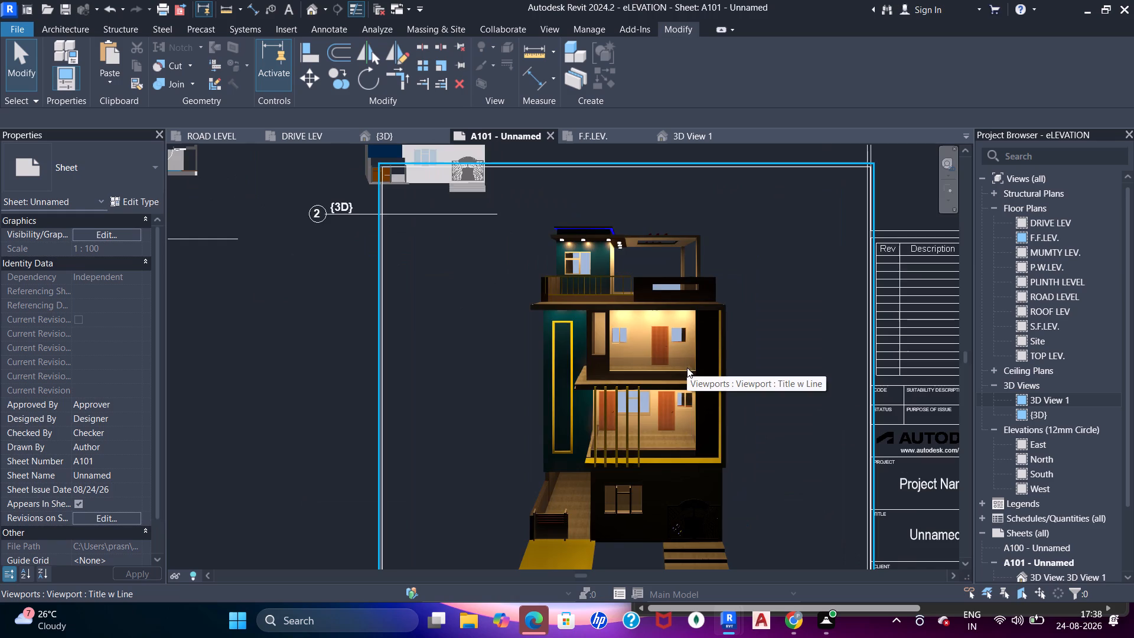
scroll(681, 368, "up", 4)
scroll(681, 368, "down", 9)
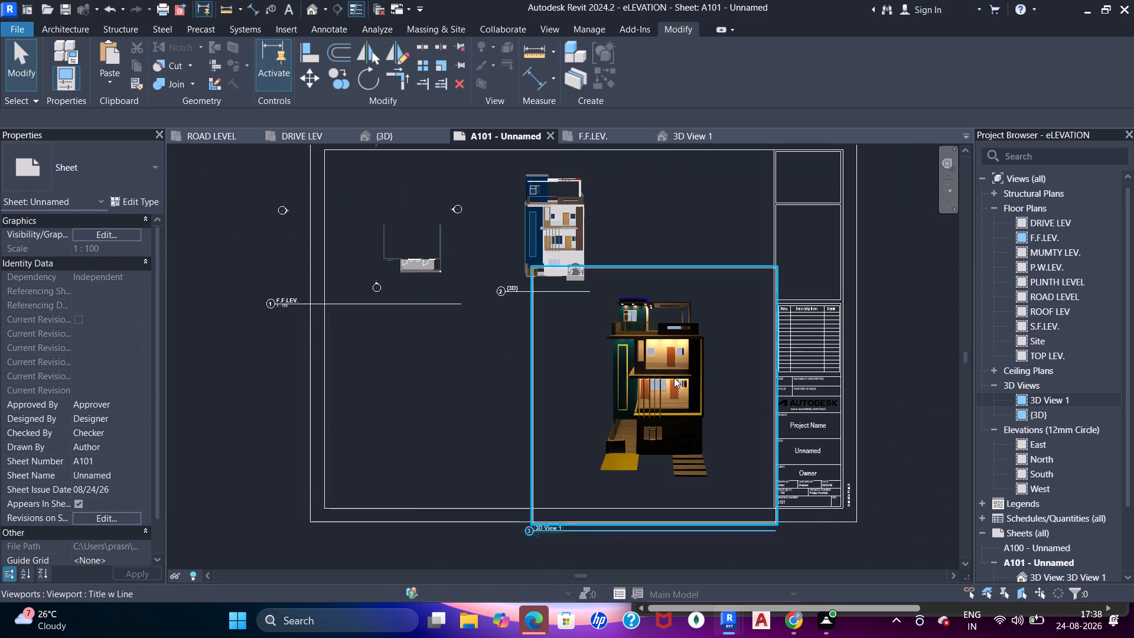
scroll(673, 380, "up", 2)
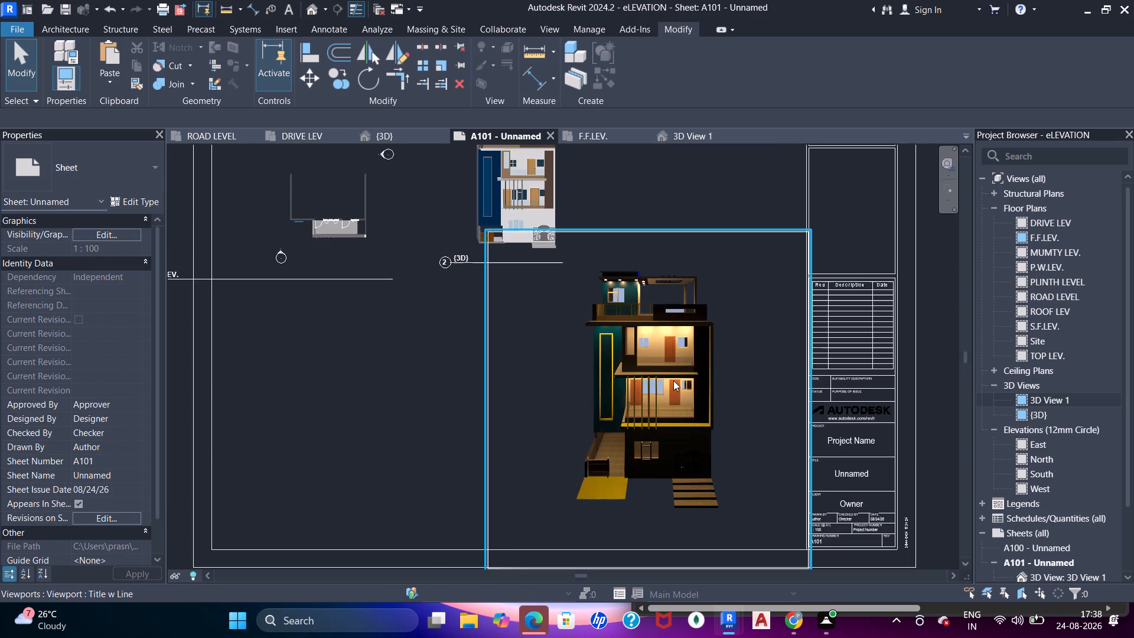
scroll(673, 380, "down", 1)
middle_click_drag(668, 369, 669, 379)
scroll(678, 451, "up", 6)
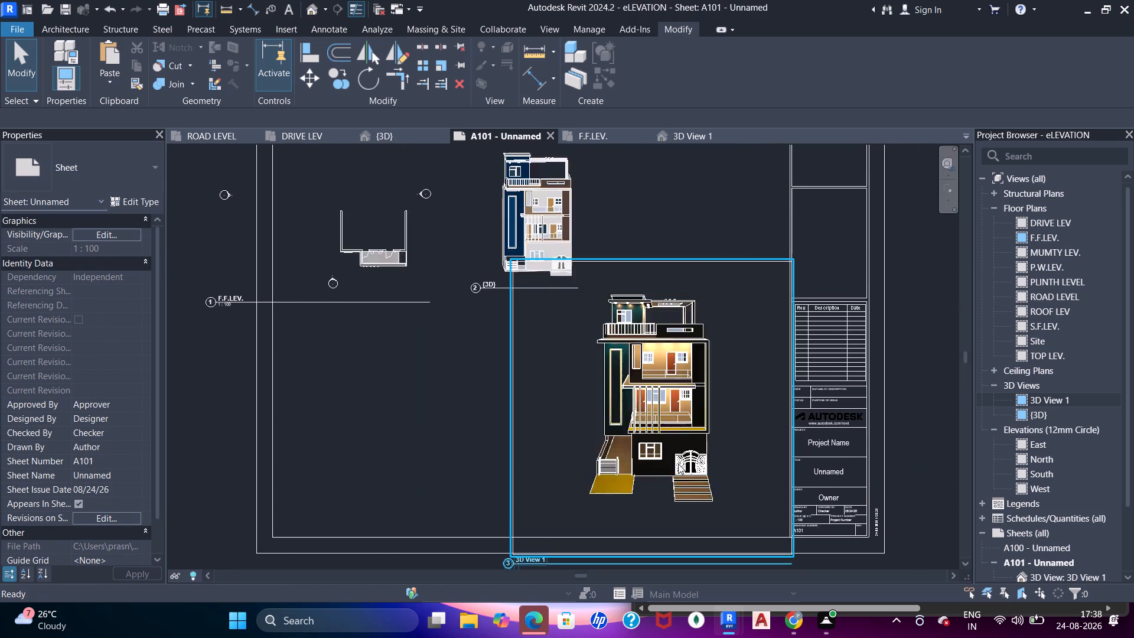
scroll(678, 464, "up", 1)
scroll(676, 464, "down", 5)
middle_click_drag(666, 344, 673, 359)
scroll(673, 359, "up", 5)
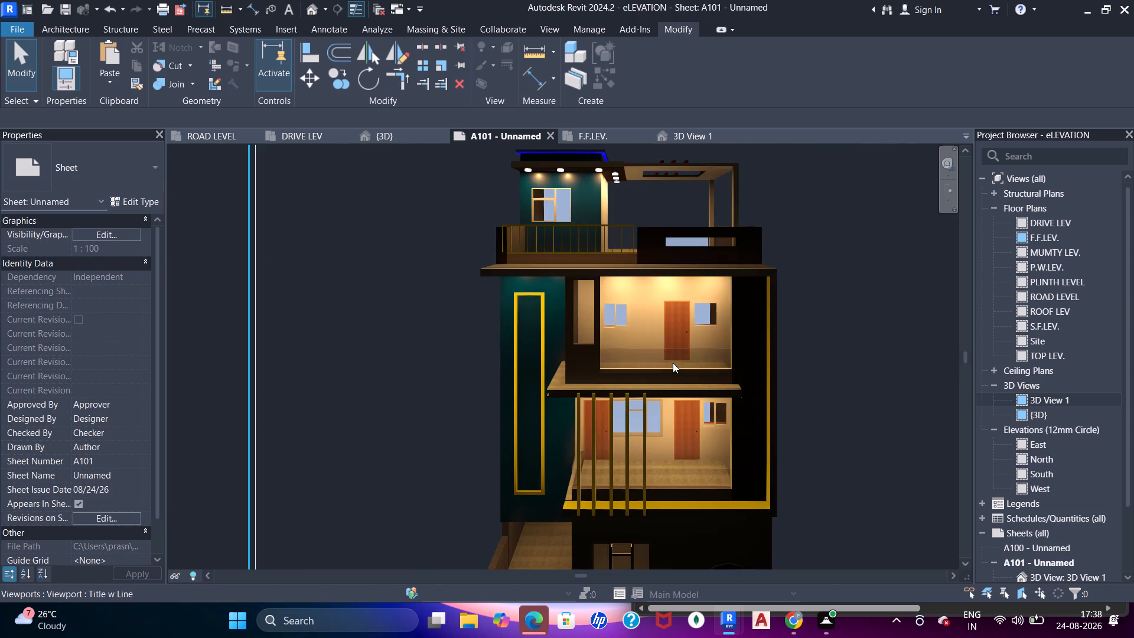
scroll(673, 376, "up", 1)
scroll(664, 364, "down", 1)
middle_click_drag(664, 371, 663, 369)
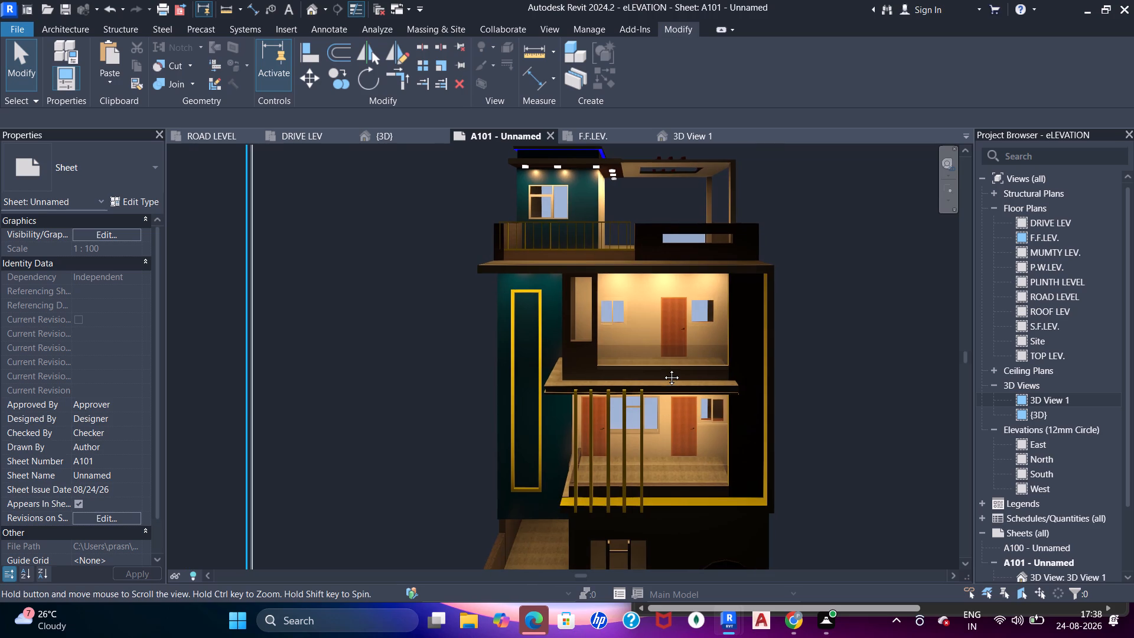
middle_click_drag(663, 369, 660, 362)
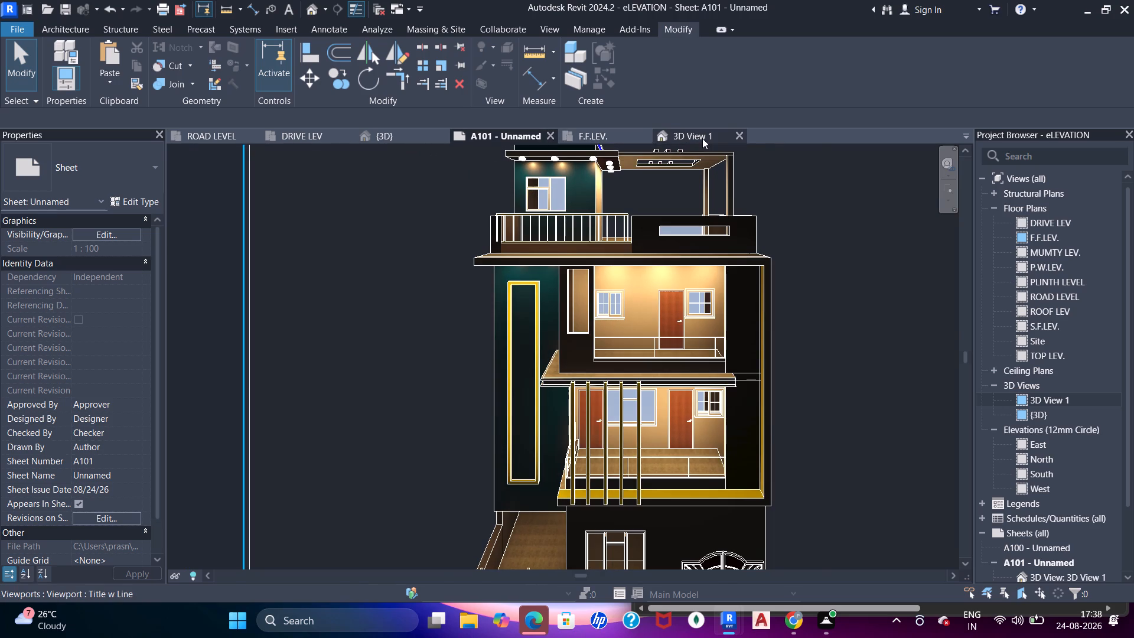
Examine the lit facade, balconies and entrance in the 3D View 1 camera view.
left_click(699, 137)
middle_click_drag(631, 350, 651, 346)
scroll(651, 346, "up", 2)
scroll(651, 346, "down", 1)
middle_click_drag(651, 347, 663, 333)
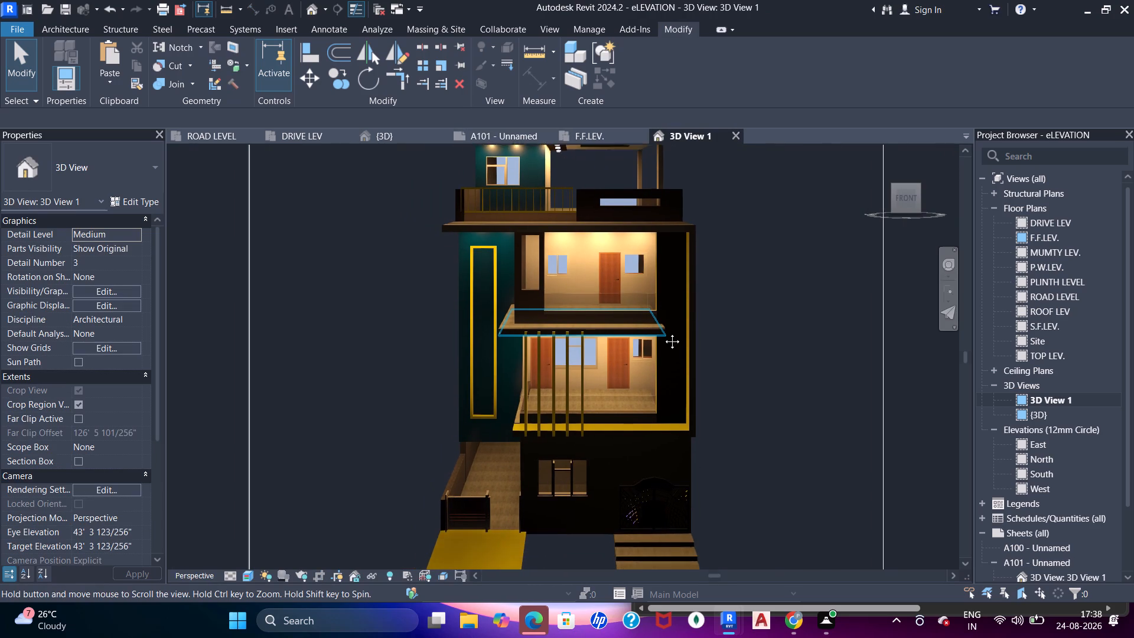
middle_click_drag(663, 333, 667, 328)
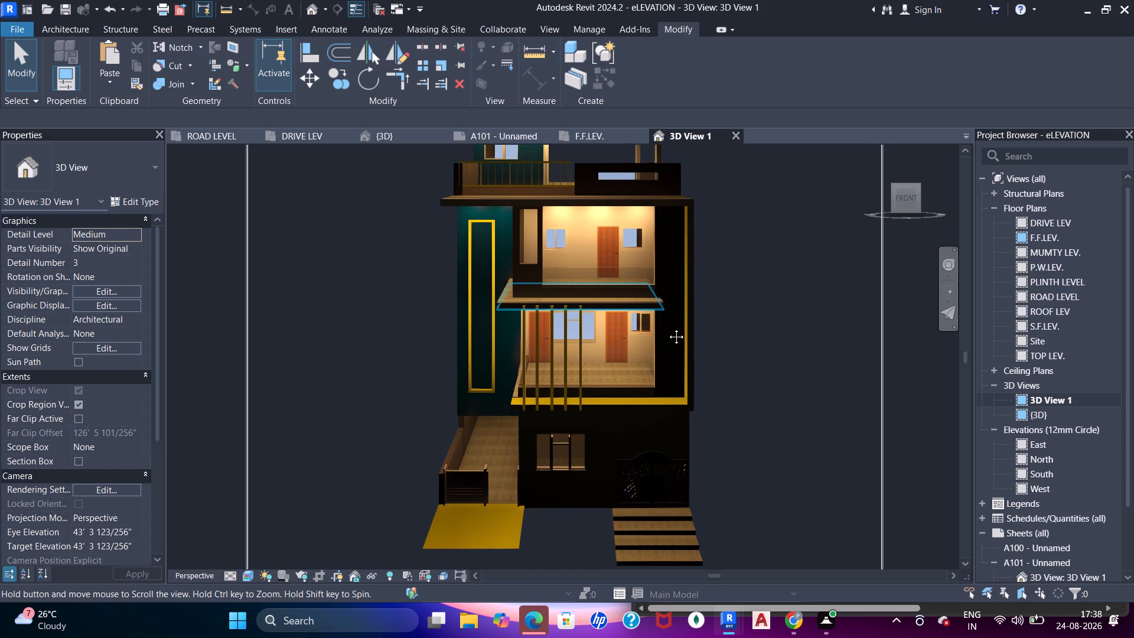
middle_click_drag(667, 328, 674, 377)
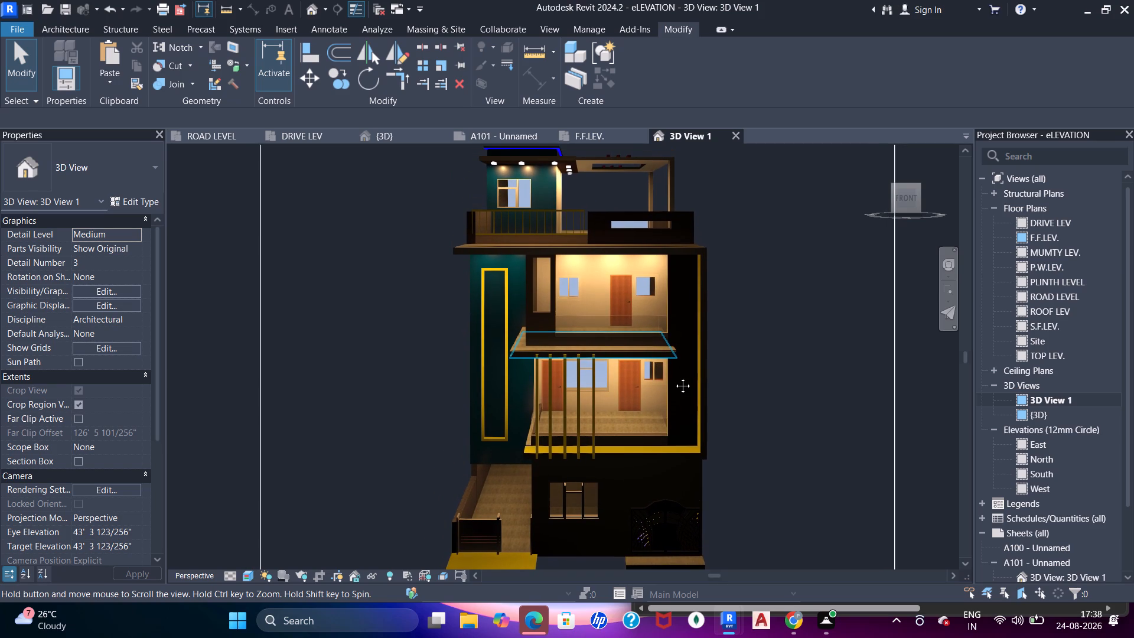
middle_click_drag(674, 377, 673, 377)
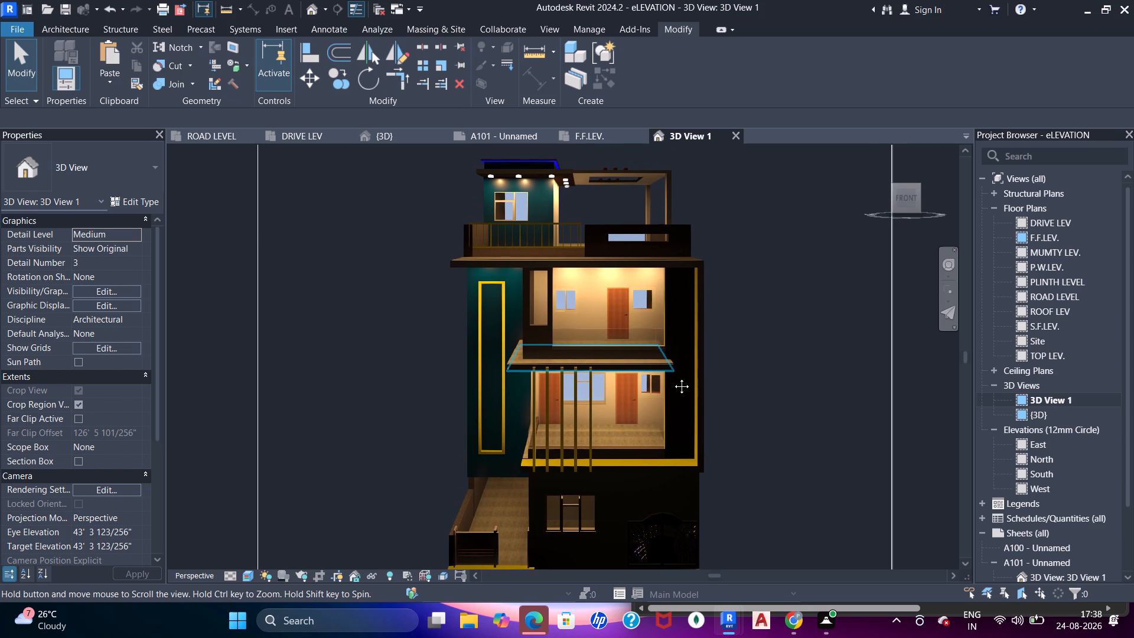
middle_click_drag(673, 377, 673, 383)
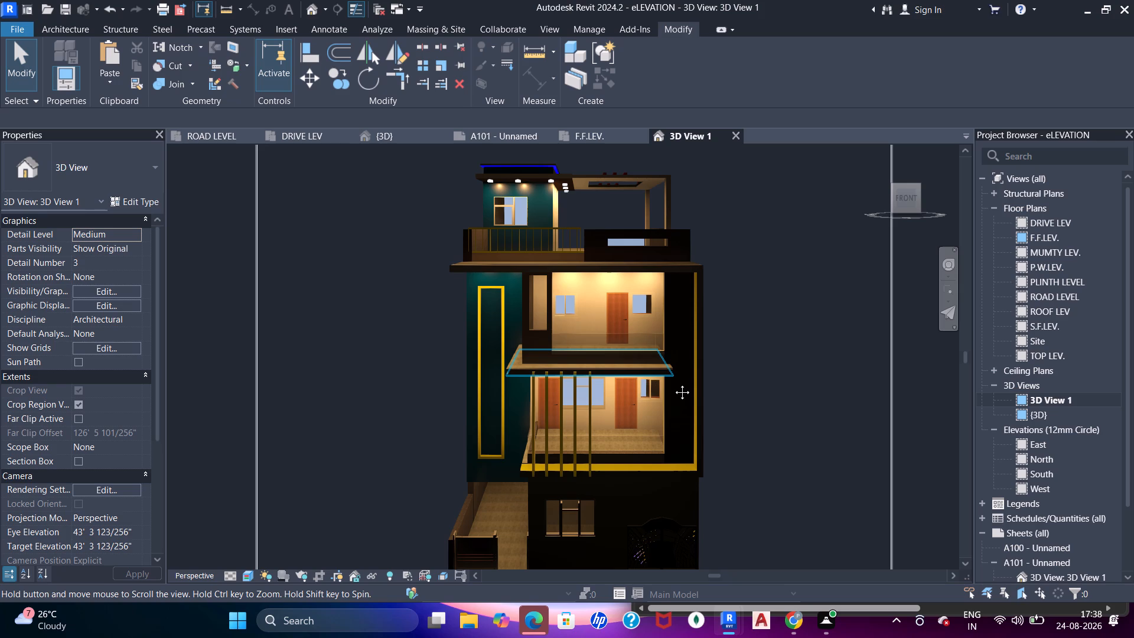
middle_click_drag(673, 383, 672, 385)
scroll(673, 383, "up", 2)
scroll(671, 386, "down", 1)
middle_click_drag(670, 387, 680, 405)
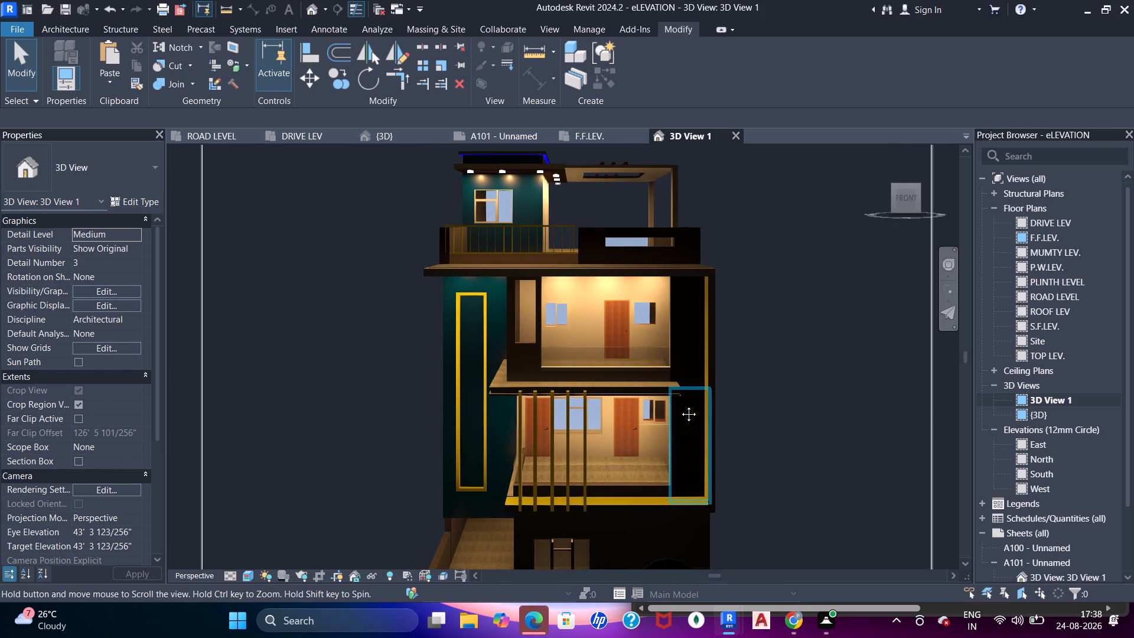
middle_click_drag(680, 405, 690, 346)
scroll(693, 360, "down", 1)
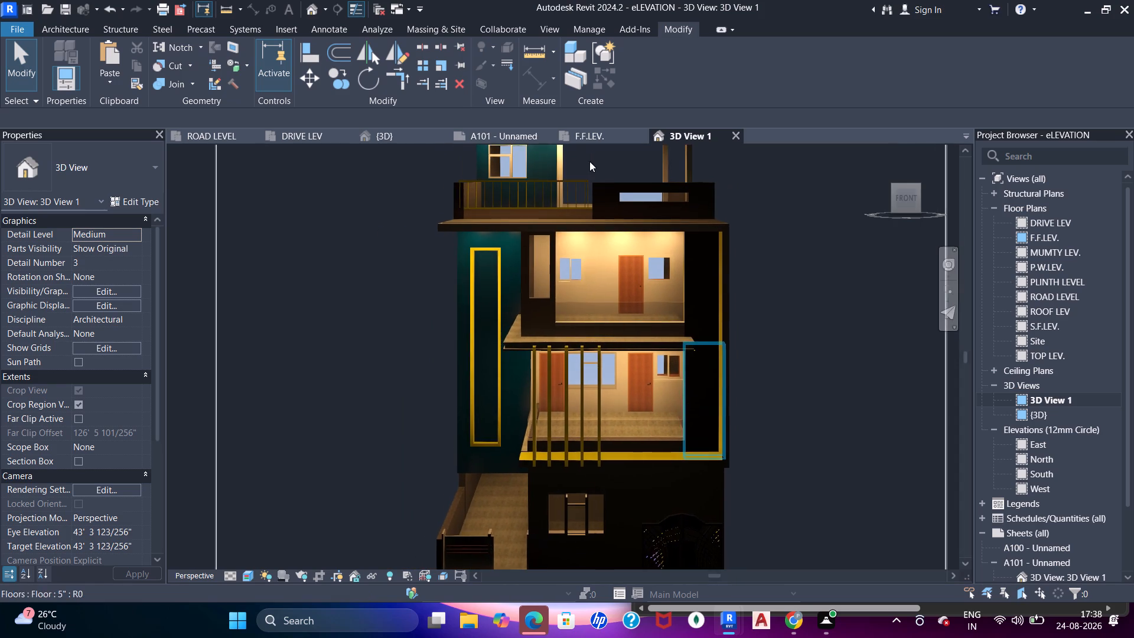
Place the East elevation on sheet A101, below the F.F.LEV. plan viewport.
left_click(504, 138)
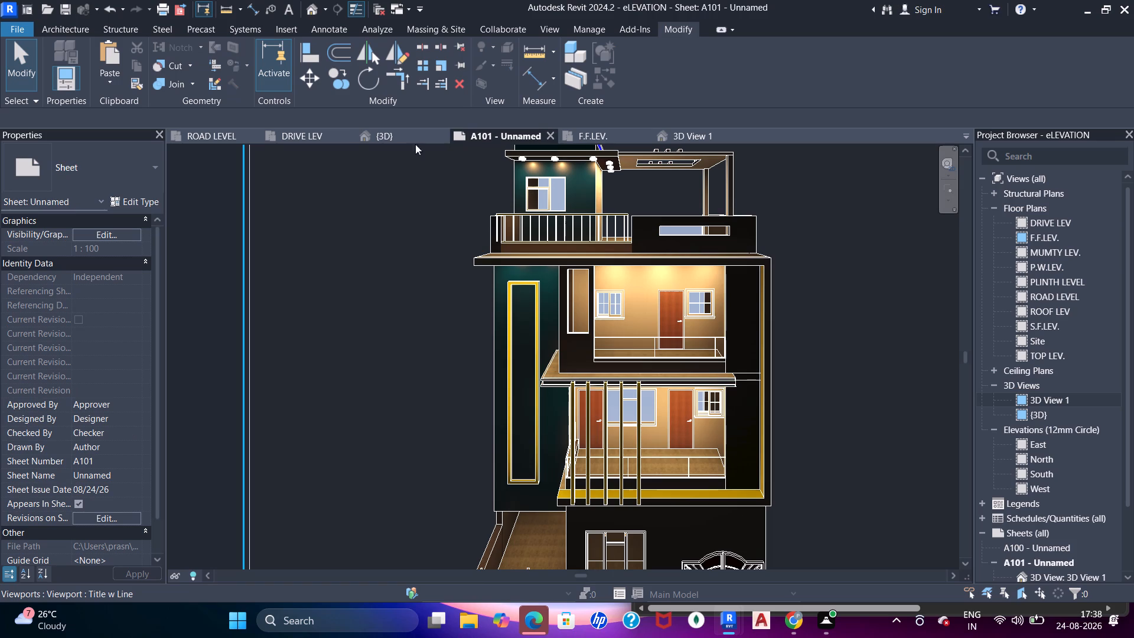
scroll(614, 283, "down", 10)
middle_click_drag(607, 298, 654, 323)
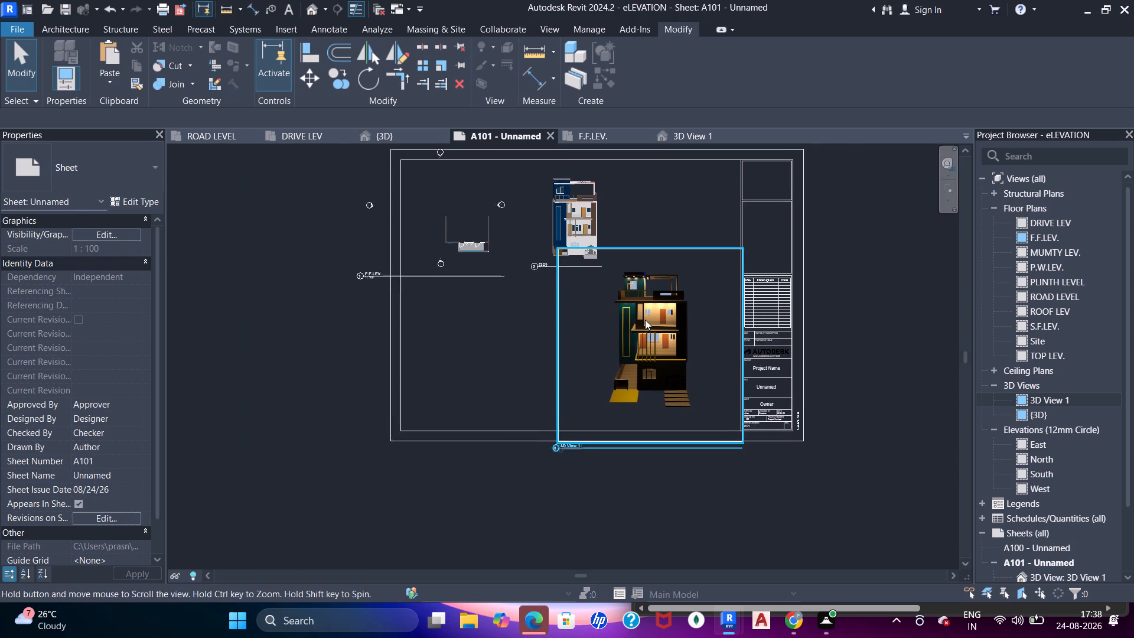
scroll(636, 320, "up", 2)
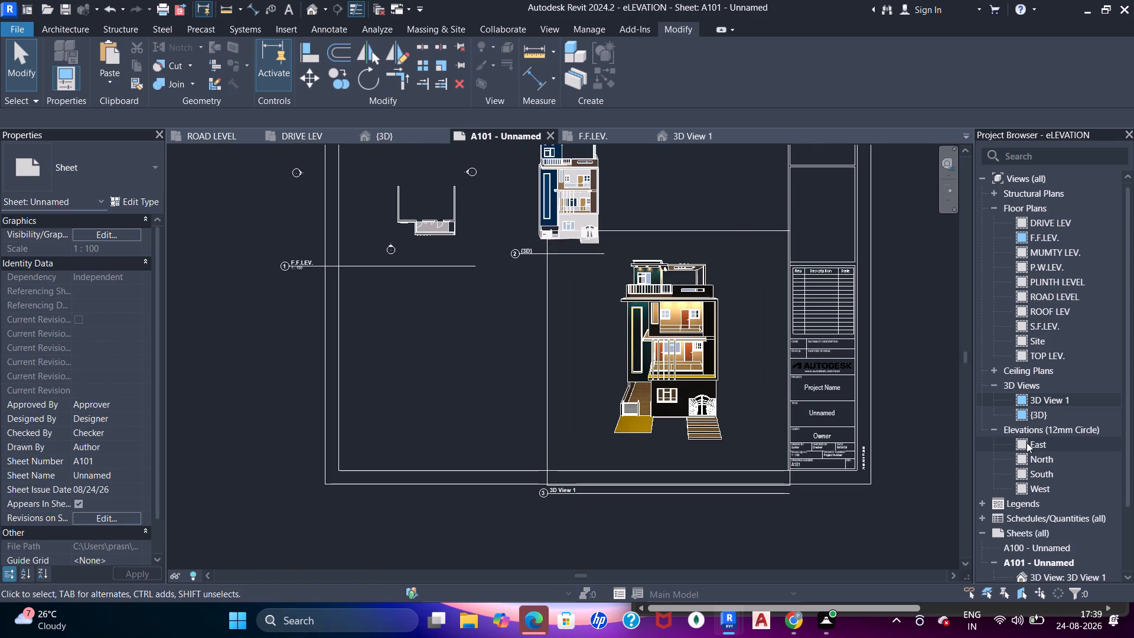
left_click(1027, 442)
left_click_drag(1036, 444, 400, 345)
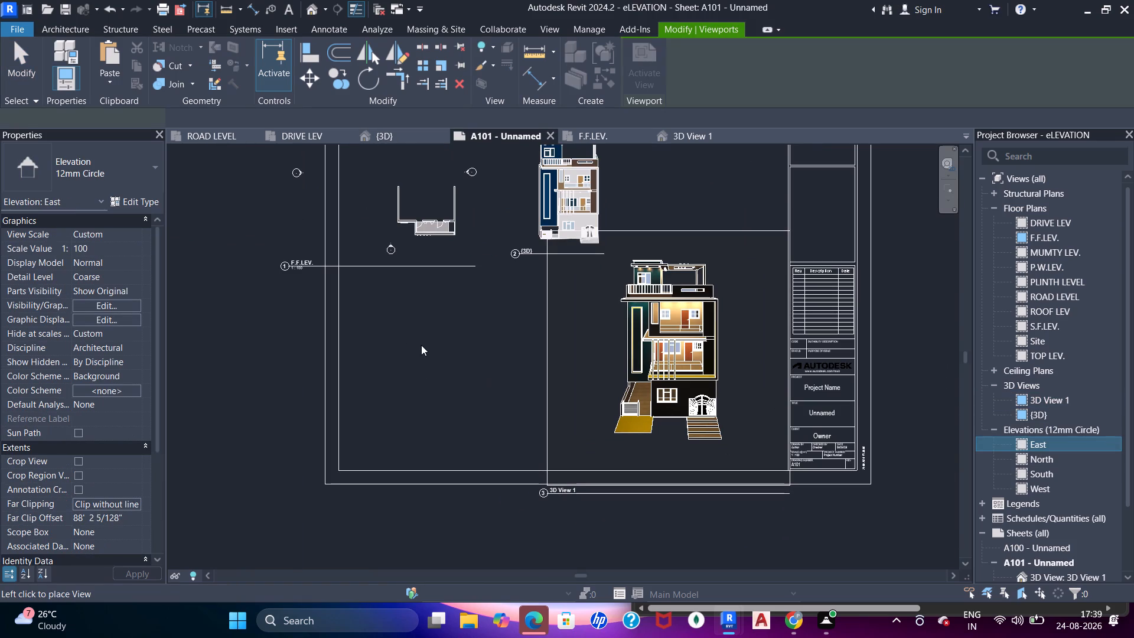
scroll(421, 345, "up", 2)
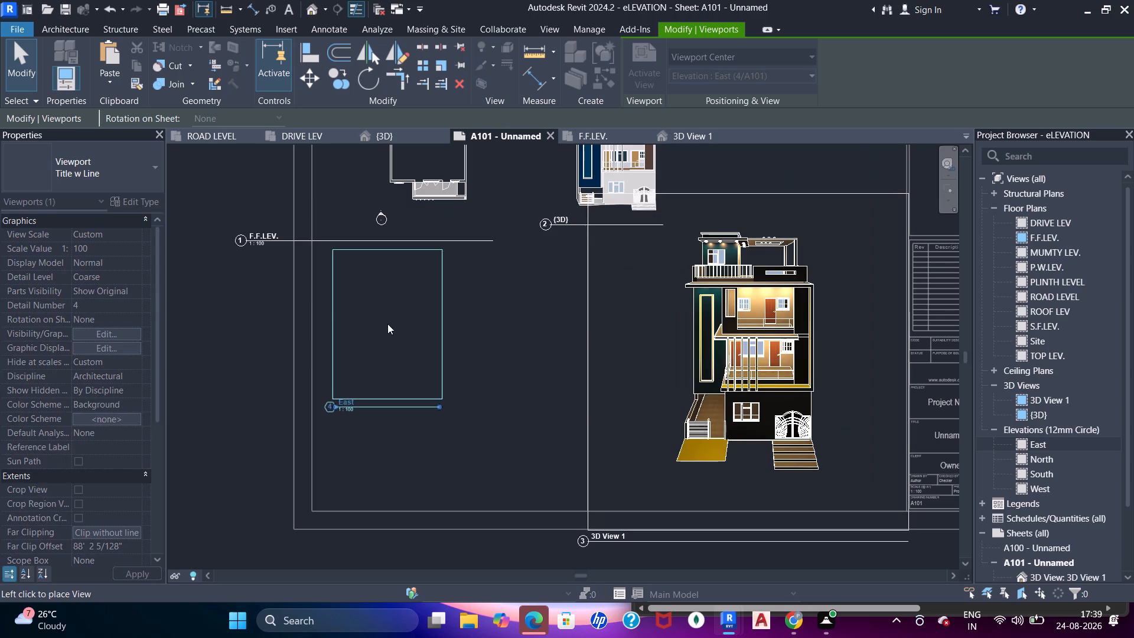
left_click(387, 324)
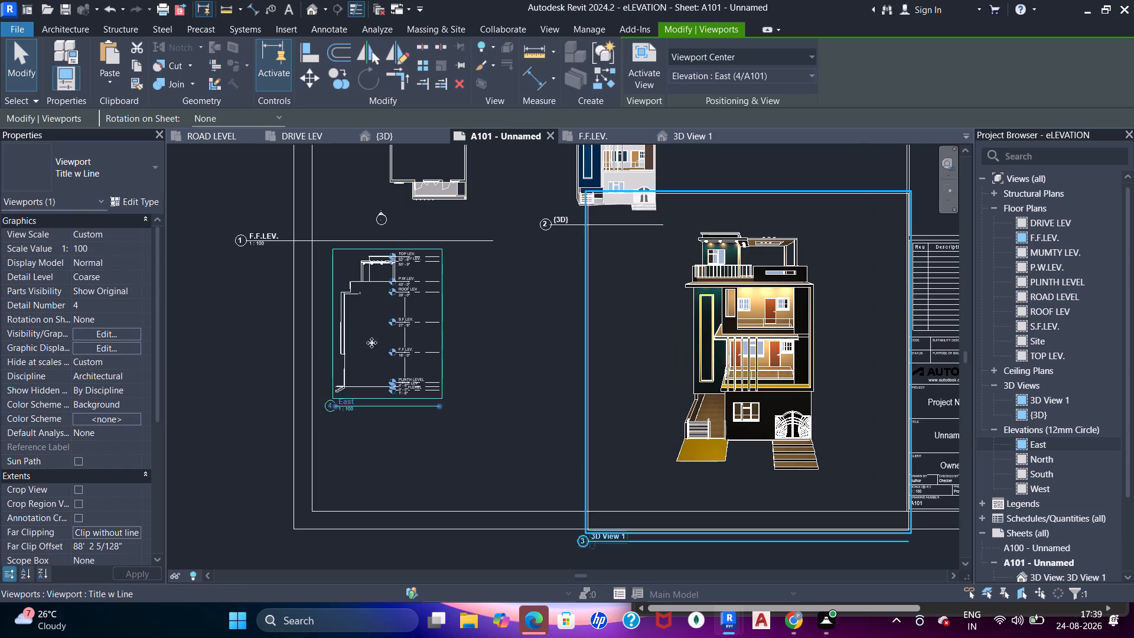
key("Escape")
key("Escape")
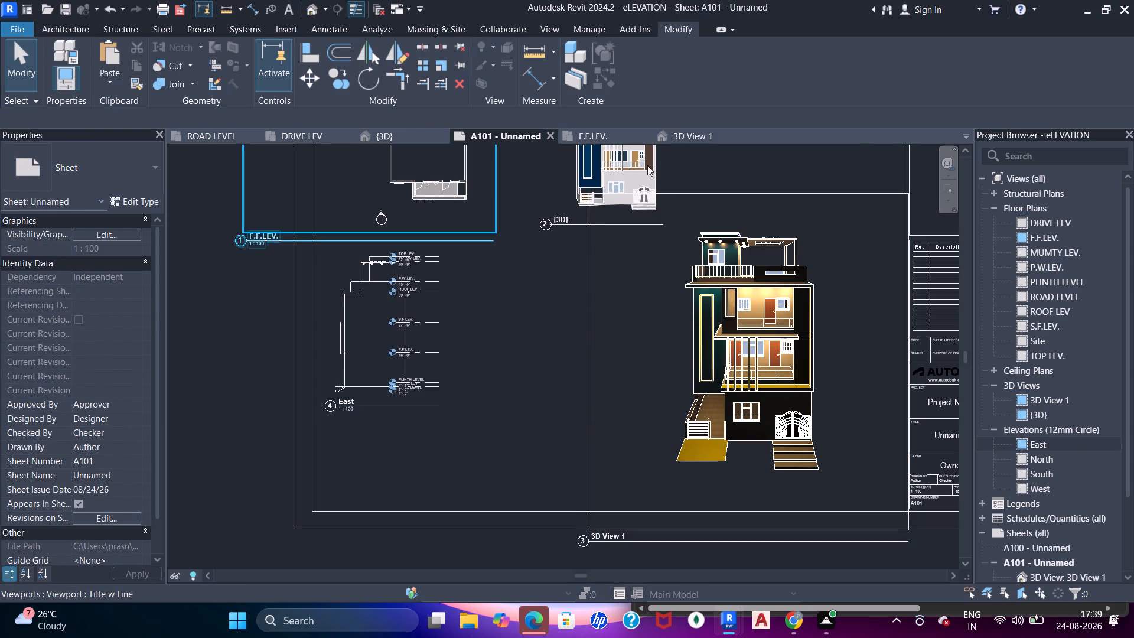
Open the East elevation and set its visual style to Shaded.
double_click(1053, 440)
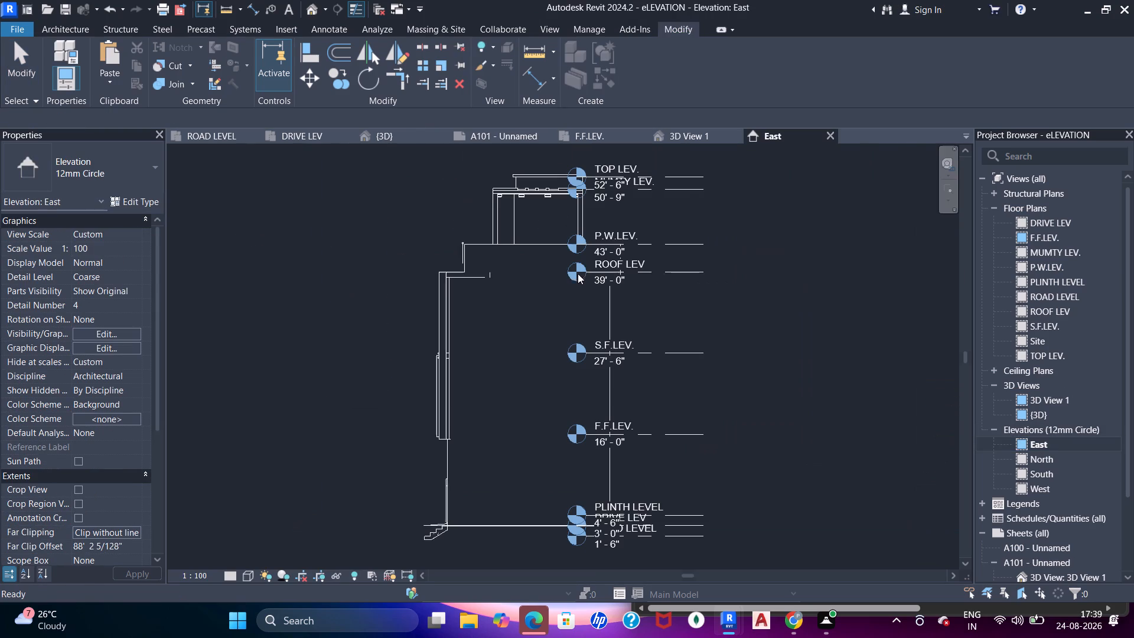
type("sd")
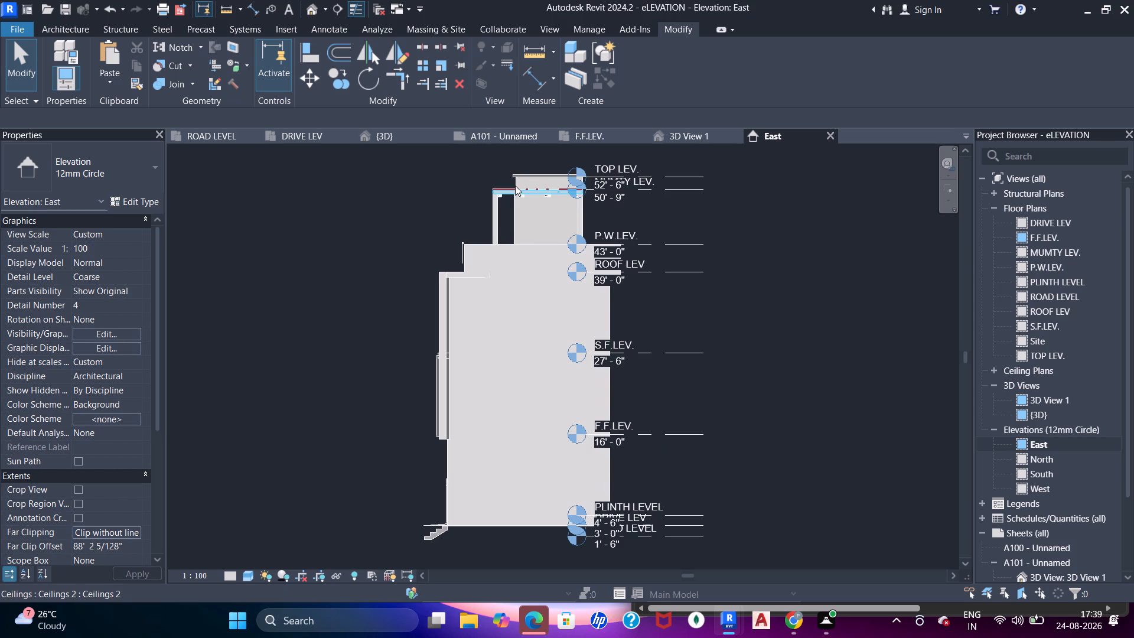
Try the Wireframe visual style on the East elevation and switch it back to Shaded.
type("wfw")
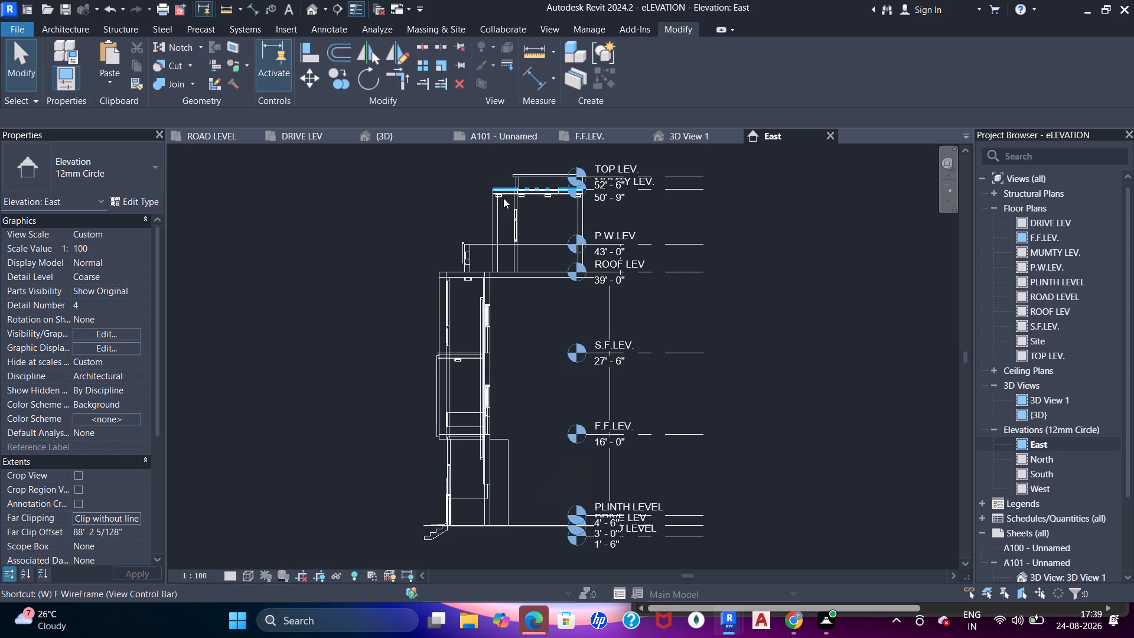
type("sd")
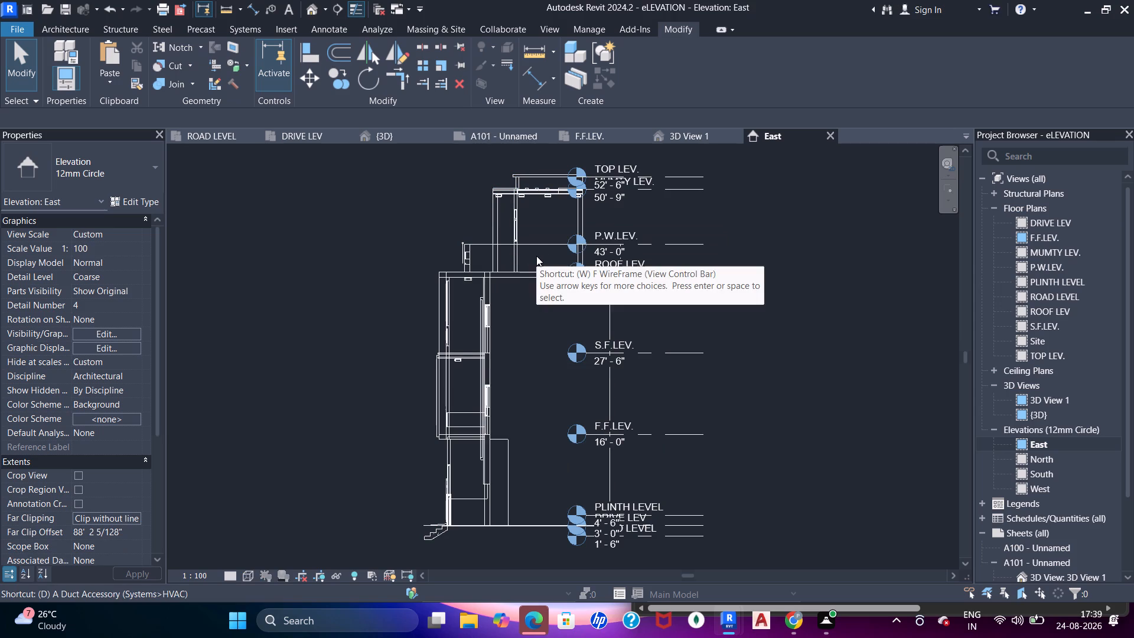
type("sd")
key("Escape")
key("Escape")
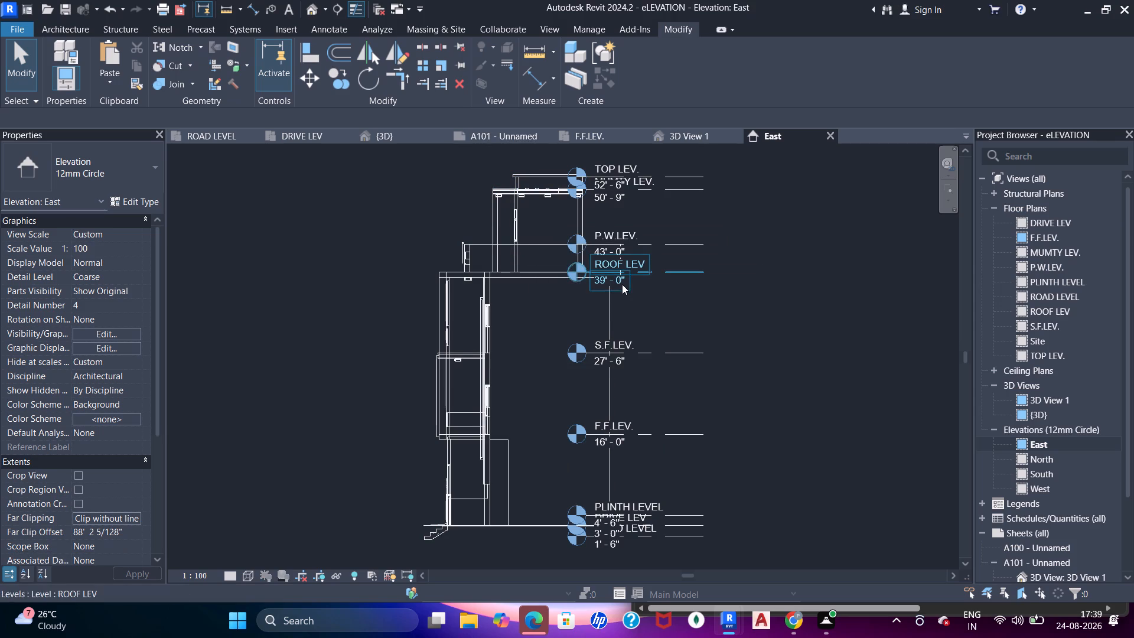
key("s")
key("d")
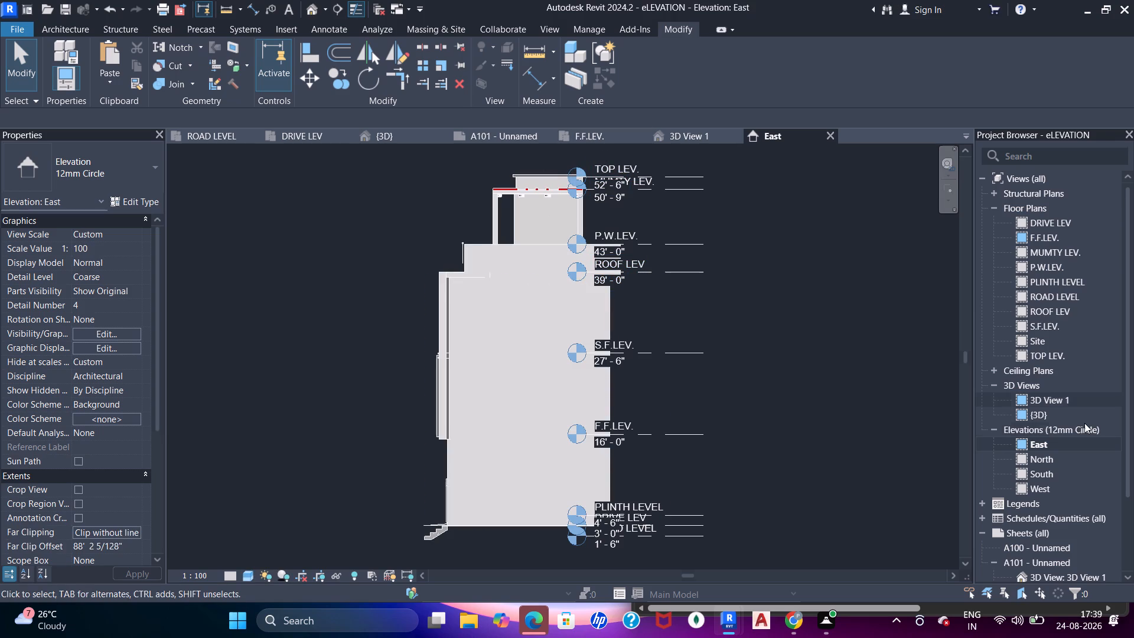
Open the North, South and West elevations in turn and set each one's visual style to Shaded.
double_click(1064, 460)
type("sd")
double_click(1025, 473)
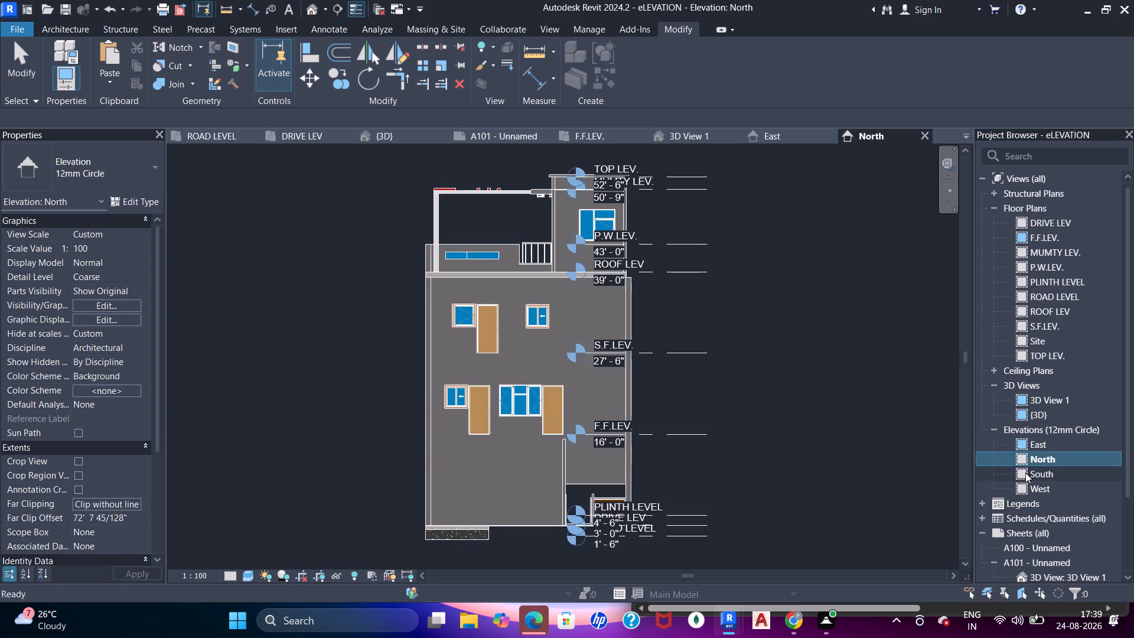
type("sd")
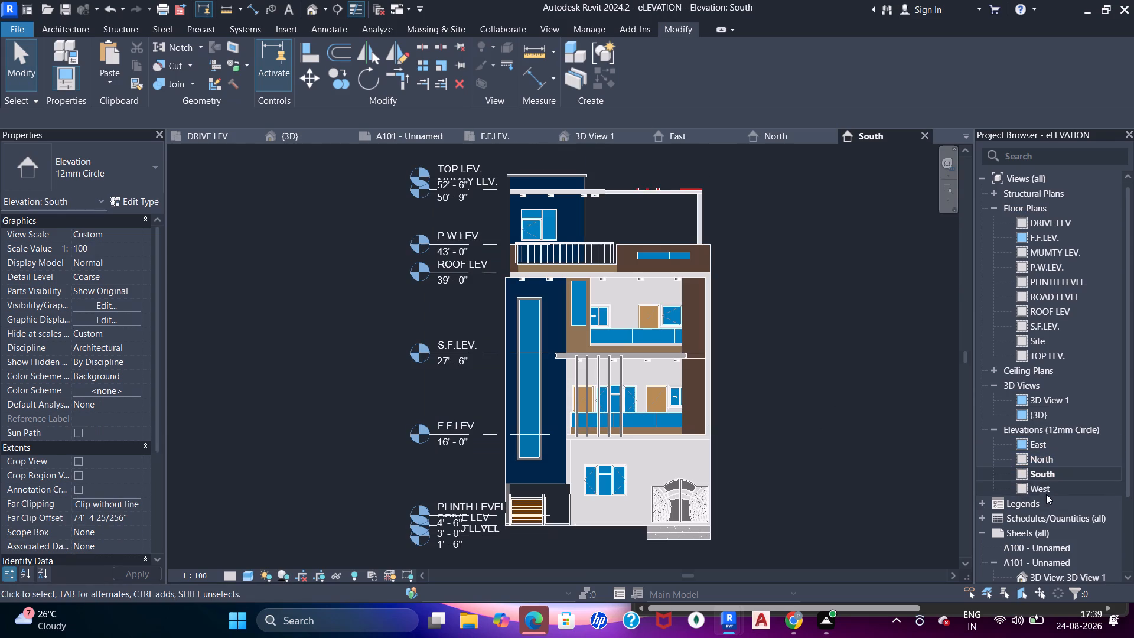
double_click(1041, 488)
type("sd")
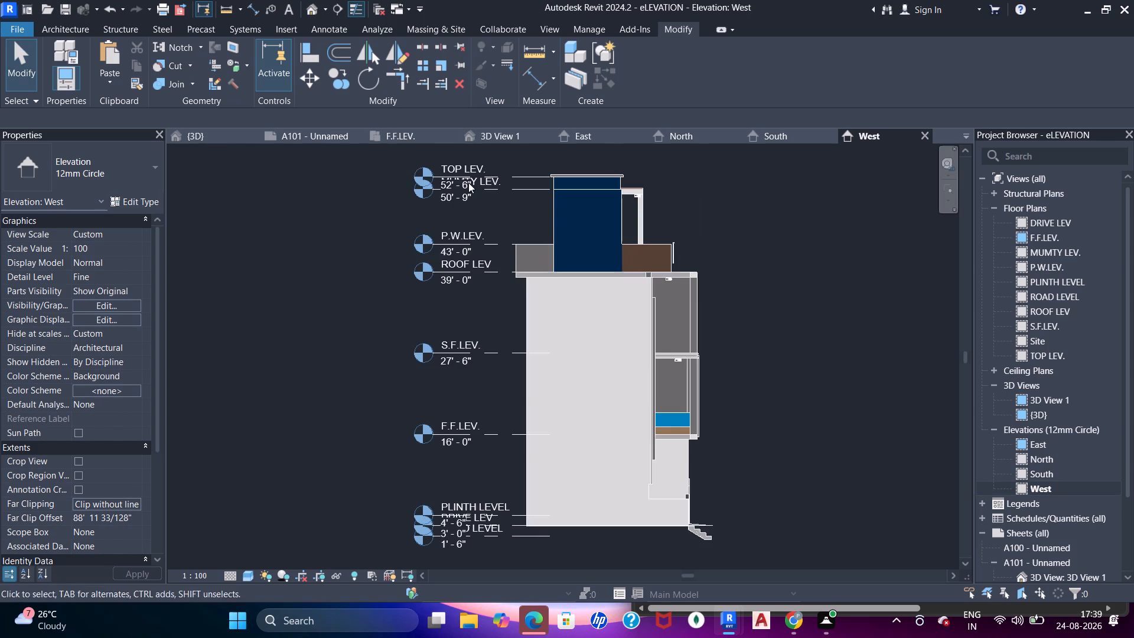
Nudge the {3D} viewport on sheet A101 horizontally toward the F.F.LEV. plan, away from the 3D View 1 viewport.
left_click(304, 132)
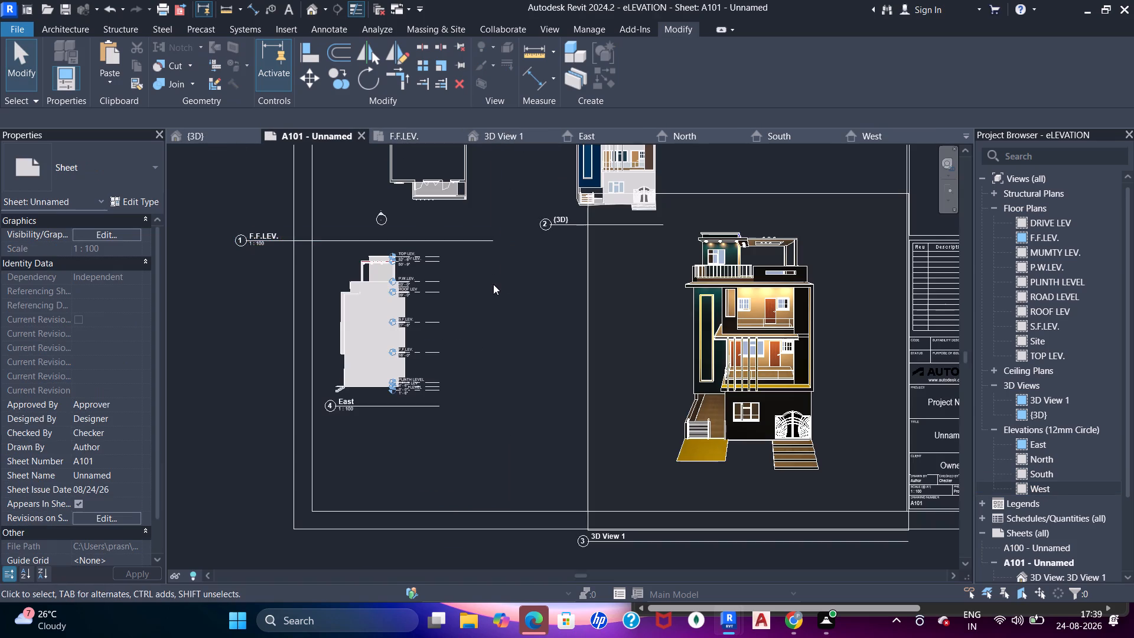
scroll(449, 305, "down", 1)
middle_click_drag(457, 312, 477, 318)
scroll(497, 307, "down", 3)
middle_click_drag(500, 289, 480, 347)
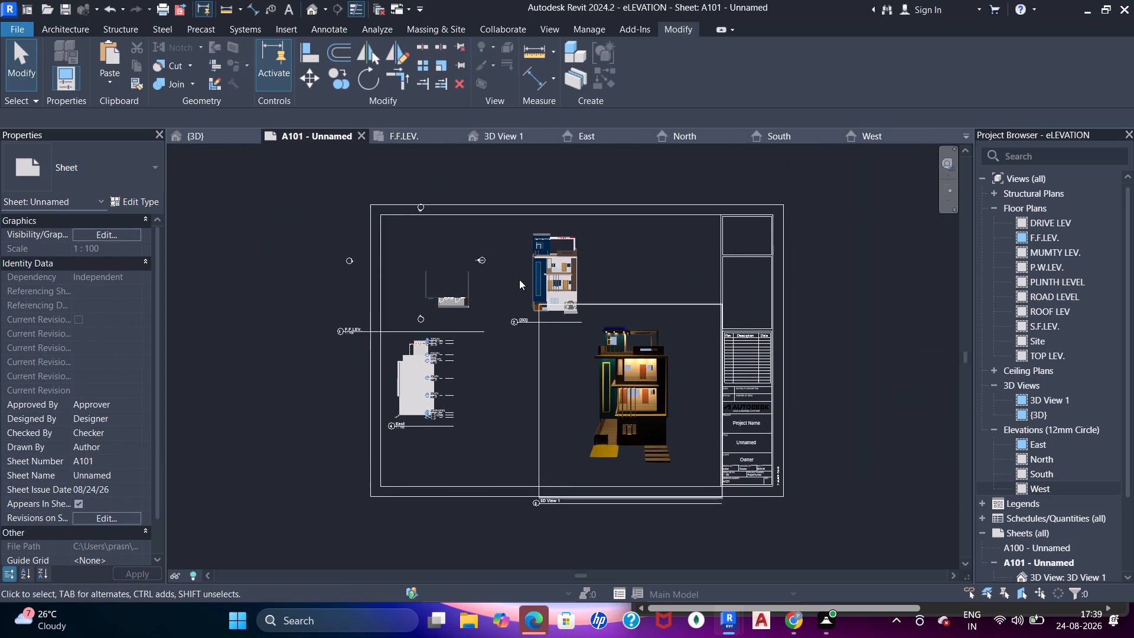
left_click(527, 271)
key("Left")
key("Left")
key("Left")
key("Left")
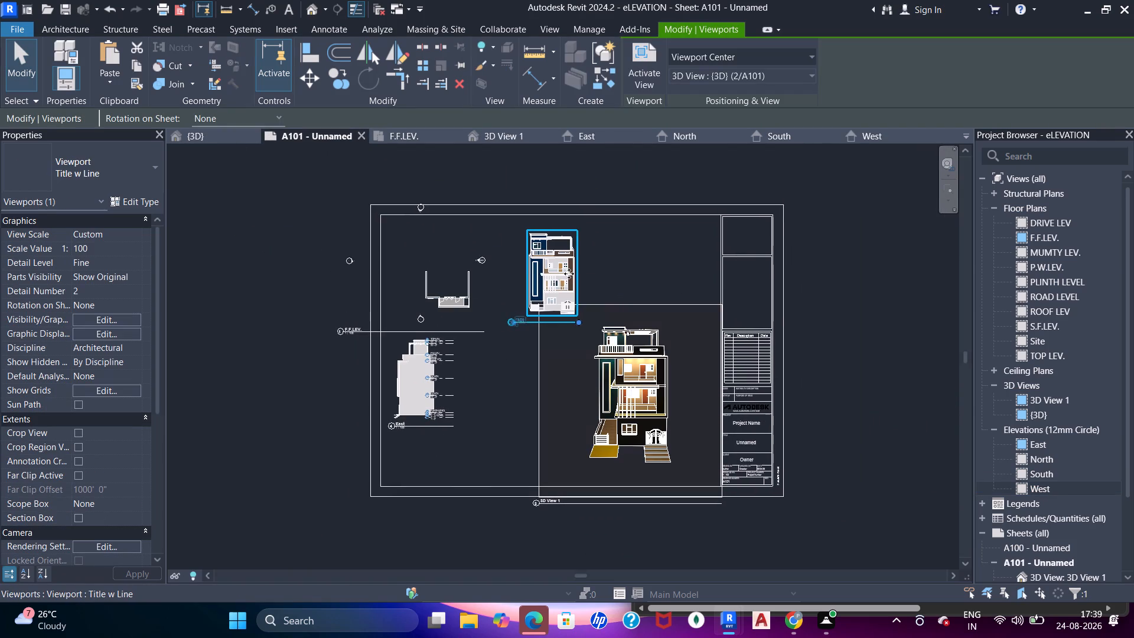
key("Left")
key("Left")
key("Left")
key("Left")
key("Left")
key("Left")
key("Left")
key("Left")
key("Left")
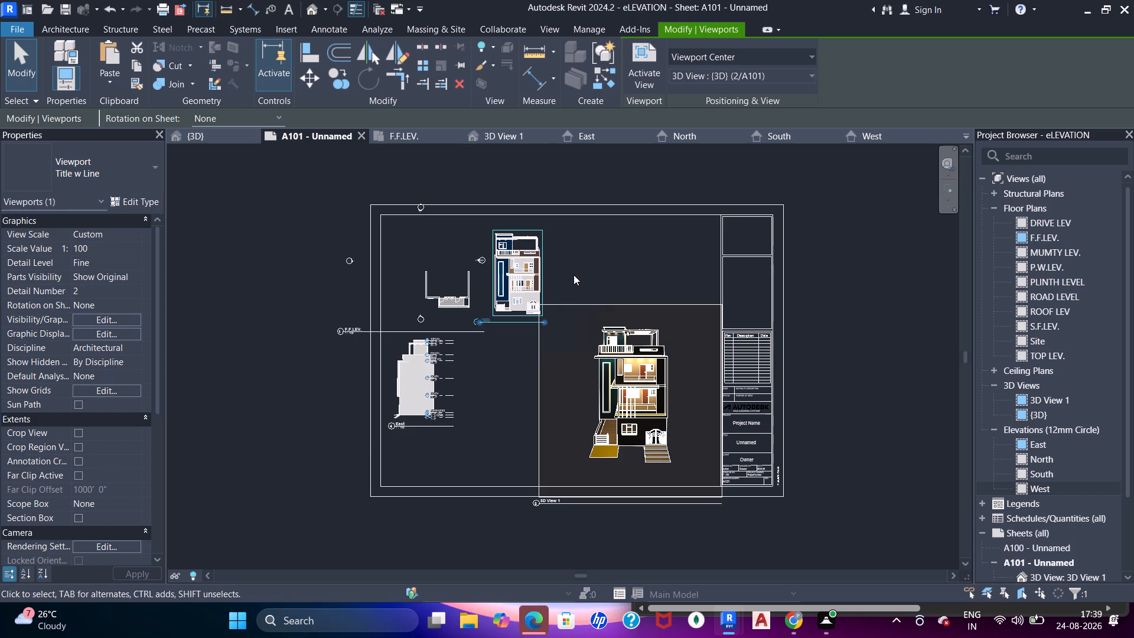
Nudge the 3D View 1 viewport up sheet A101 so it sits between the {3D} viewport and the title block.
left_click(641, 304)
key("Up")
key("Up")
key("Up")
key("Up")
key("Up")
key("Up")
key("Up")
key("Up")
key("Up")
key("Up")
key("Up")
key("Up")
key("Up")
key("Up")
key("Up")
key("Up")
key("Up")
key("Up")
key("Up")
key("Up")
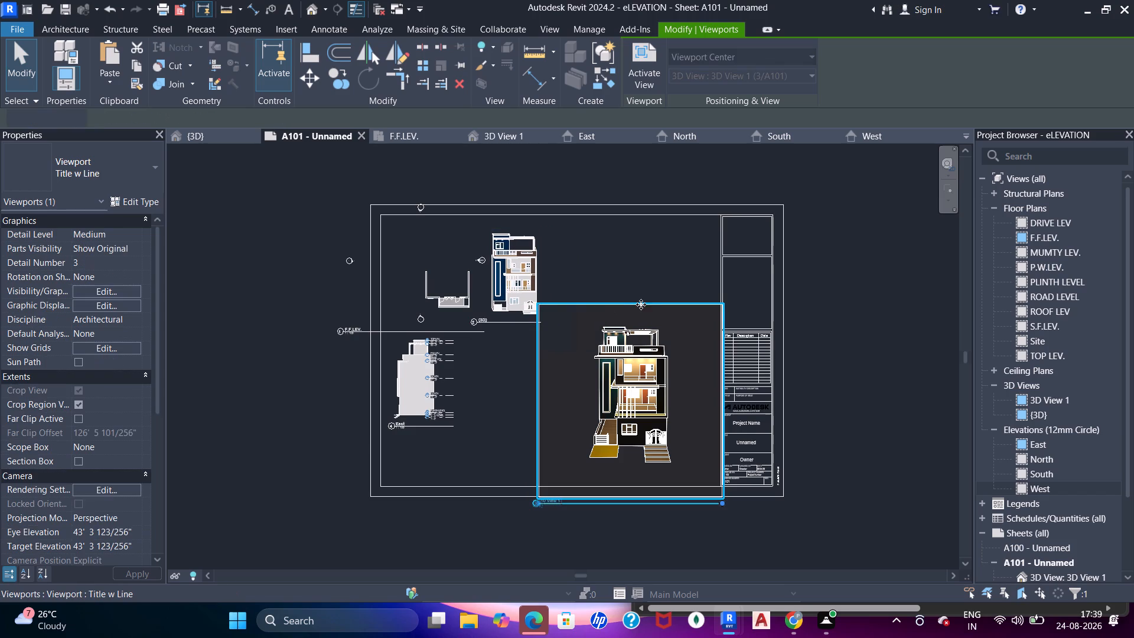
key("Up")
key("Up")
key("Up")
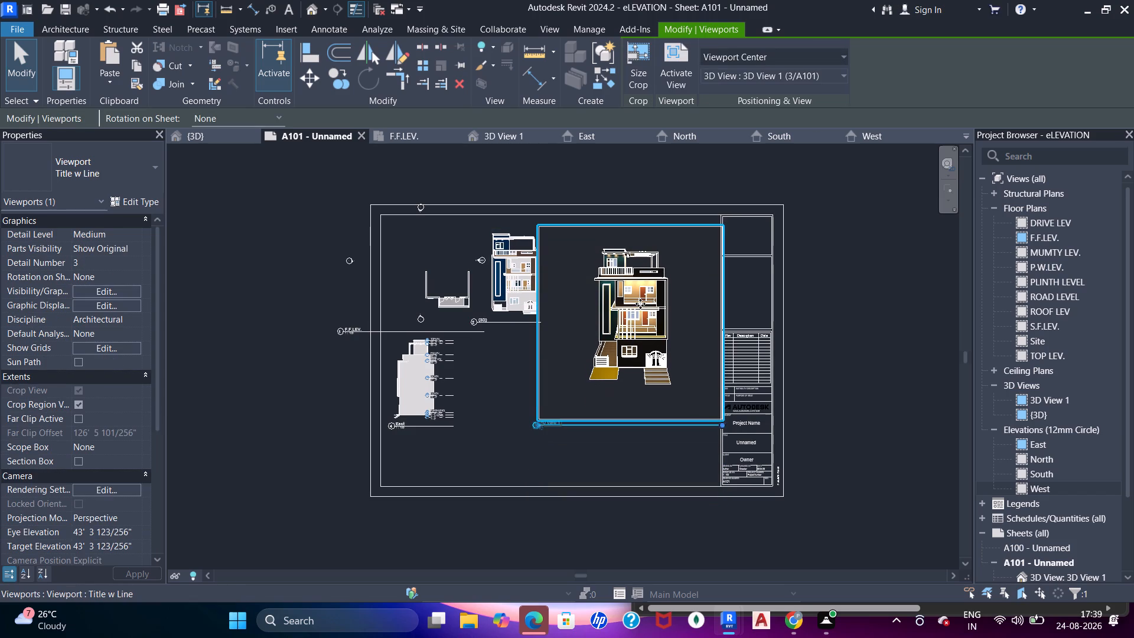
key("Up")
key("Up")
key("Up")
key("Up")
key("Up")
key("Up")
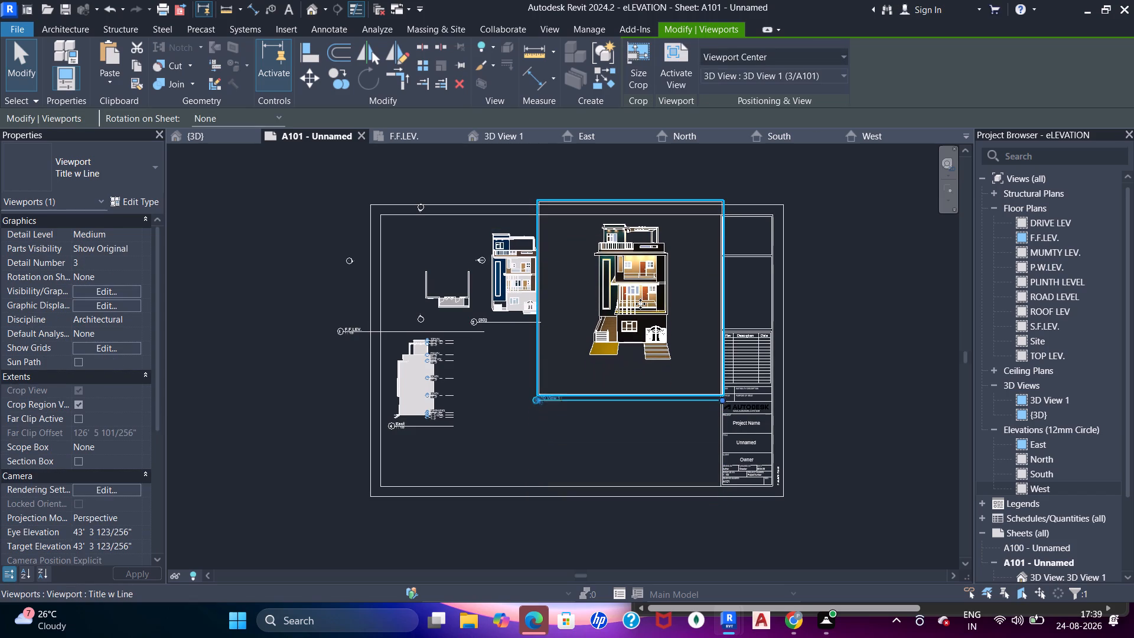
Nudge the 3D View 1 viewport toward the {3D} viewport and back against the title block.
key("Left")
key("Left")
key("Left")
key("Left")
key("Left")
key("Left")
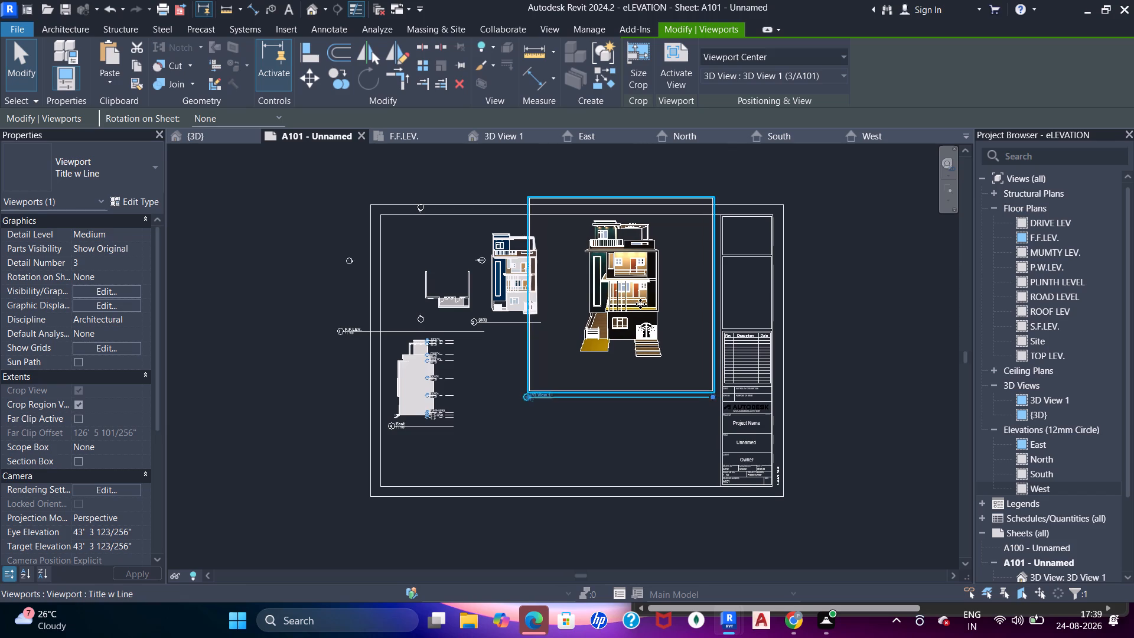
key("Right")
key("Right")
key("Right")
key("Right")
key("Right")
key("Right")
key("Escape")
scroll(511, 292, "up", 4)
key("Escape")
Nudge the {3D} viewport horizontally away from the F.F.LEV. plan toward the 3D View 1 rendering.
left_click(511, 292)
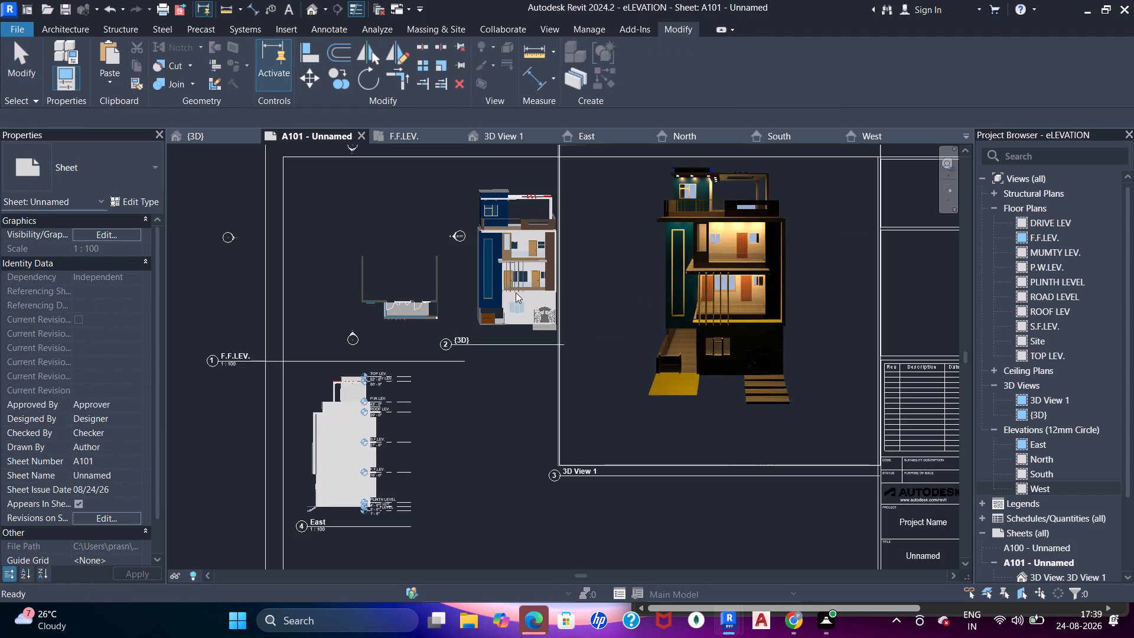
key("Right")
key("Right")
key("Right")
key("Right")
key("Right")
key("Right")
key("Right")
key("Right")
key("Right")
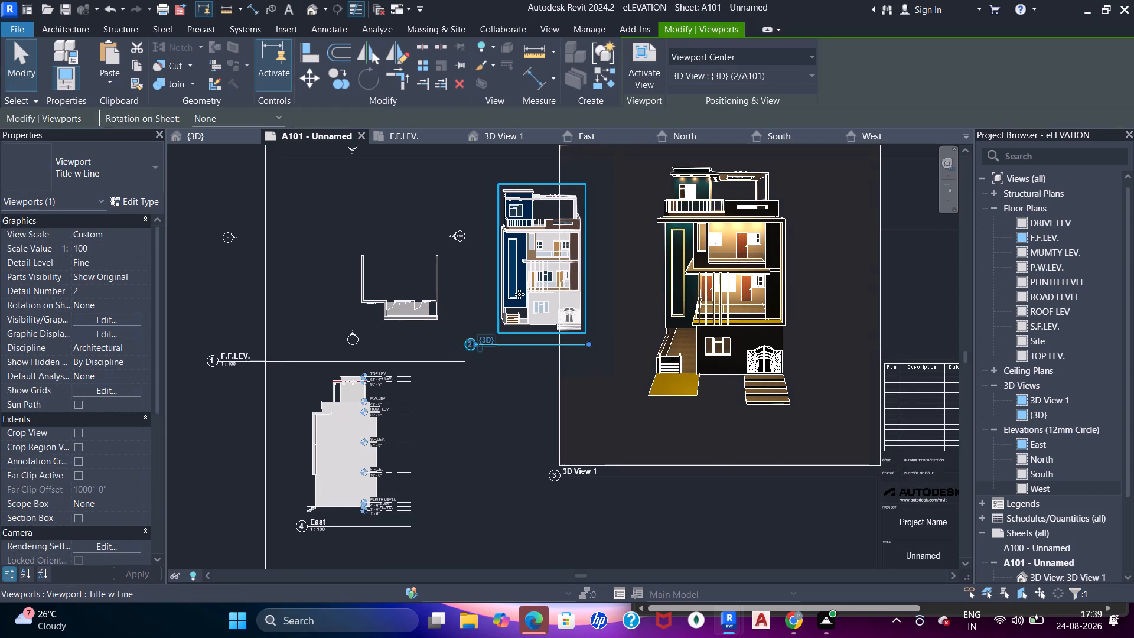
key("Escape")
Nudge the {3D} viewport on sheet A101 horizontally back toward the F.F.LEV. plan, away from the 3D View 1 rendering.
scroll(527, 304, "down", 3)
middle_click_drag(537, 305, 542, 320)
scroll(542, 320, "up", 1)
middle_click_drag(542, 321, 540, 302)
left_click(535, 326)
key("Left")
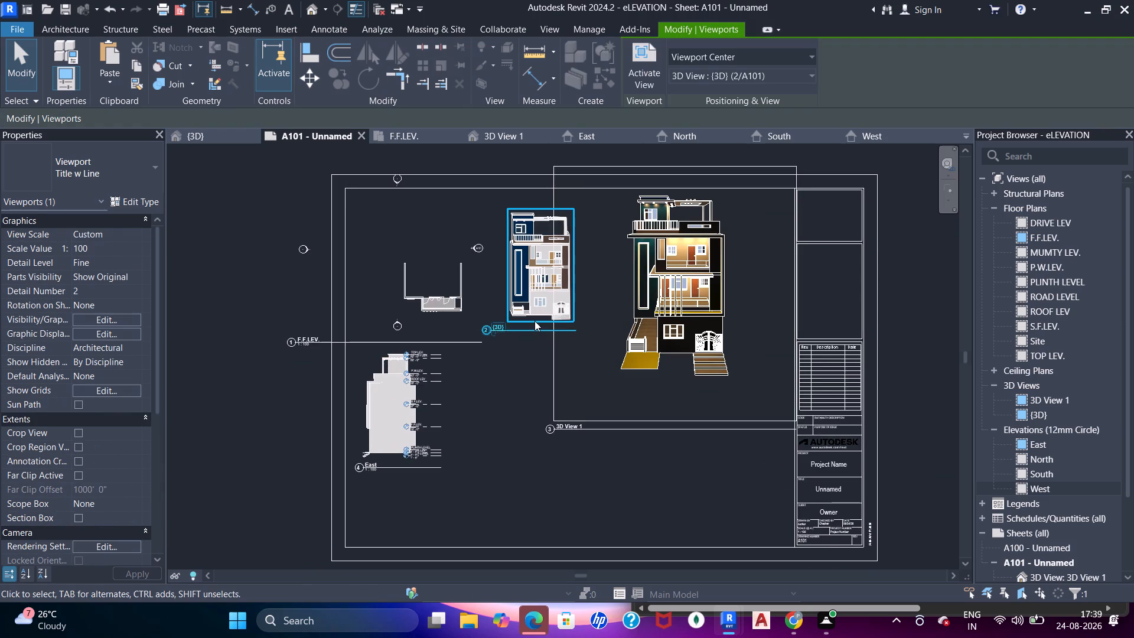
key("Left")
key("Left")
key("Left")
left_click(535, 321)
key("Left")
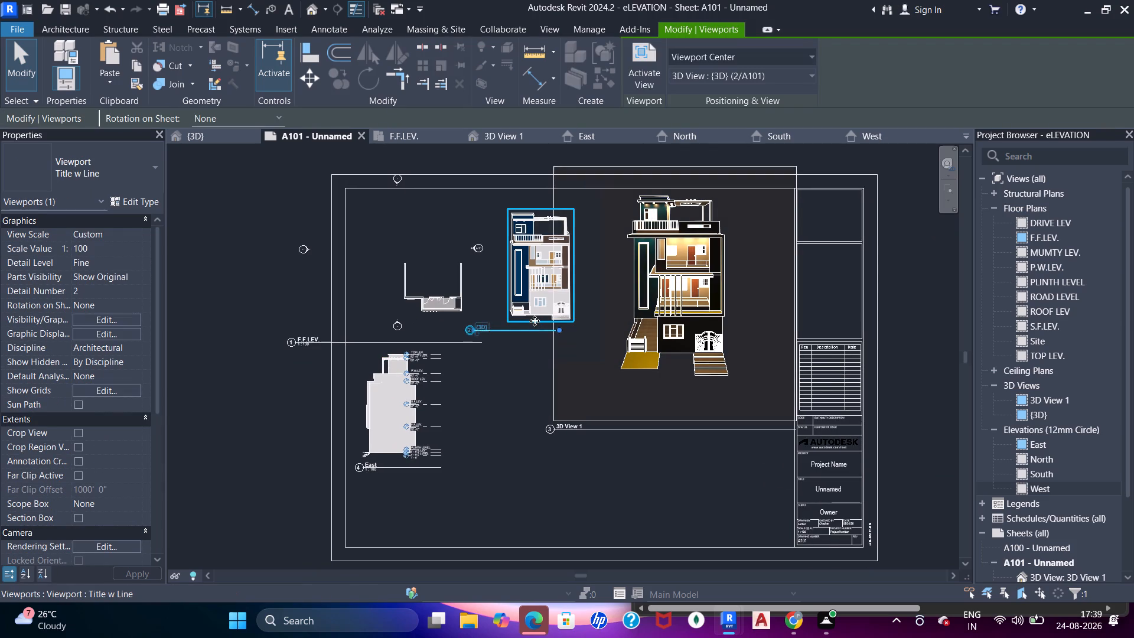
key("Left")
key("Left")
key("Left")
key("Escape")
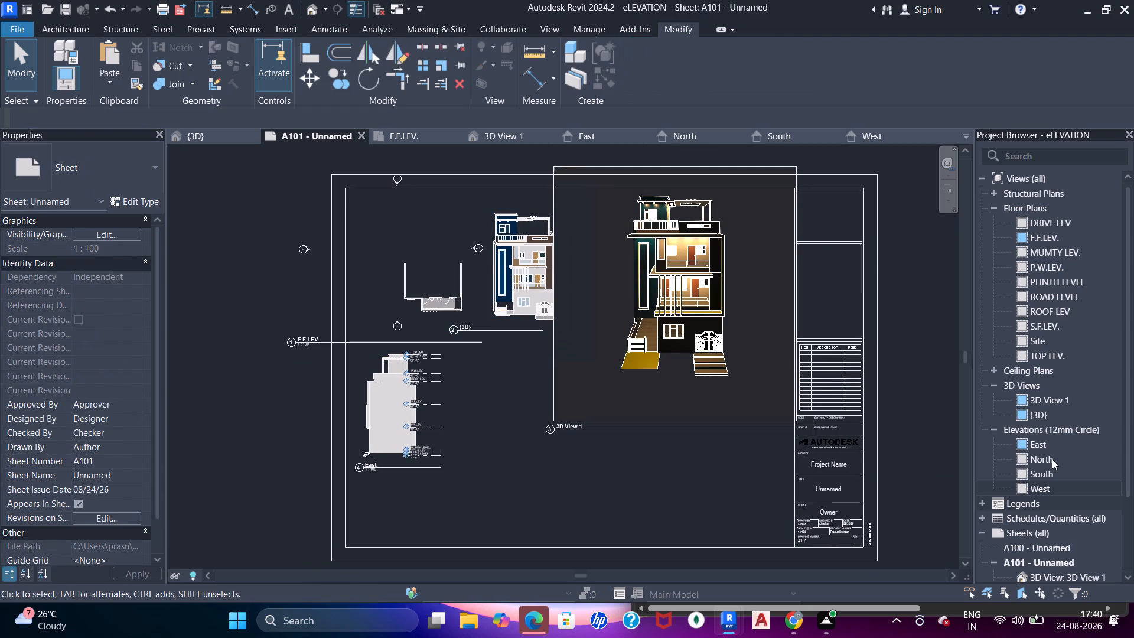
Place the North elevation on sheet A101 next to the East elevation.
left_click_drag(1051, 458, 507, 458)
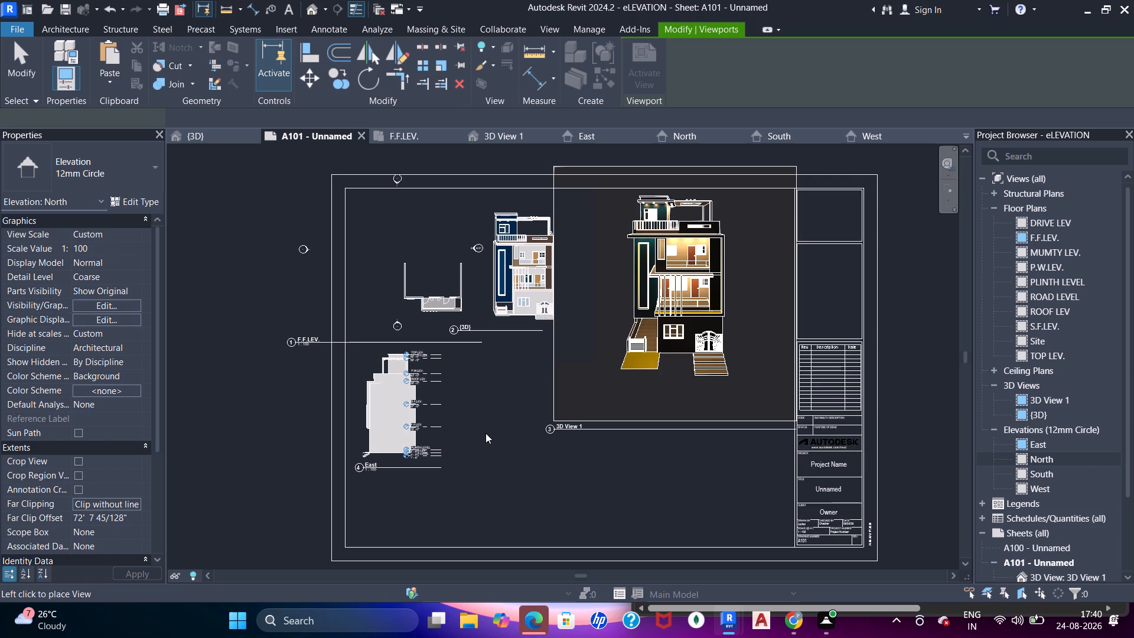
left_click(504, 415)
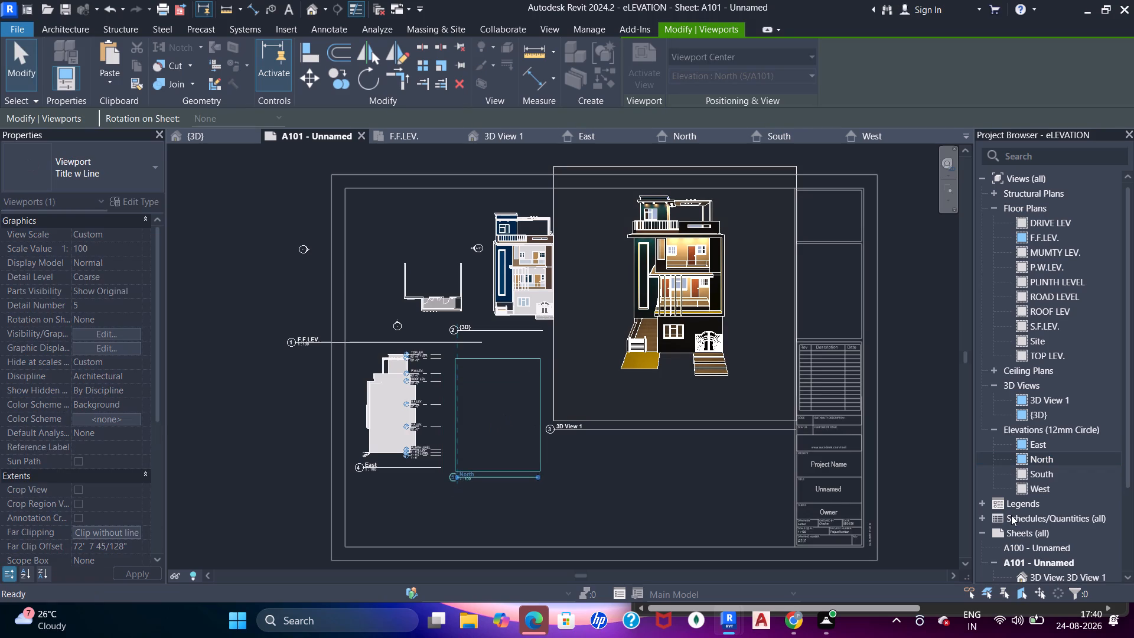
Place the South elevation on sheet A101 below the 3D View 1 viewport, beside the North elevation.
left_click_drag(1037, 474, 975, 477)
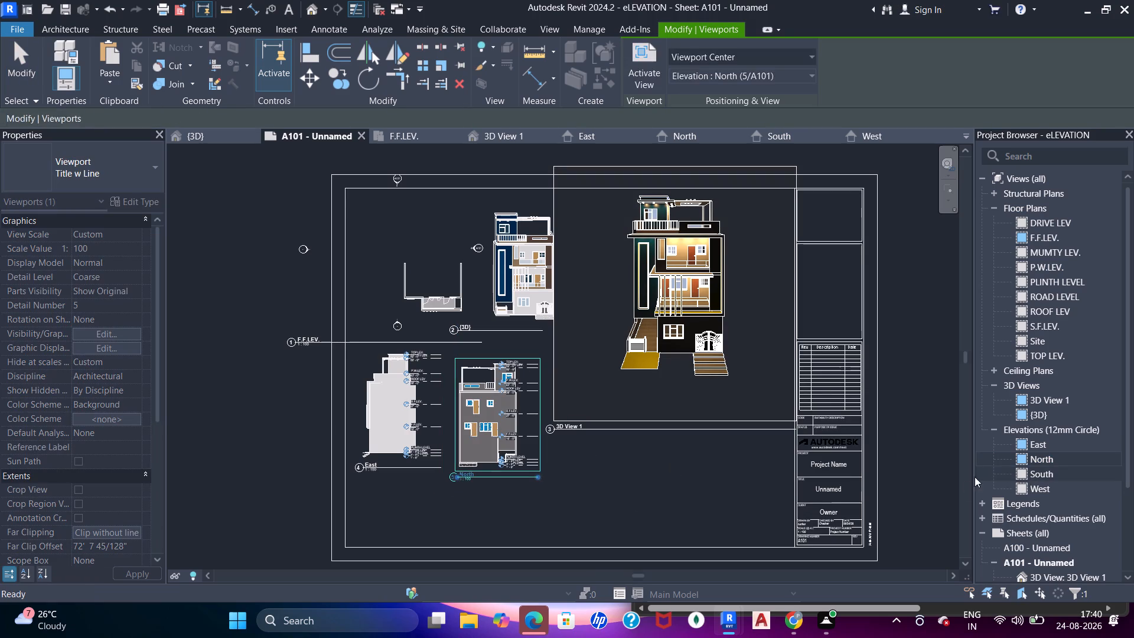
left_click_drag(975, 477, 543, 472)
scroll(602, 485, "up", 3)
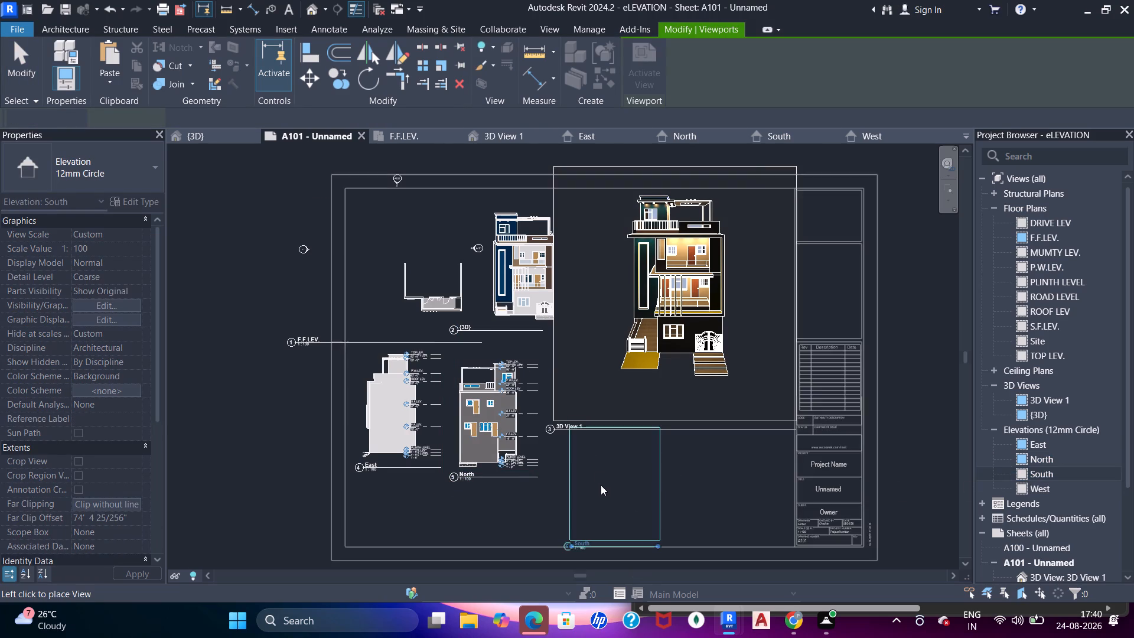
left_click(597, 487)
Place the West elevation on sheet A101 between the South elevation and the title block, aligned with South.
scroll(614, 463, "down", 3)
middle_click_drag(615, 463, 594, 383)
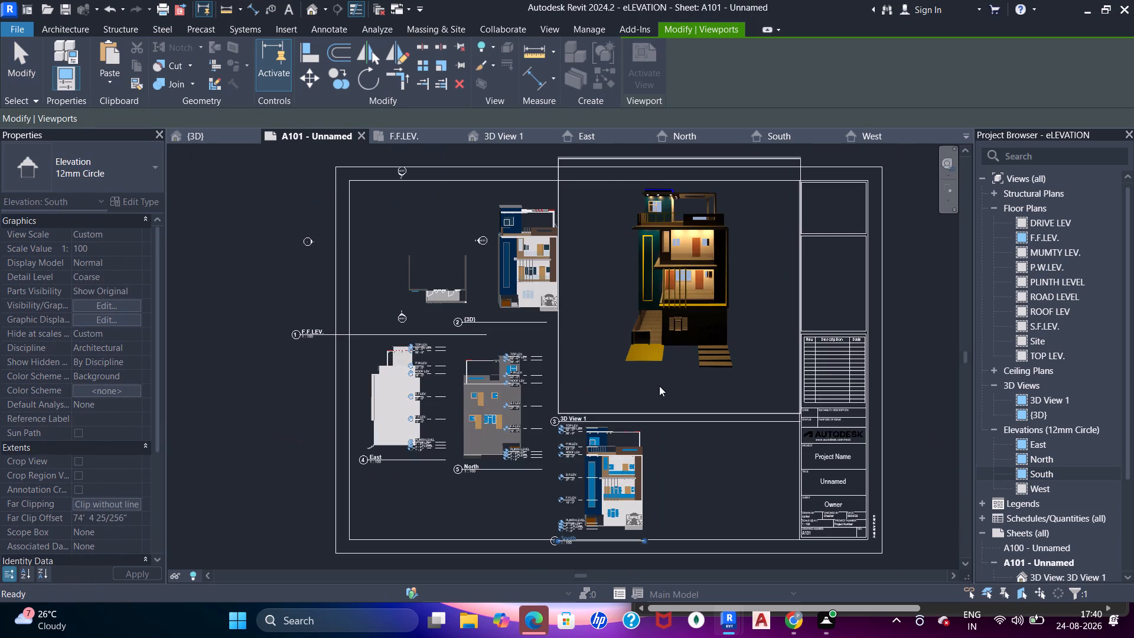
middle_click_drag(653, 383, 613, 366)
left_click_drag(1044, 486, 670, 457)
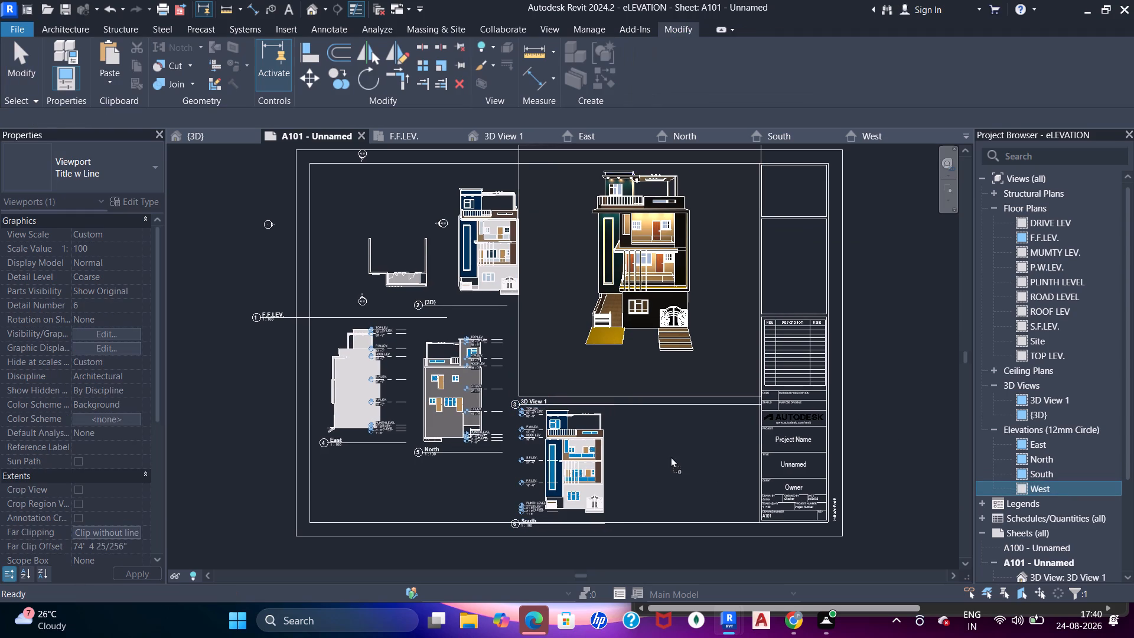
left_click_drag(670, 457, 679, 457)
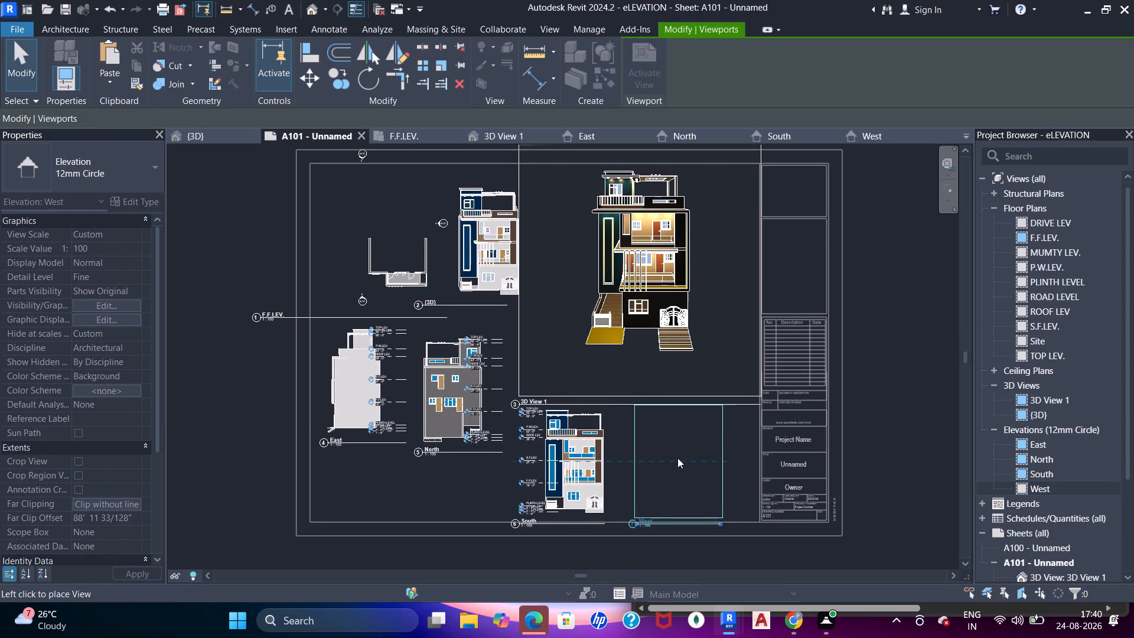
left_click(677, 458)
key("Escape")
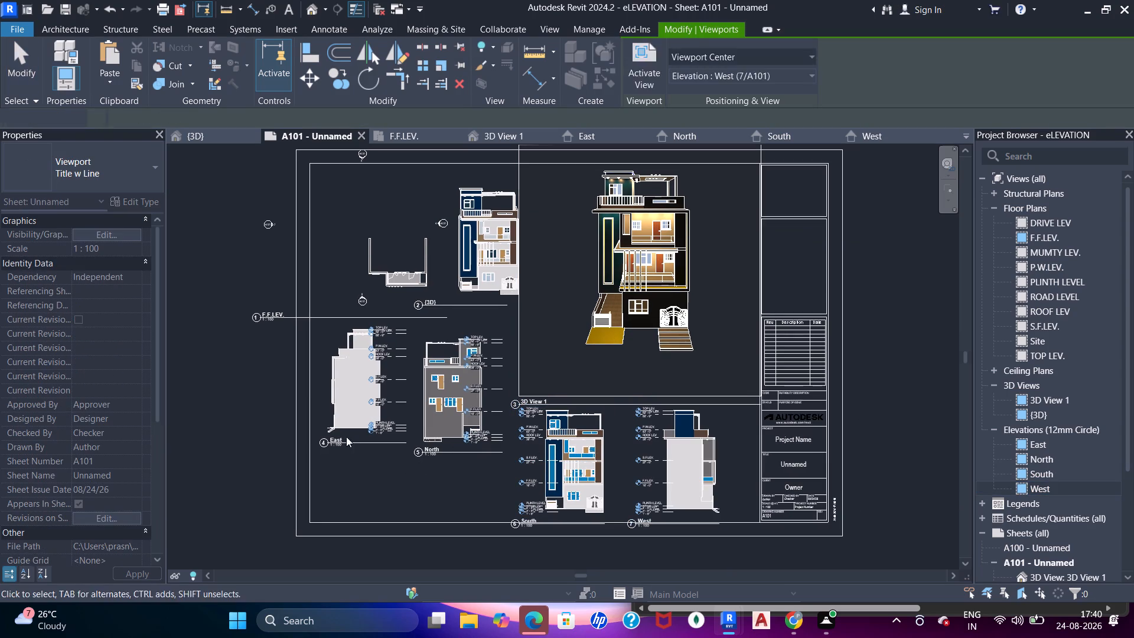
key("Escape")
key("Escape")
key("Escape")
key("Escape")
Nudge the East elevation viewport down the sheet into the bottom row with the South and West elevations.
left_click(348, 431)
key("Down")
key("Down")
key("Down")
key("Down")
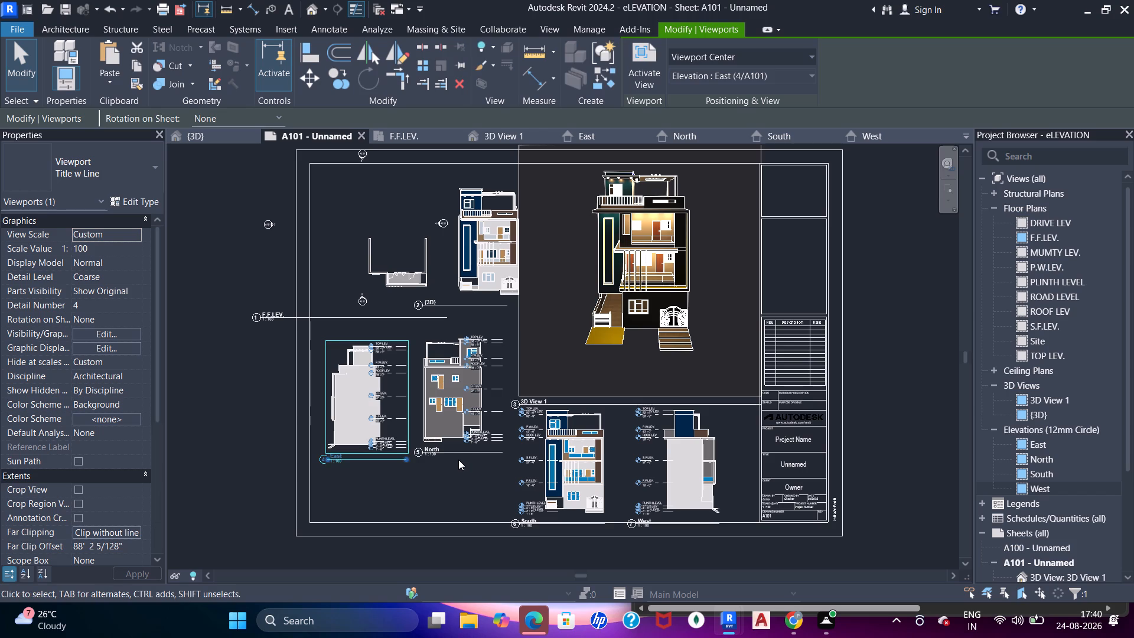
key("Down")
key("Down")
key("Down")
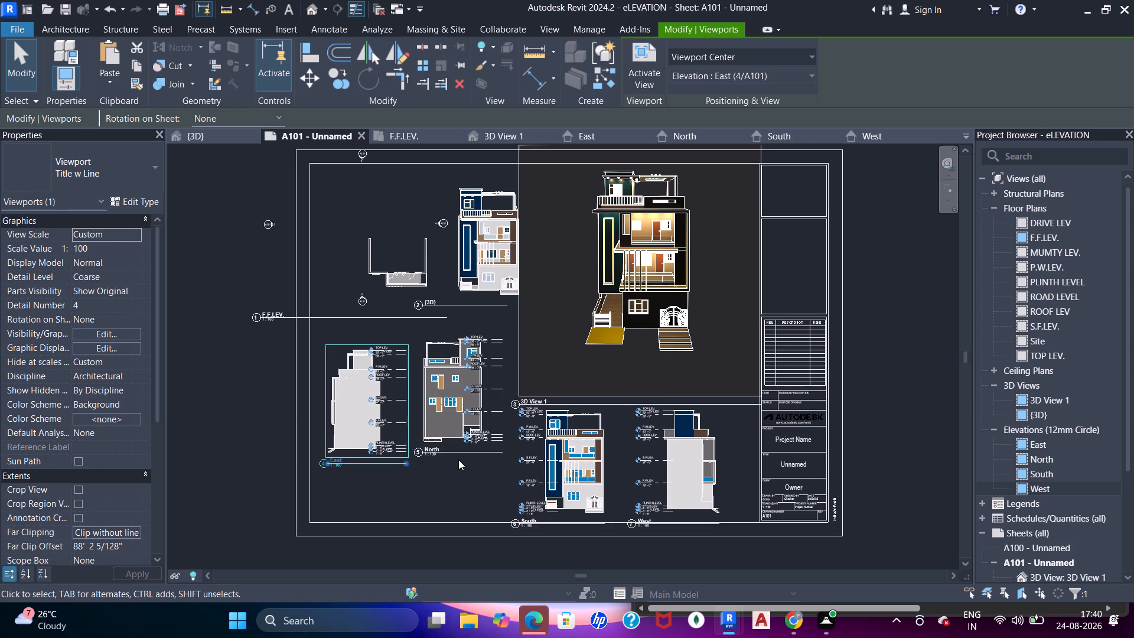
key("Down")
key("Down")
key("Down")
key("Down")
key("Down")
key("Down")
key("Down")
key("Down")
key("Down")
key("Down")
key("Down")
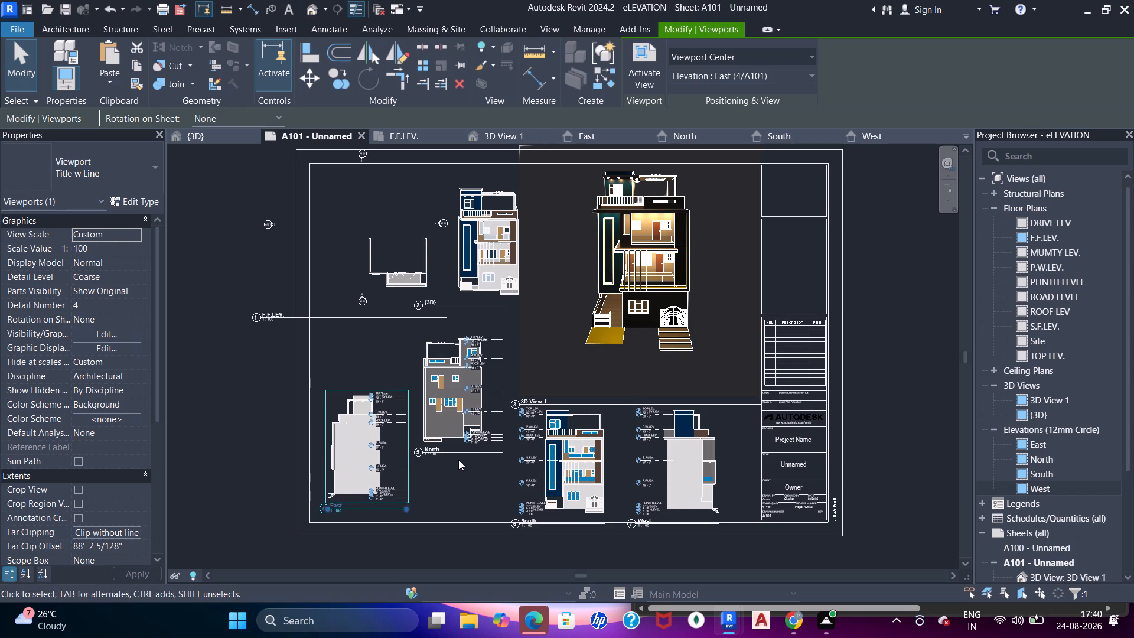
Nudge the North elevation viewport down the sheet so it lines up with the East elevation in the bottom row.
left_click(449, 434)
key("Down")
key("Down")
key("Down")
key("Down")
key("Down")
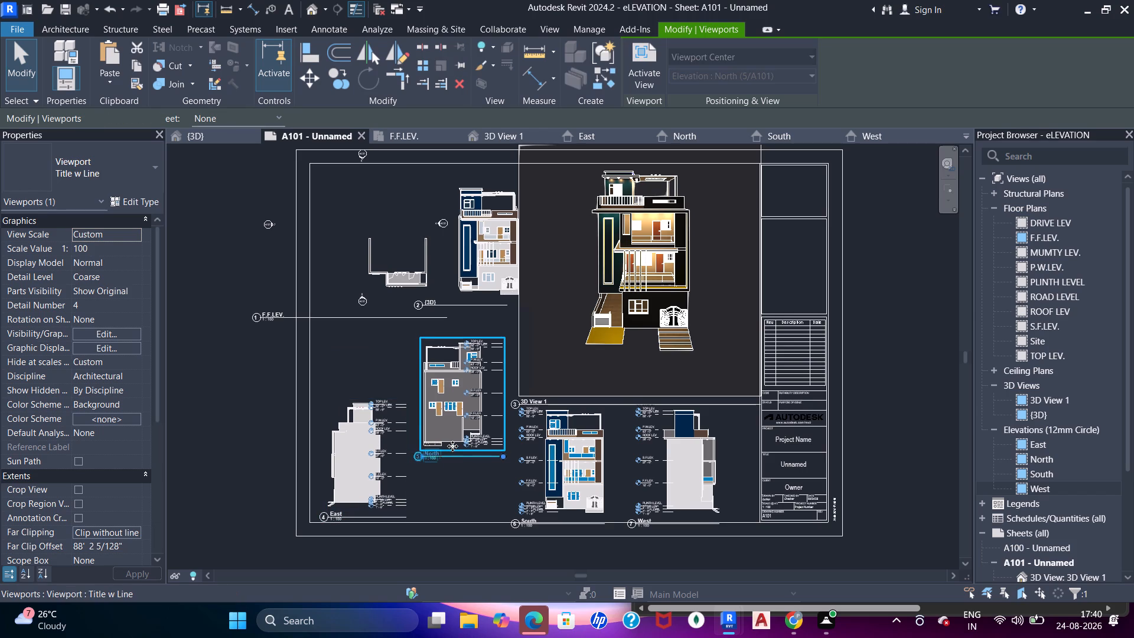
key("Down")
key("Down")
key("Down")
key("Down")
key("Down")
key("Down")
key("Down")
key("Down")
key("Down")
key("Down")
key("Down")
key("Down")
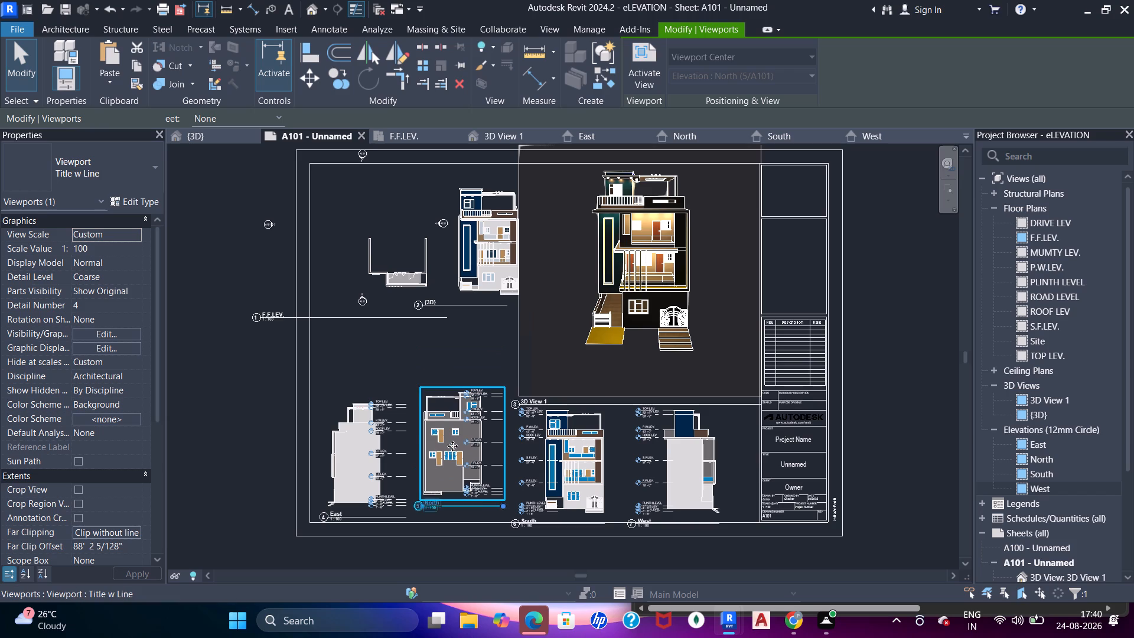
key("Escape")
scroll(503, 481, "up", 3)
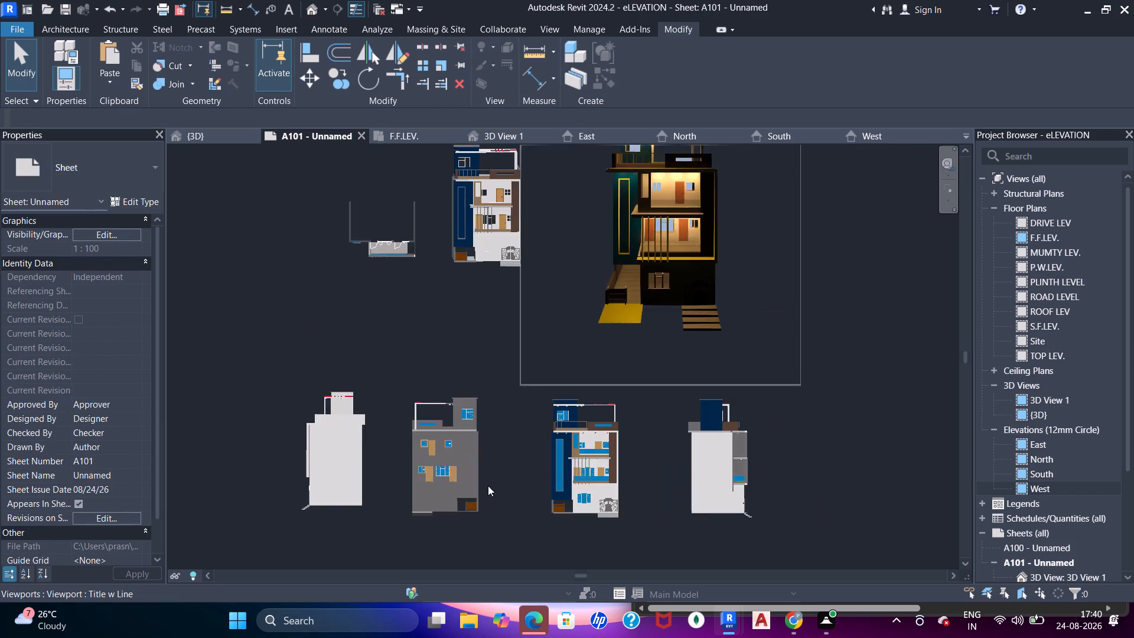
left_click(448, 478)
key("Up")
key("Escape")
key("grave")
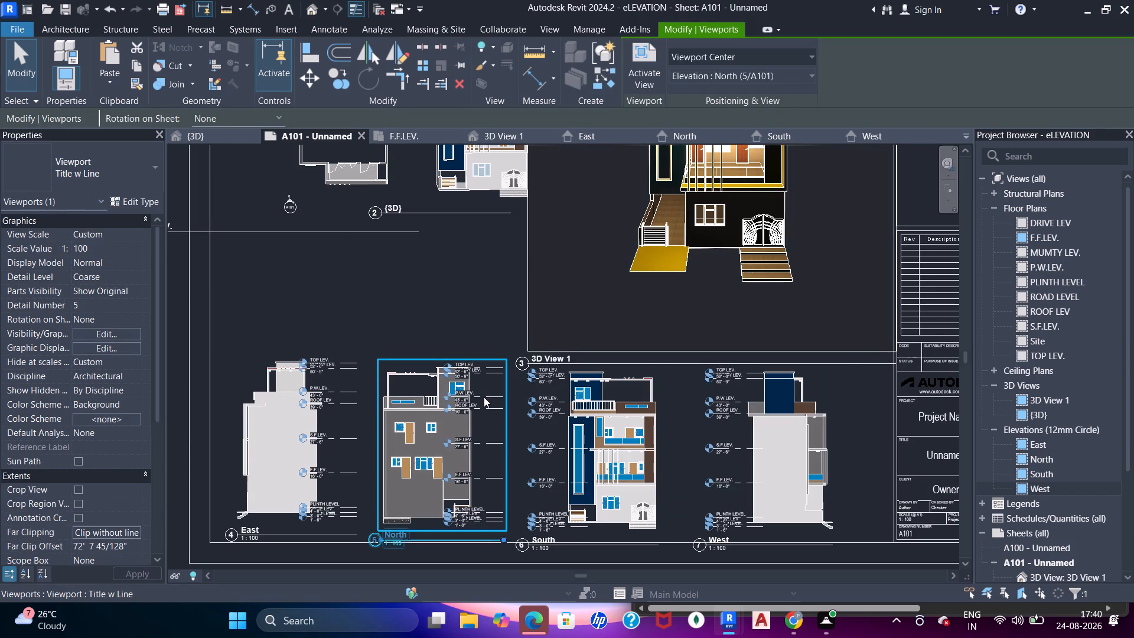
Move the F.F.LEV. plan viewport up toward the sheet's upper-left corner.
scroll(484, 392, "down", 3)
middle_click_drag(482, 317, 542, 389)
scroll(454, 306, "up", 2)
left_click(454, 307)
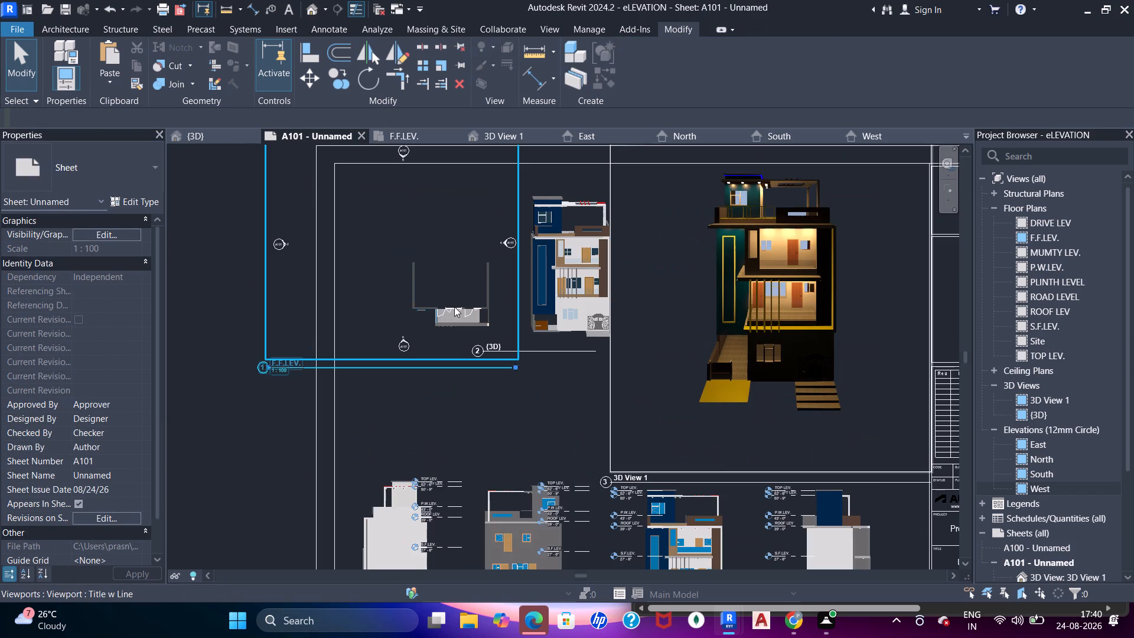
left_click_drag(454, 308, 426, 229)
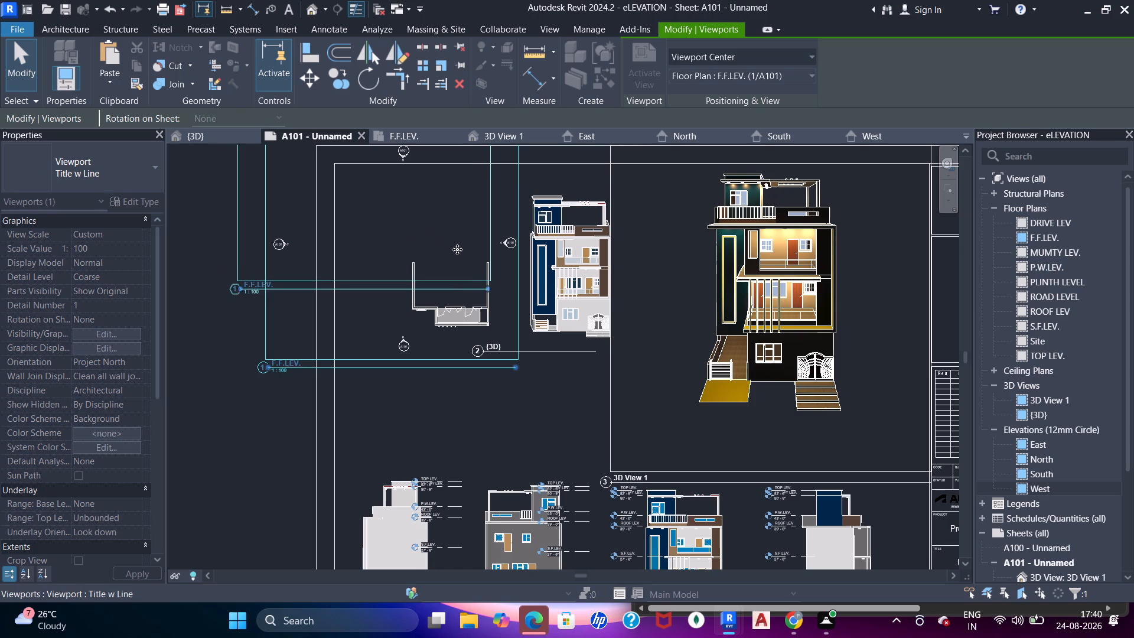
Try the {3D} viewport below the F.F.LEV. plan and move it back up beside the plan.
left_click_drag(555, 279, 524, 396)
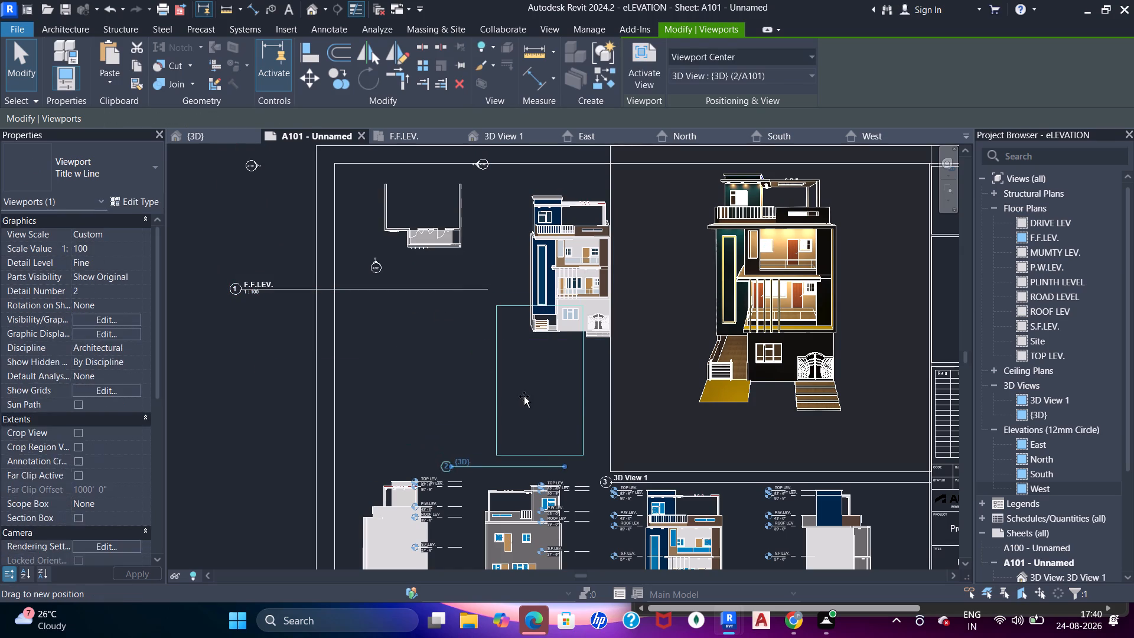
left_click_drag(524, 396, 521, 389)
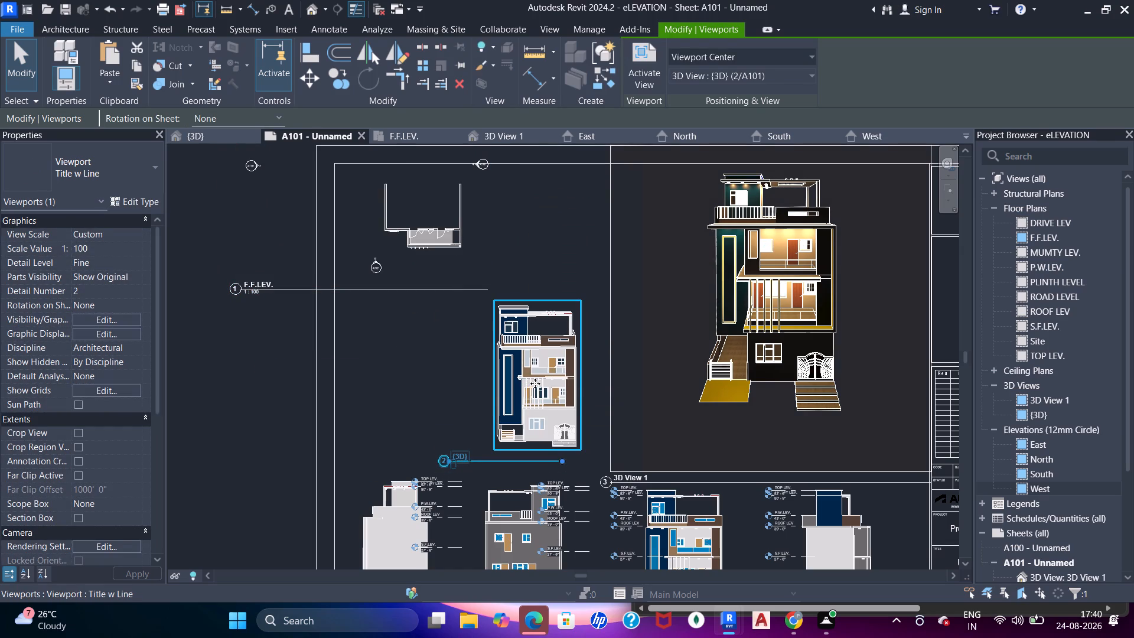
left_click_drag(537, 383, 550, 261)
Move the F.F.LEV. plan viewport down the sheet to just above the East and North elevations.
left_click_drag(435, 236, 438, 243)
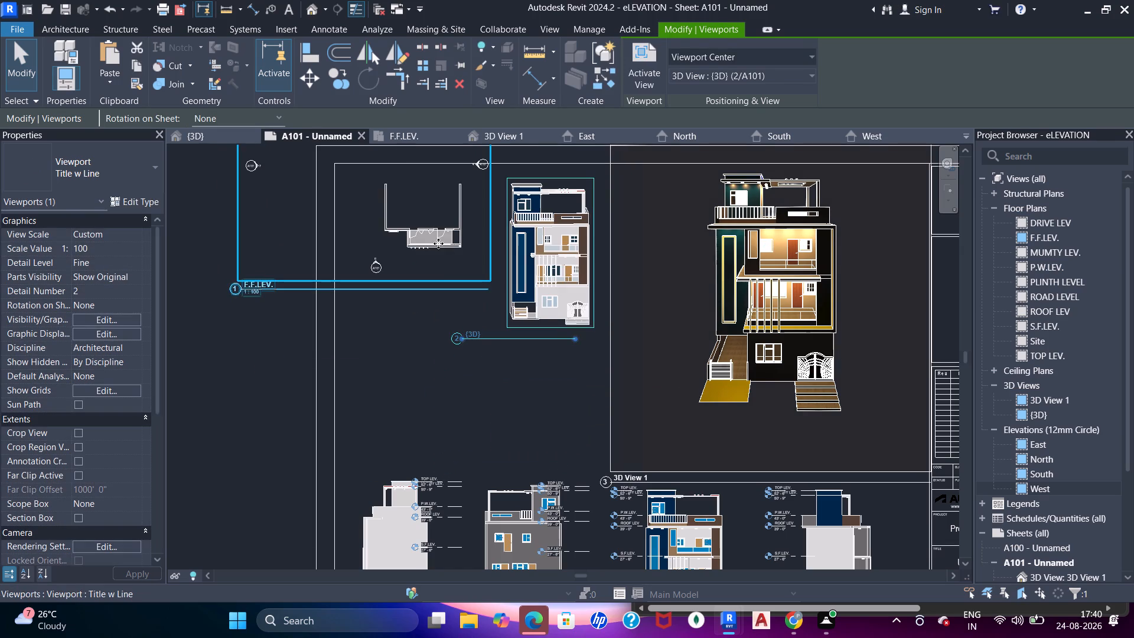
left_click_drag(438, 243, 453, 421)
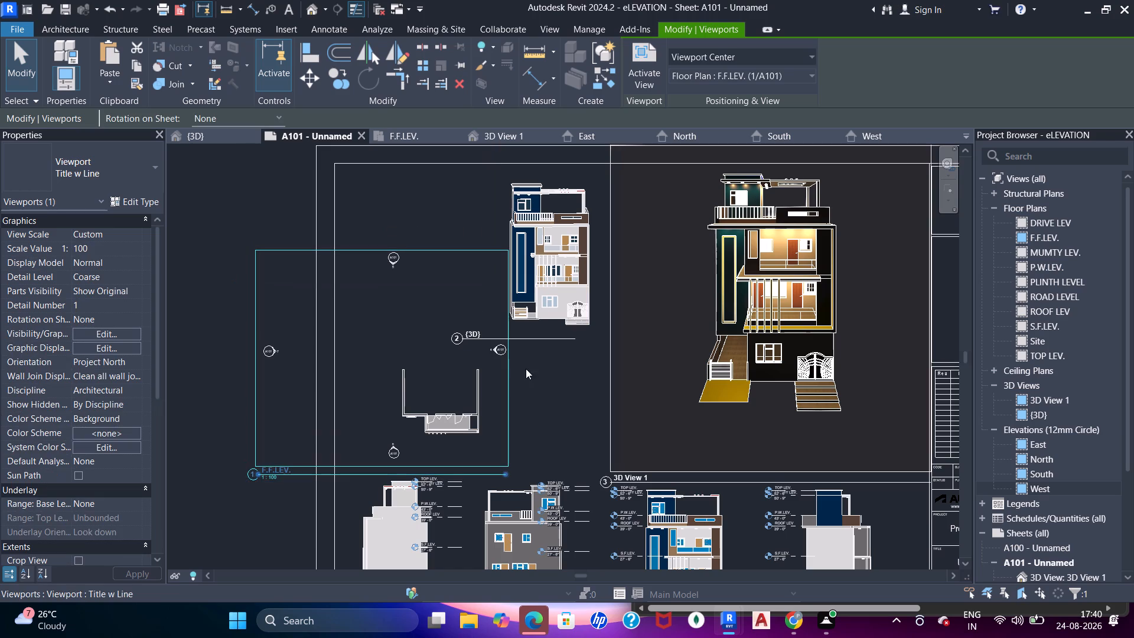
Move the {3D} viewport into the upper-left corner of the sheet, above the F.F.LEV. plan.
left_click_drag(542, 287, 427, 274)
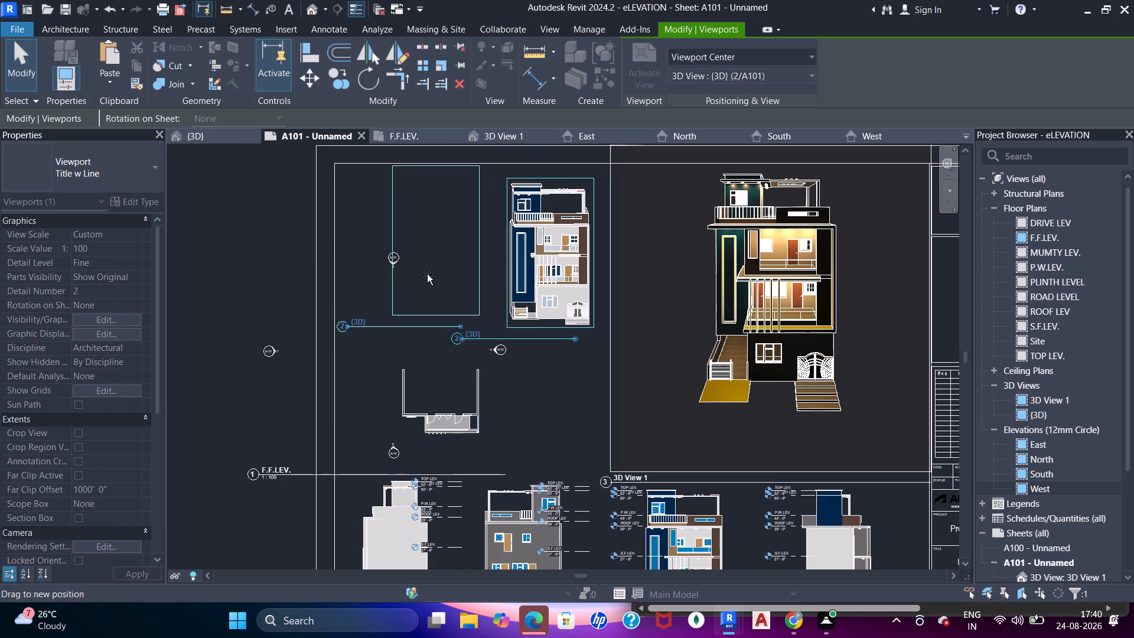
left_click_drag(427, 274, 417, 277)
Move the F.F.LEV. plan viewport across the sheet toward the 3D View 1 viewport, above the North elevation.
left_click_drag(459, 396, 553, 376)
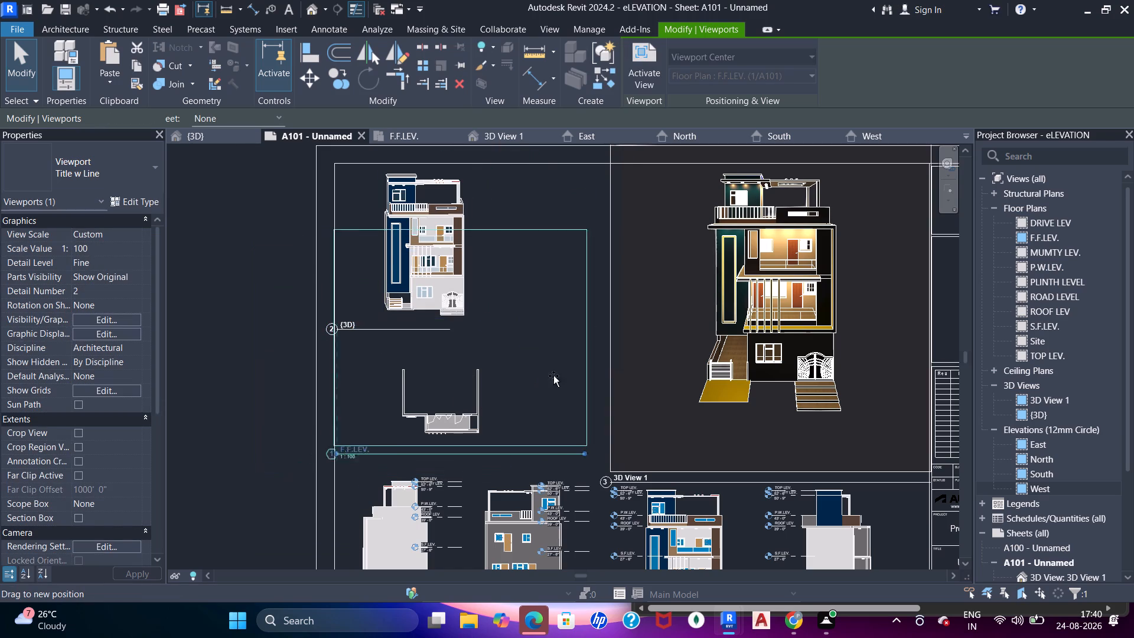
left_click_drag(553, 376, 568, 381)
key("Escape")
Nudge the F.F.LEV. plan viewport up from the elevations and sideways until it clears the 3D View 1 frame.
scroll(454, 273, "down", 2)
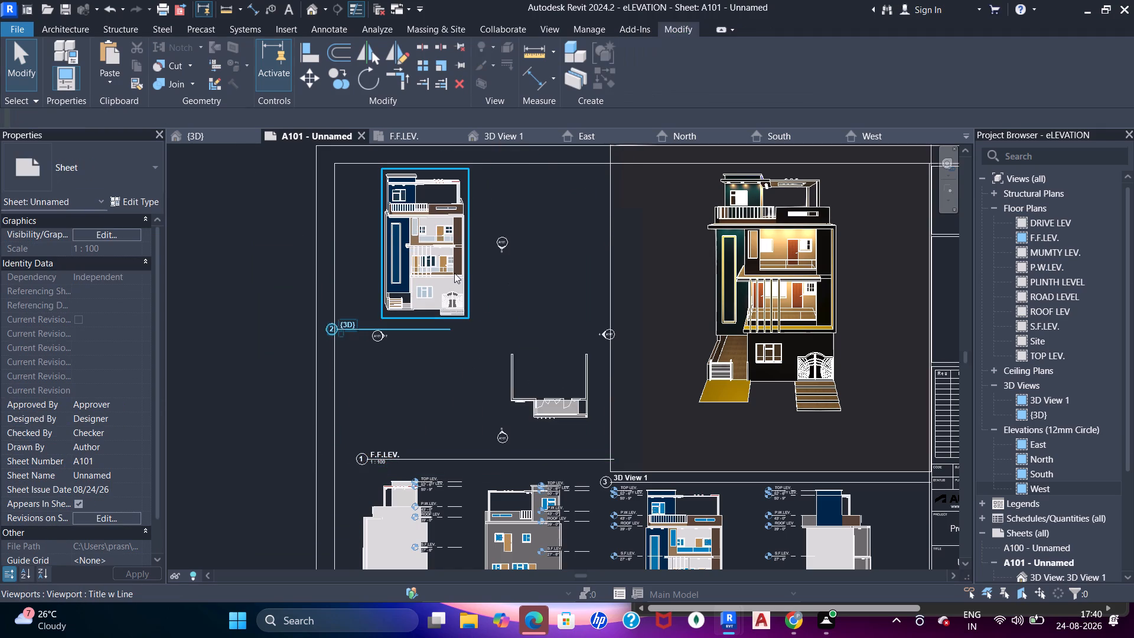
scroll(555, 324, "down", 1)
middle_click_drag(549, 328, 540, 316)
scroll(512, 361, "up", 4)
left_click(540, 356)
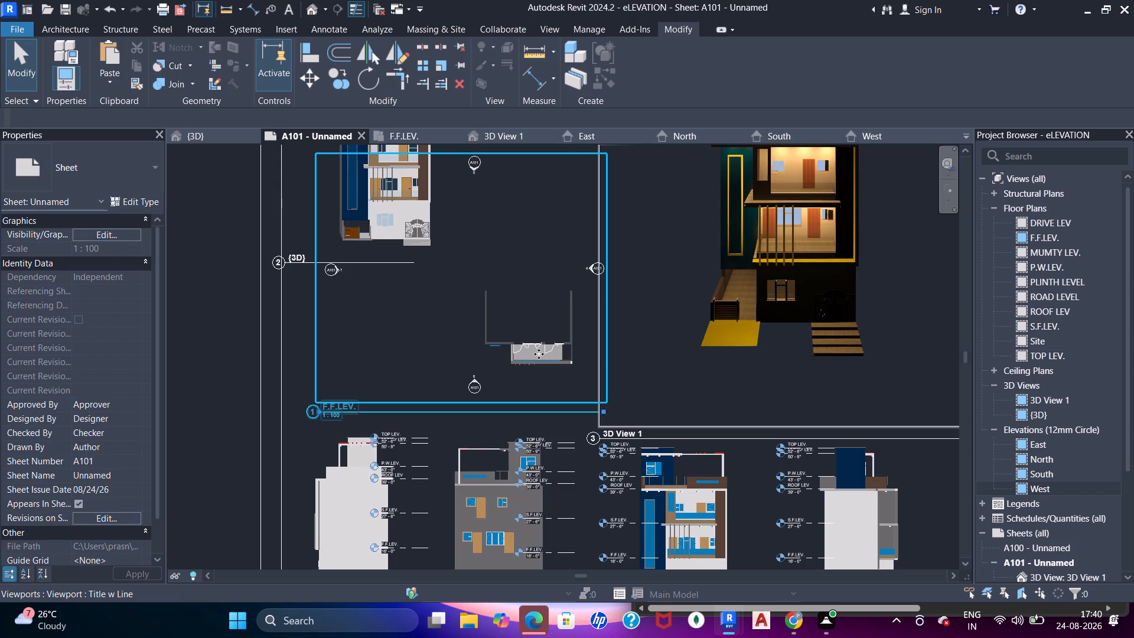
key("Up")
key("Up")
key("Up")
key("Up")
key("Up")
key("Up")
key("Up")
key("Left")
key("Left")
key("Left")
key("Left")
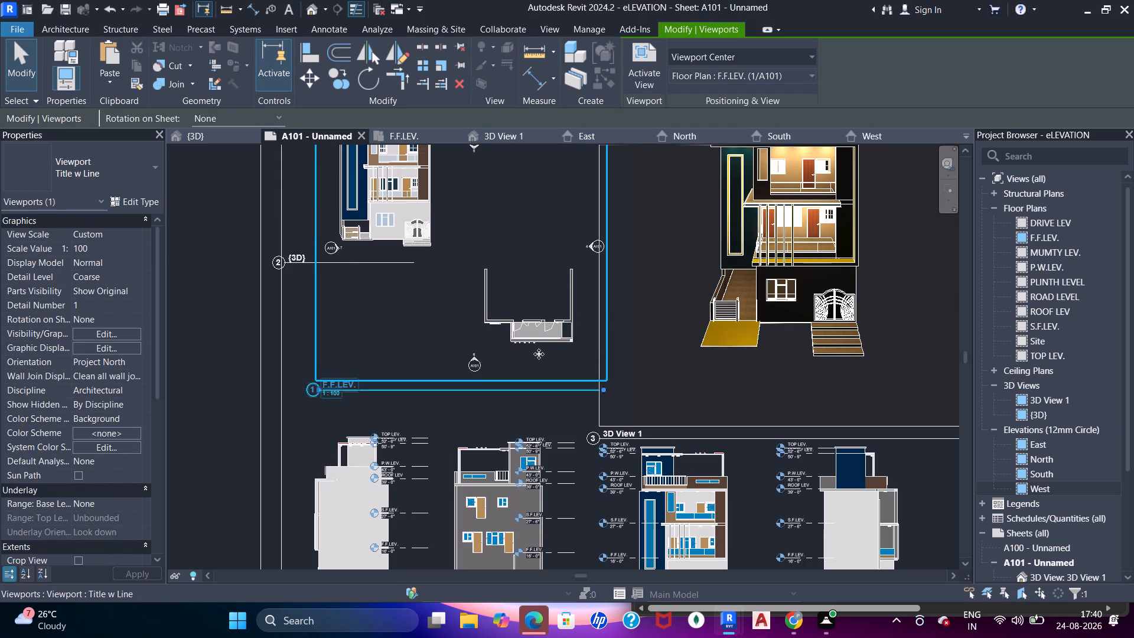
key("Left")
scroll(536, 354, "down", 2)
key("Escape")
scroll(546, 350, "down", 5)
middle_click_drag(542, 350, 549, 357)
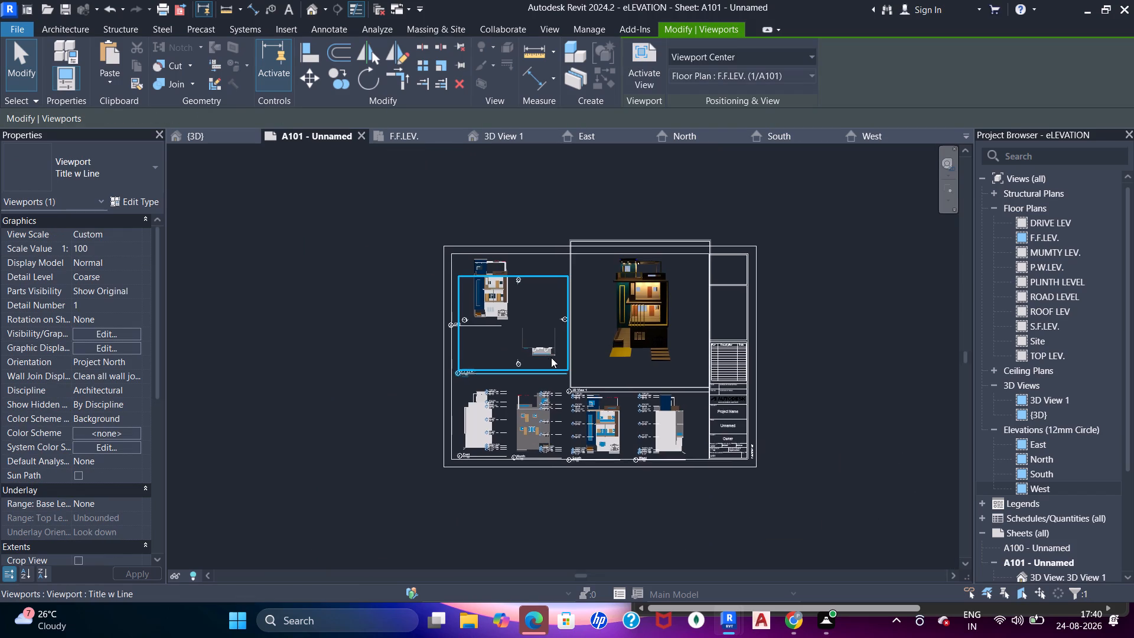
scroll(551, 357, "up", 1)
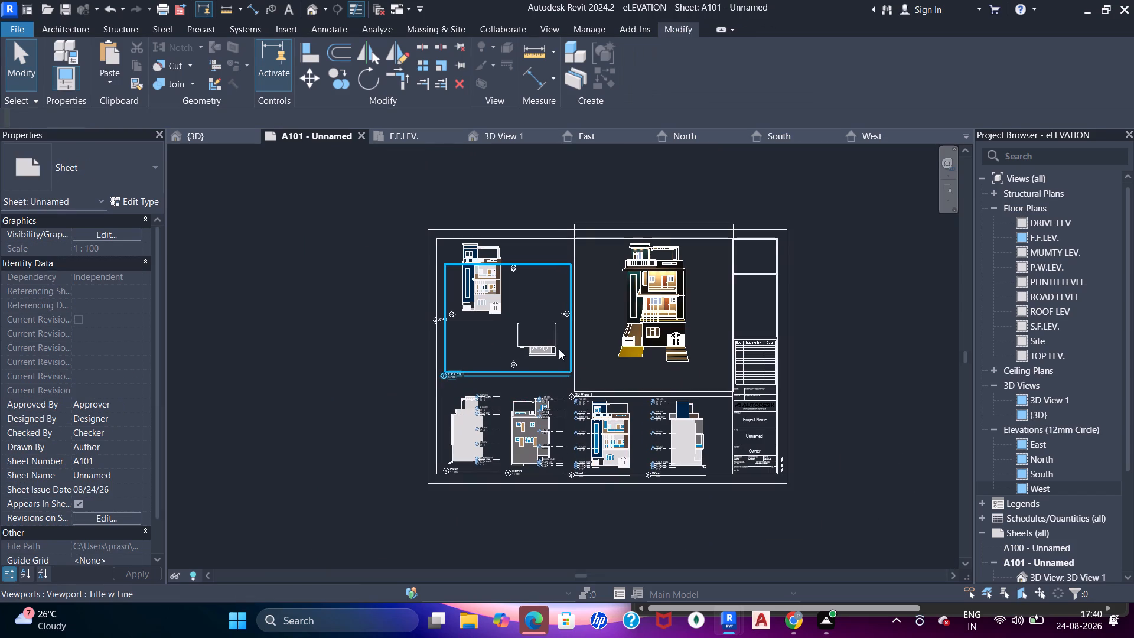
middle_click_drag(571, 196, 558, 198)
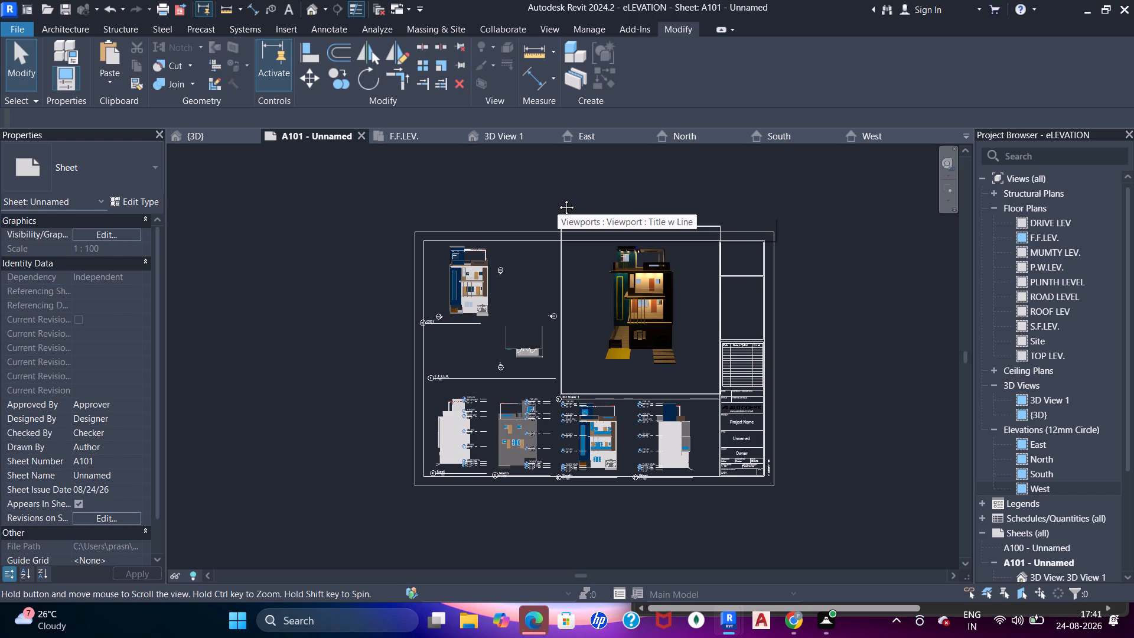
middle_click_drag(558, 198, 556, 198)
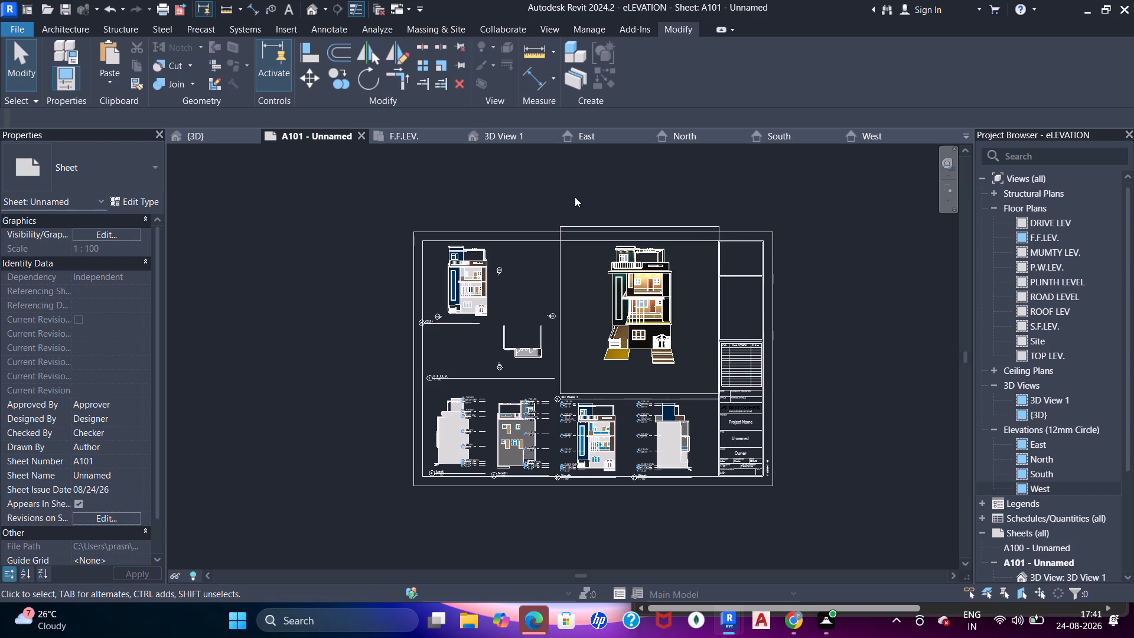
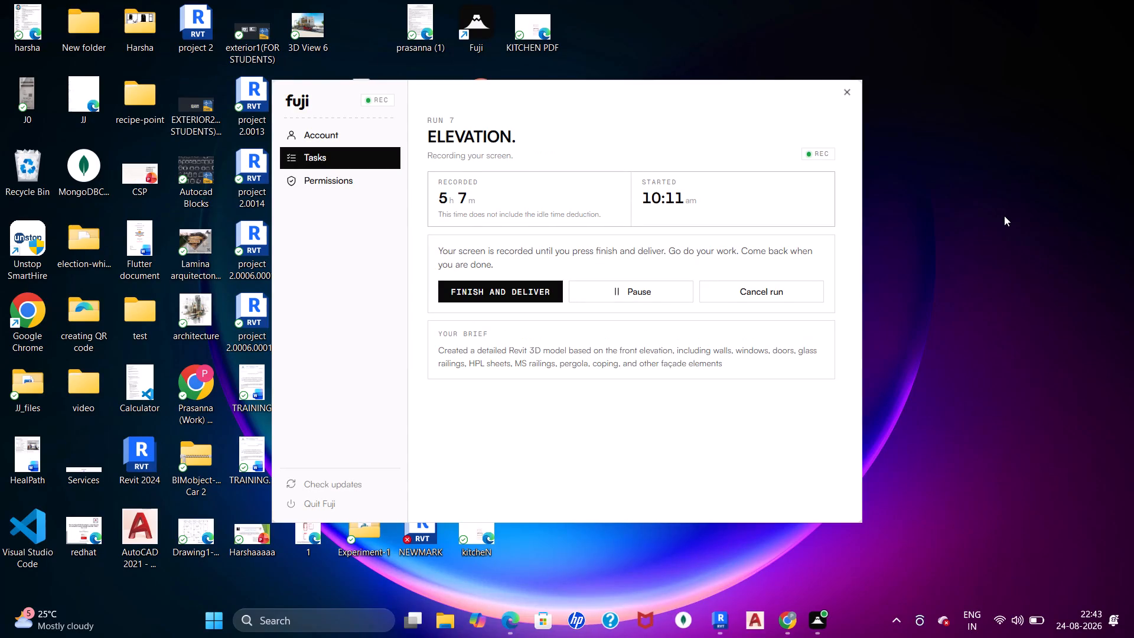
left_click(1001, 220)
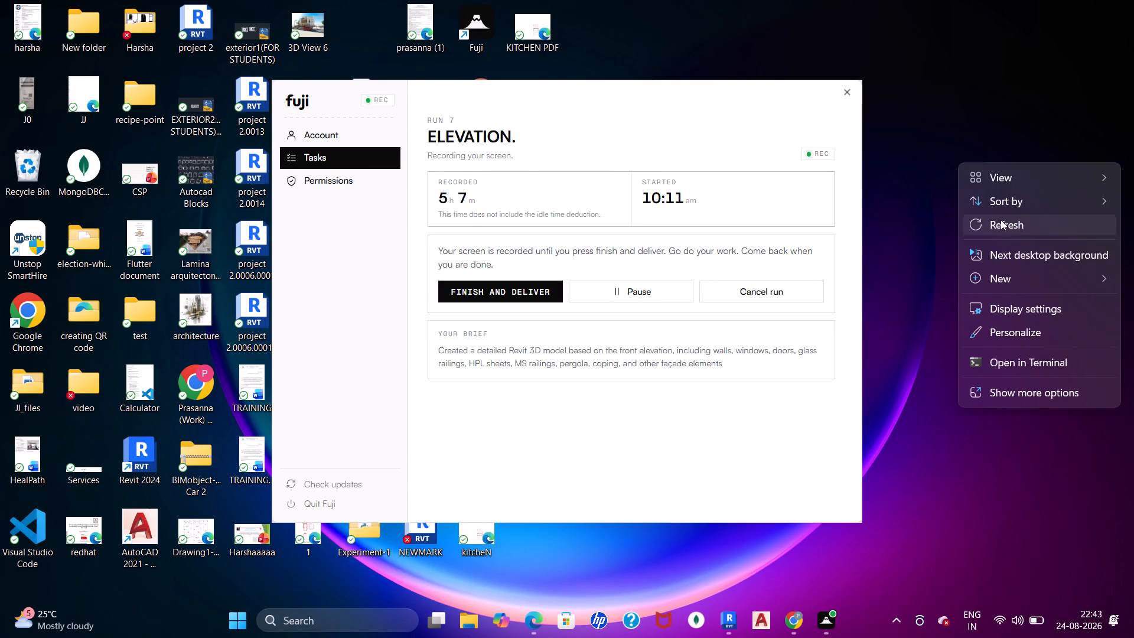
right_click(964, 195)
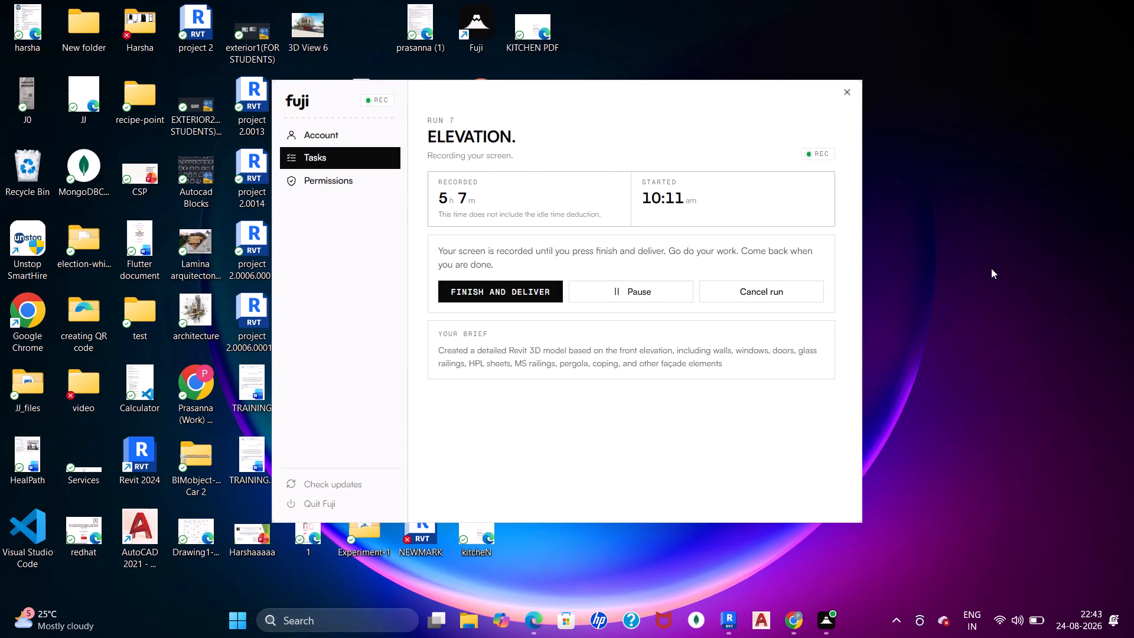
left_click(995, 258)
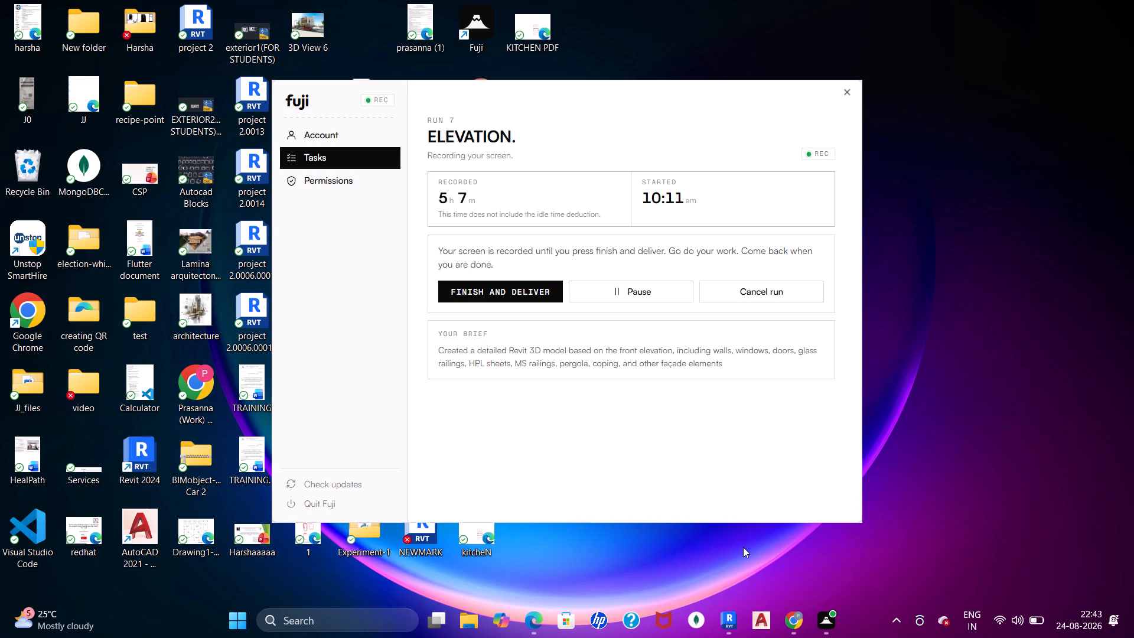
Switch to the Revit window with the eLEVATION project and bring sheet A101's views into closer view.
left_click(725, 610)
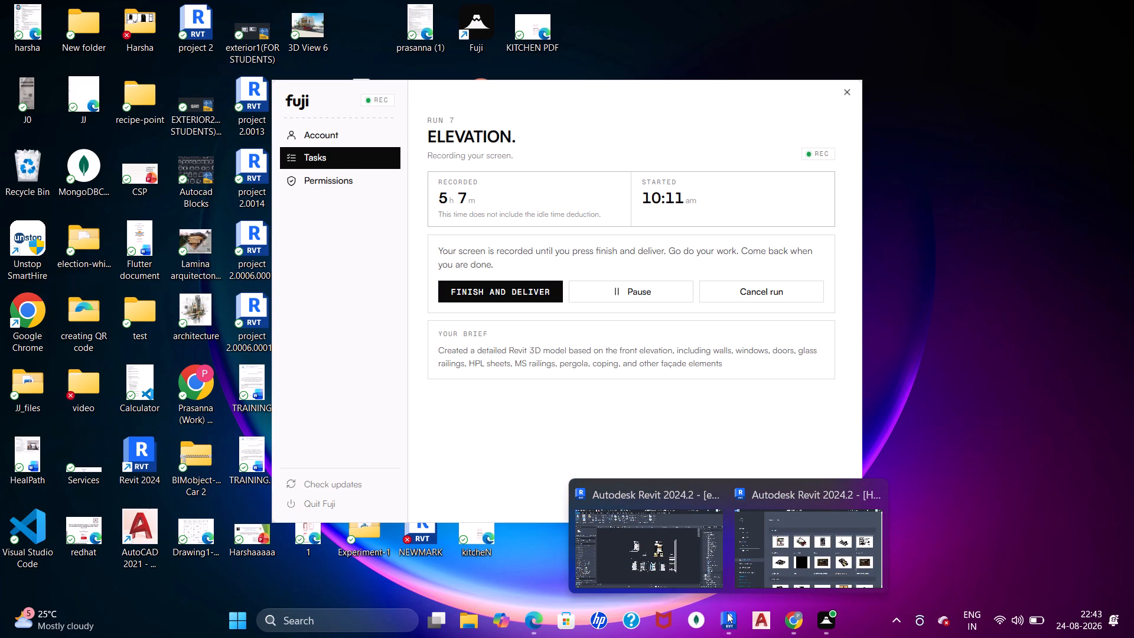
left_click(674, 551)
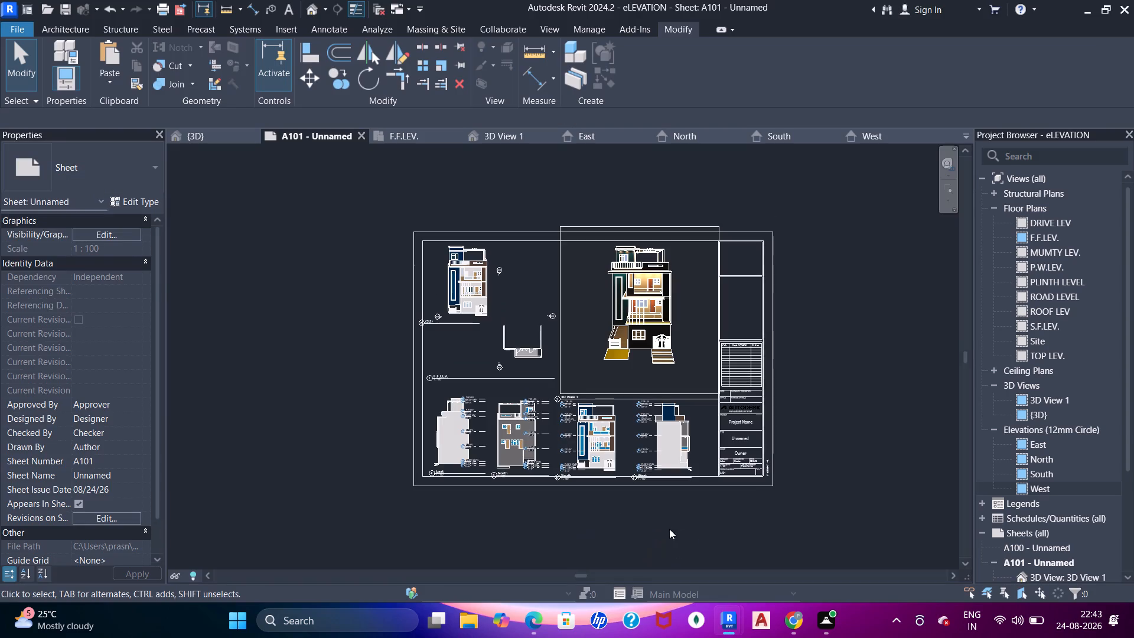
scroll(507, 284, "up", 2)
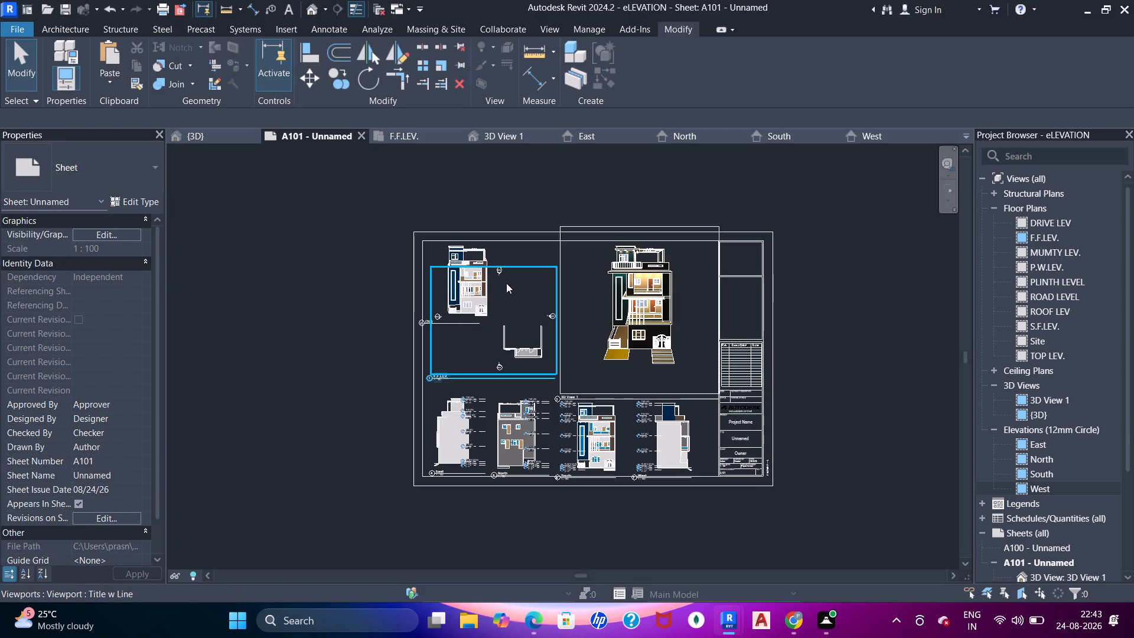
scroll(506, 283, "up", 2)
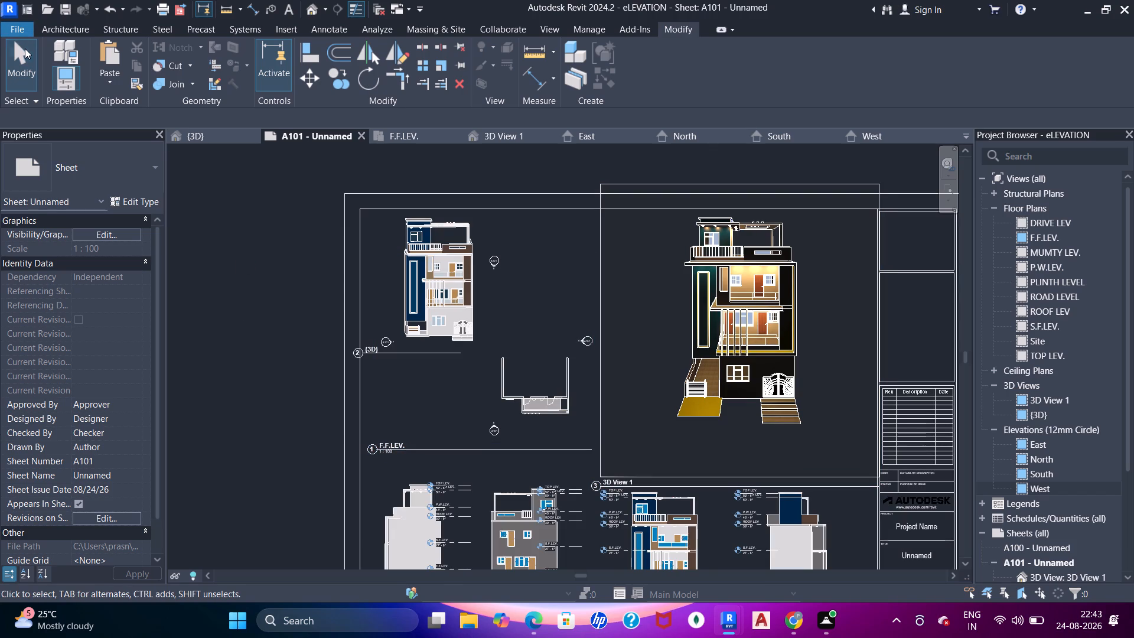
Start a PDF export of the current sheet and set its zoom to 100% size.
left_click(19, 28)
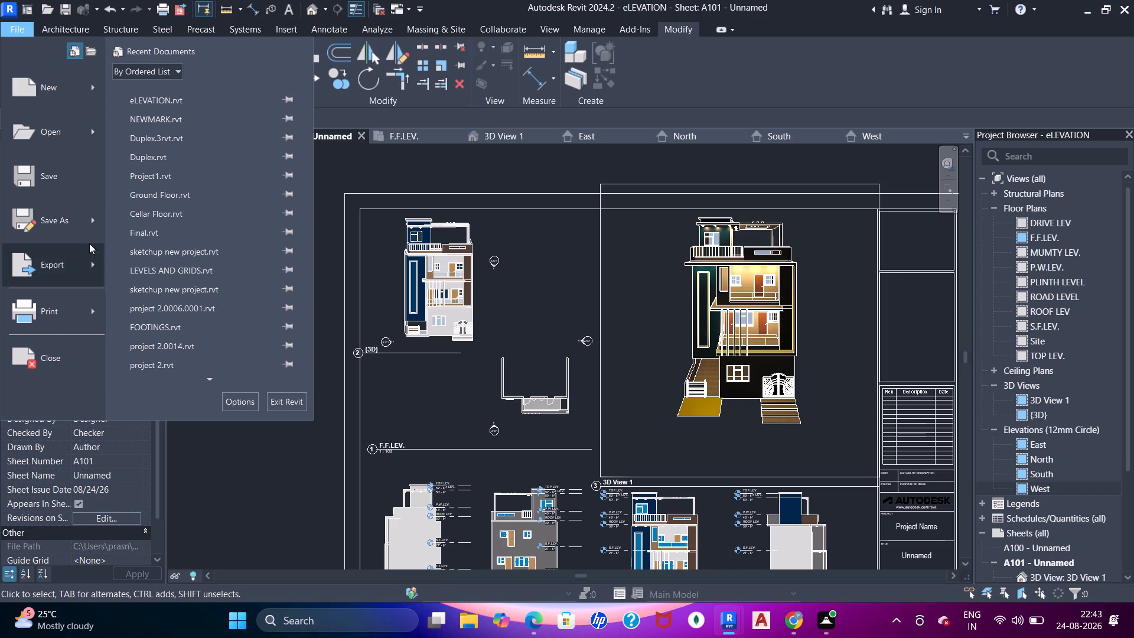
left_click_drag(93, 225, 101, 222)
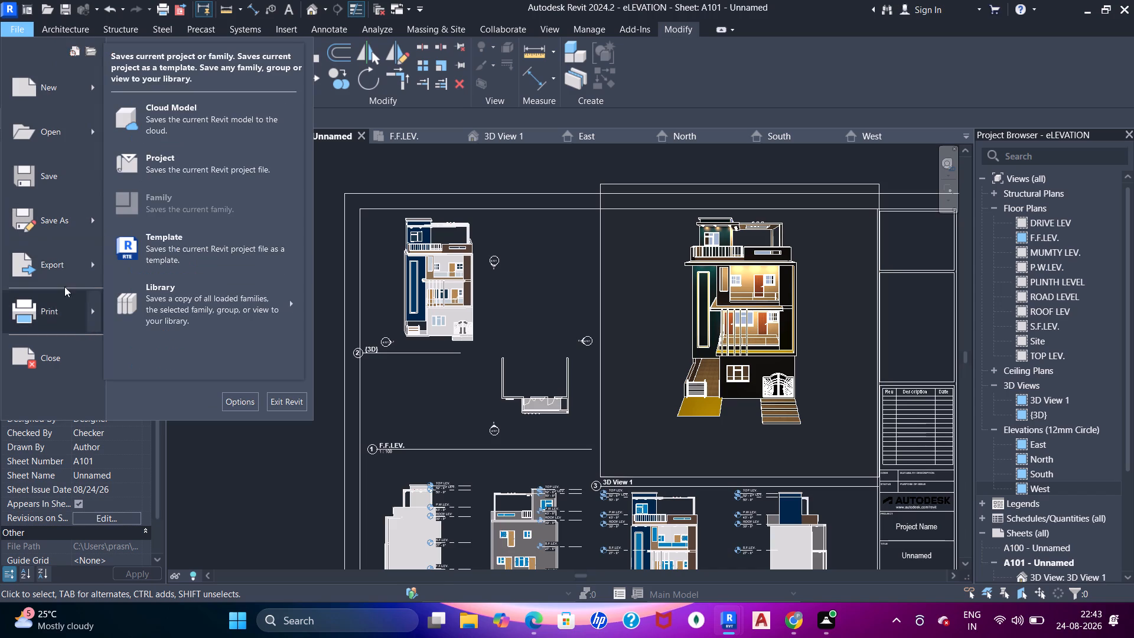
left_click(84, 274)
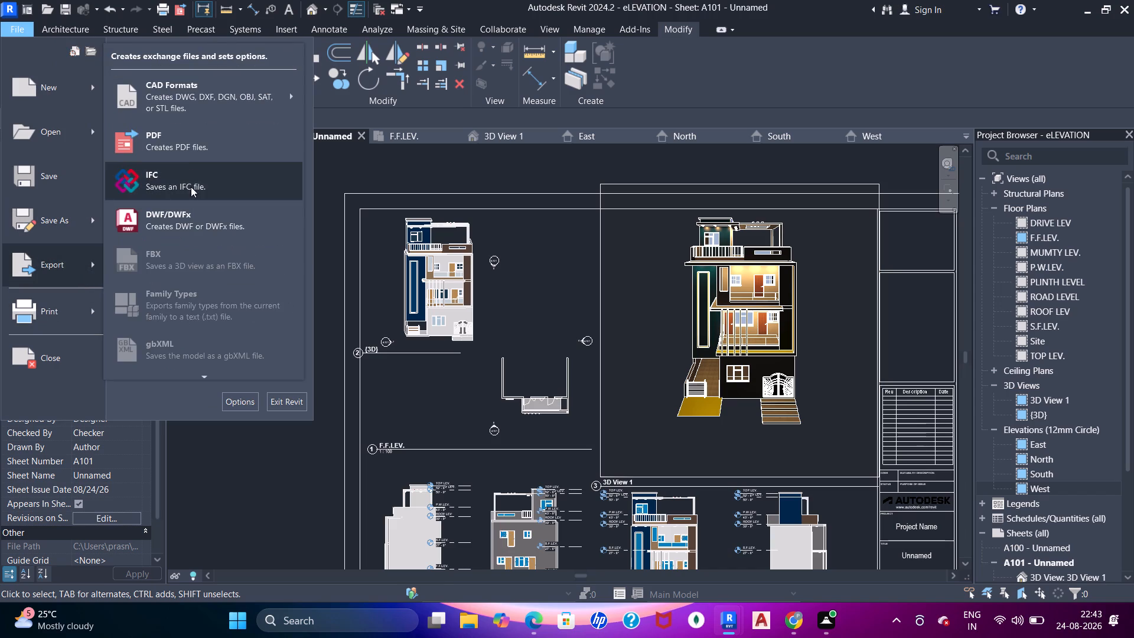
left_click(185, 143)
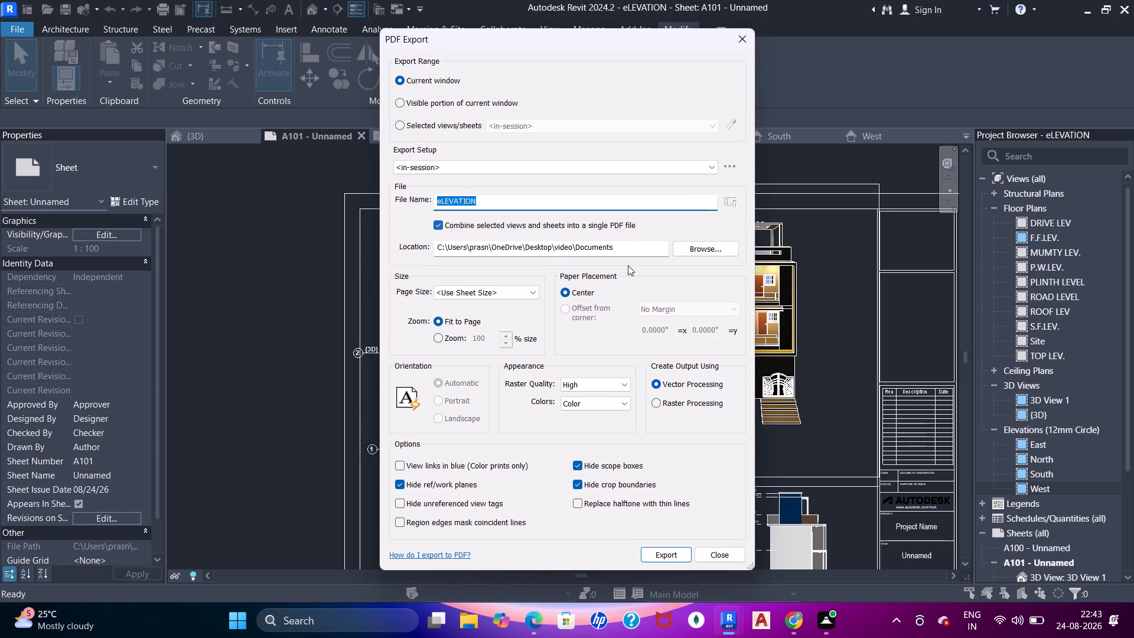
left_click(440, 340)
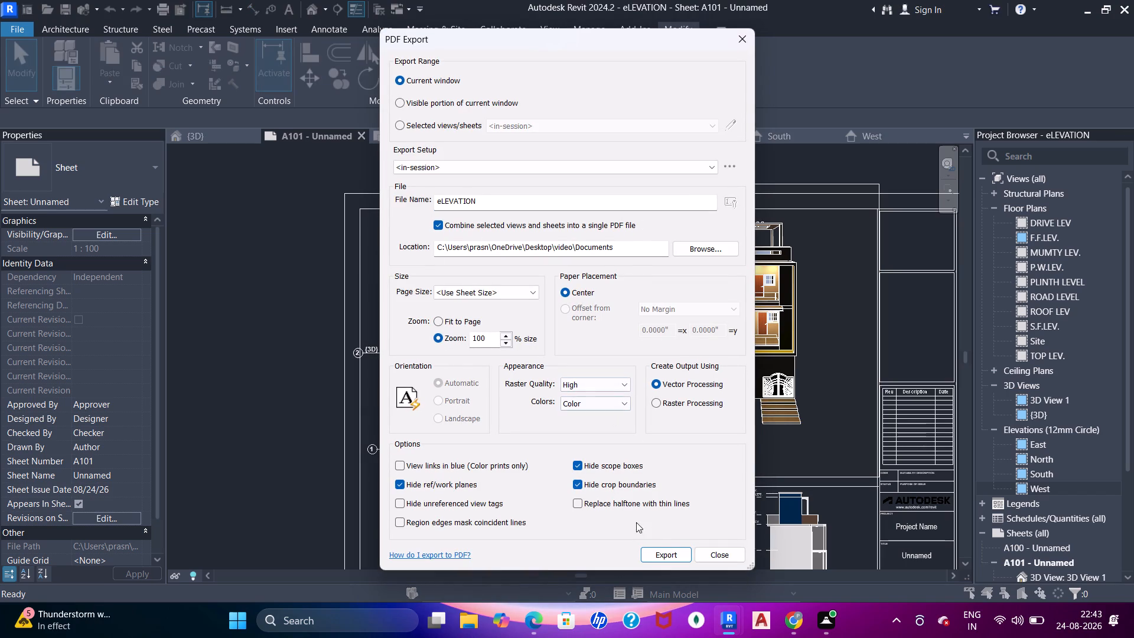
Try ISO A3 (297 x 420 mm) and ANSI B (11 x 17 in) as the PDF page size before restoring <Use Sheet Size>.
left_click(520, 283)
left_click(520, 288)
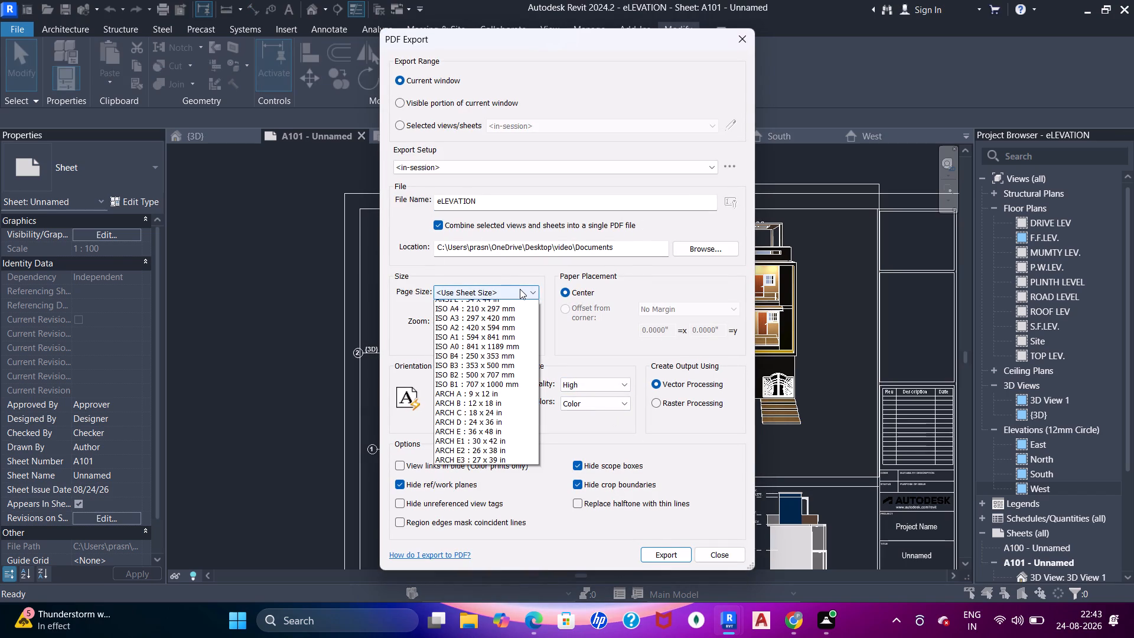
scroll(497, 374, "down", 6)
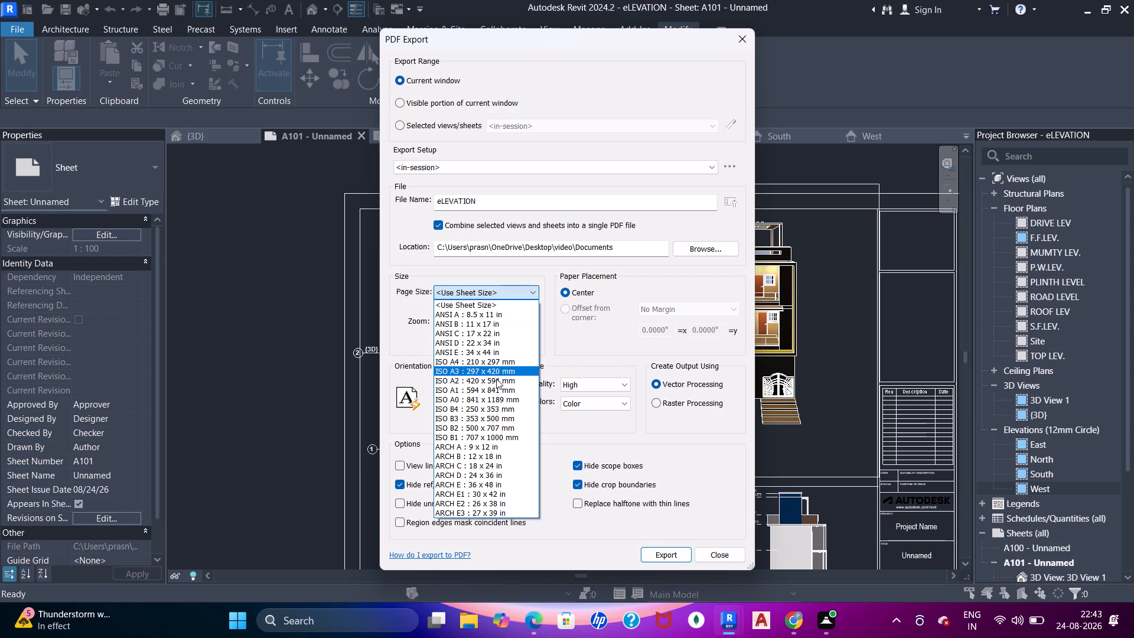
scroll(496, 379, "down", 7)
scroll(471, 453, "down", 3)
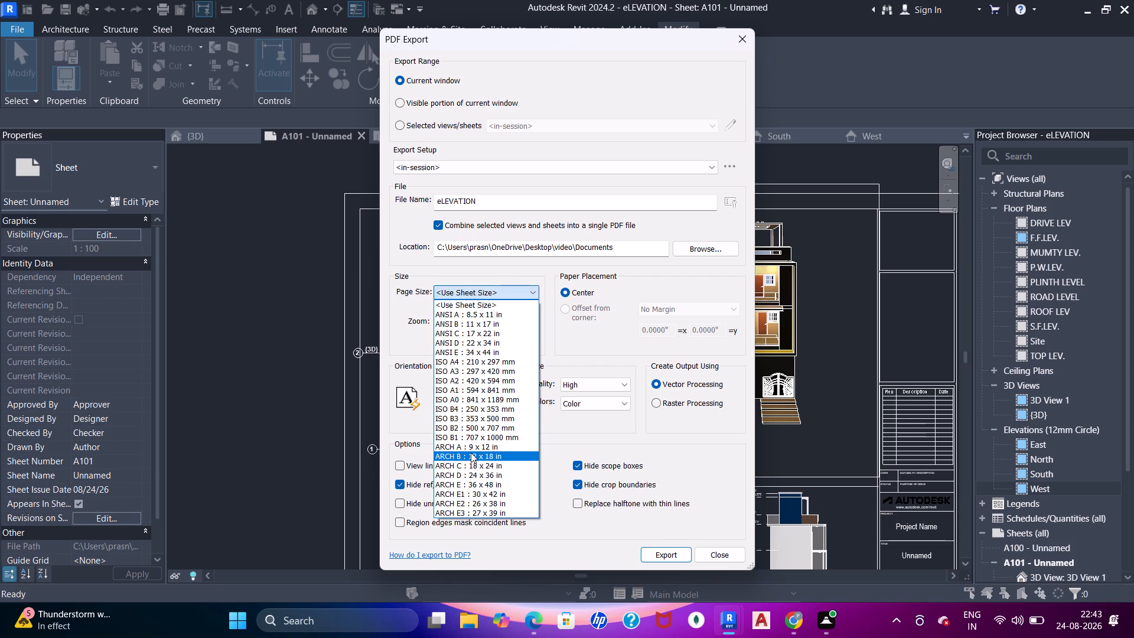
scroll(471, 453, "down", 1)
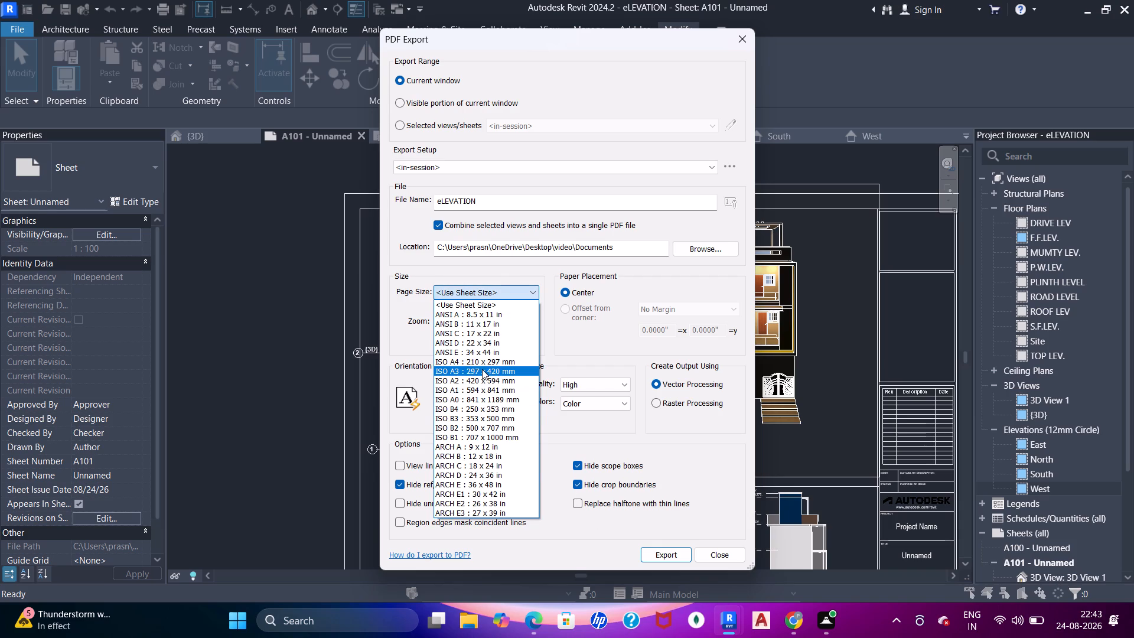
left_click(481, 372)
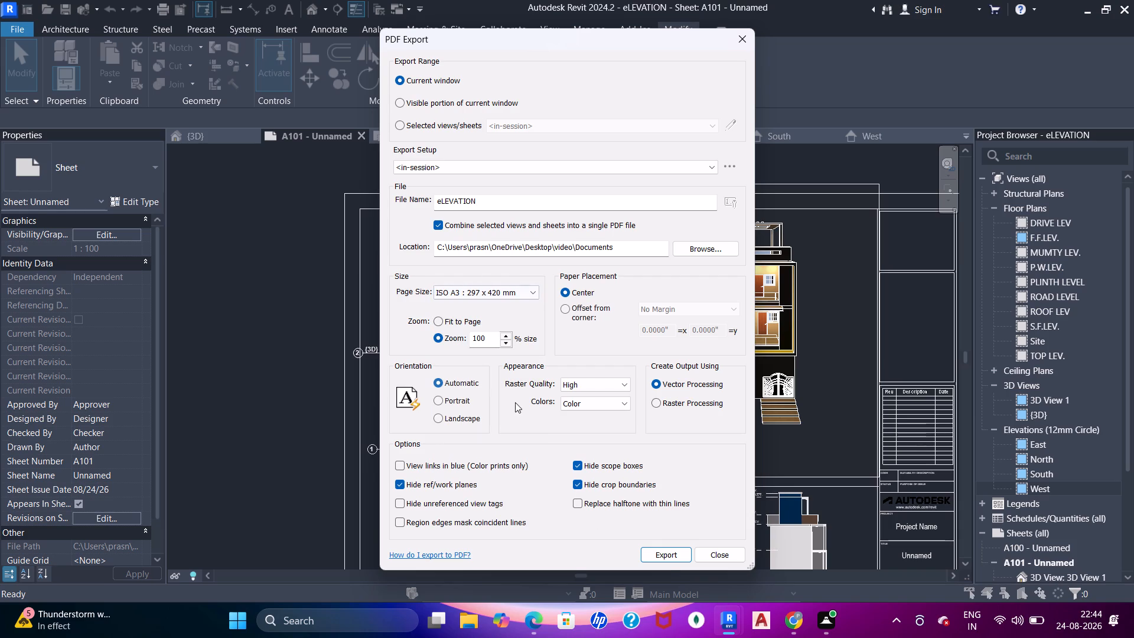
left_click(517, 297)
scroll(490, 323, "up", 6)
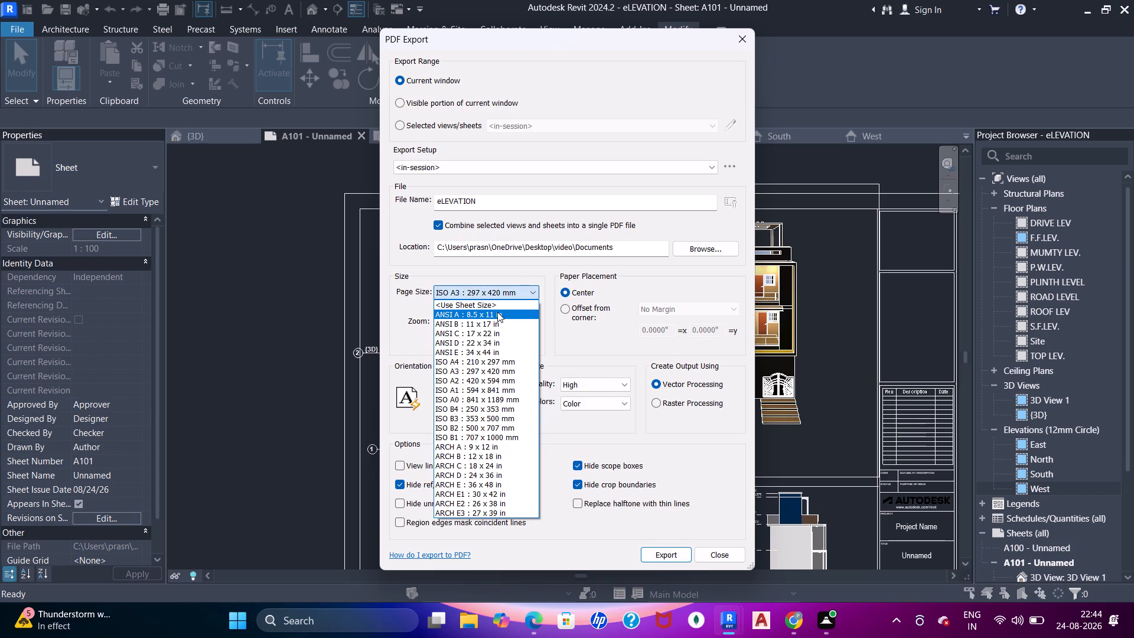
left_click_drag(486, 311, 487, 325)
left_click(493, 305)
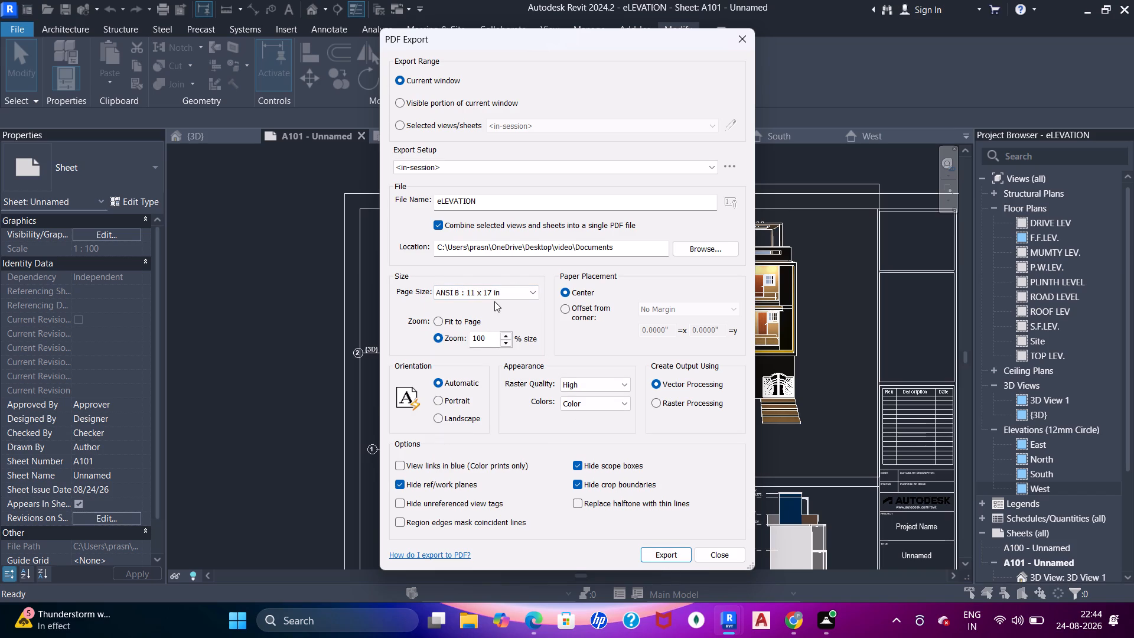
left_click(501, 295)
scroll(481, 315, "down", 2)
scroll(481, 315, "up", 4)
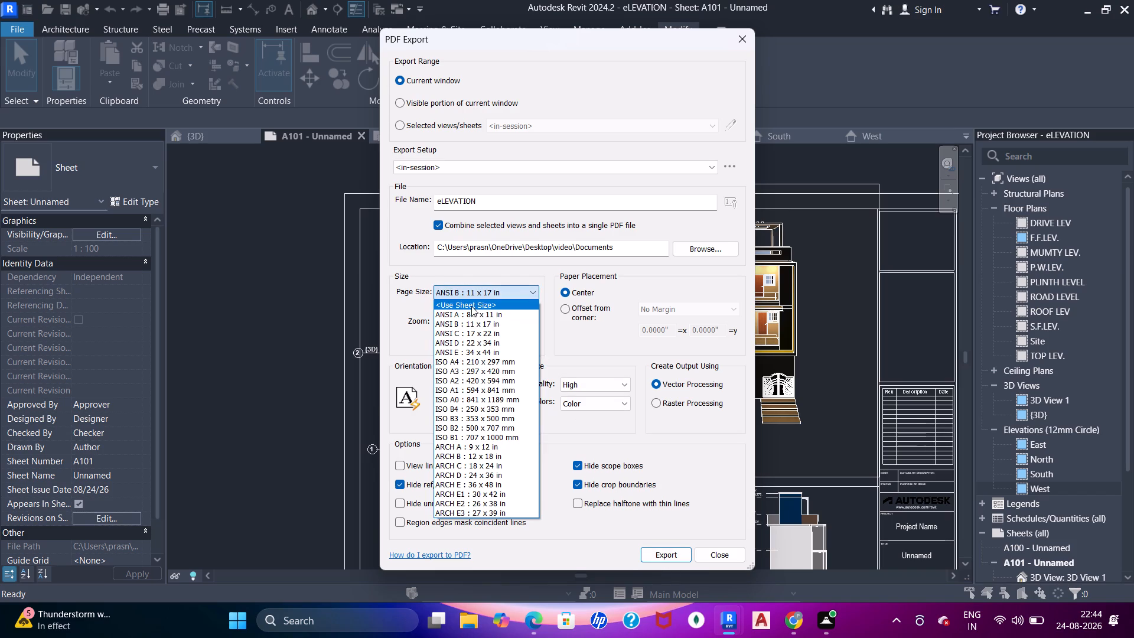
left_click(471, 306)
Export the sheet as the eLEVATION PDF, saving the export settings as a new setup under the suggested name.
left_click(669, 551)
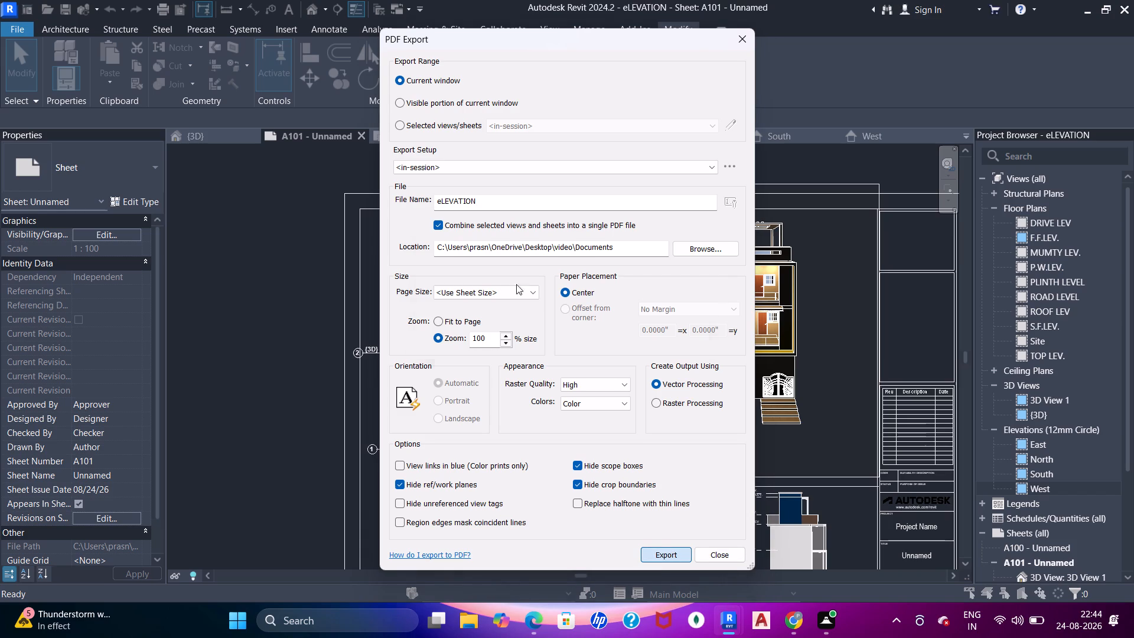
left_click(551, 314)
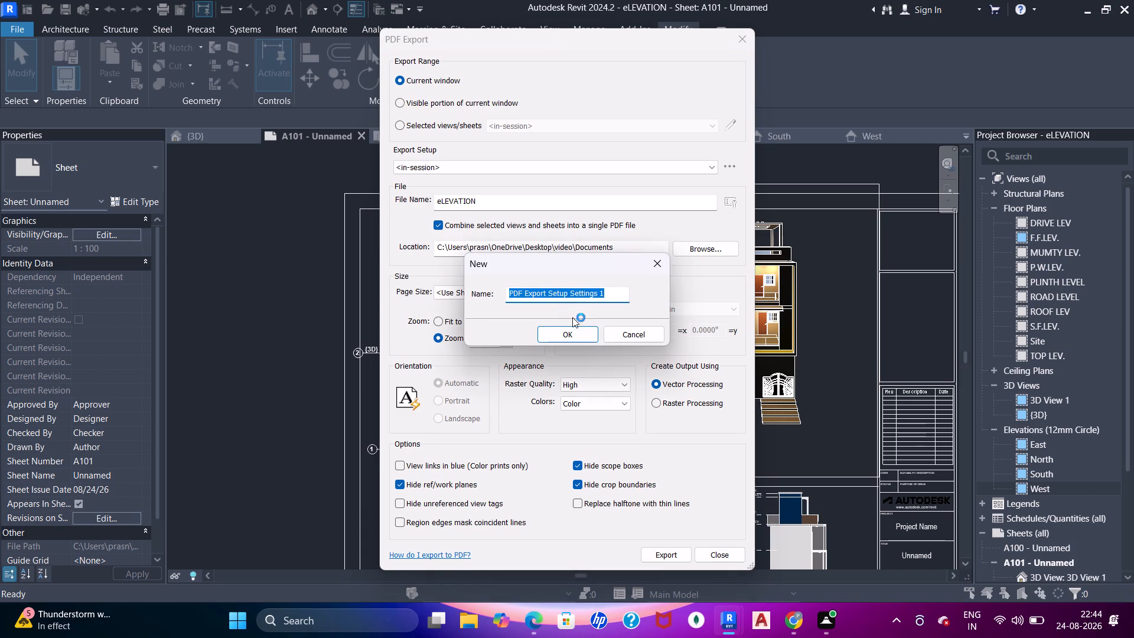
left_click(563, 336)
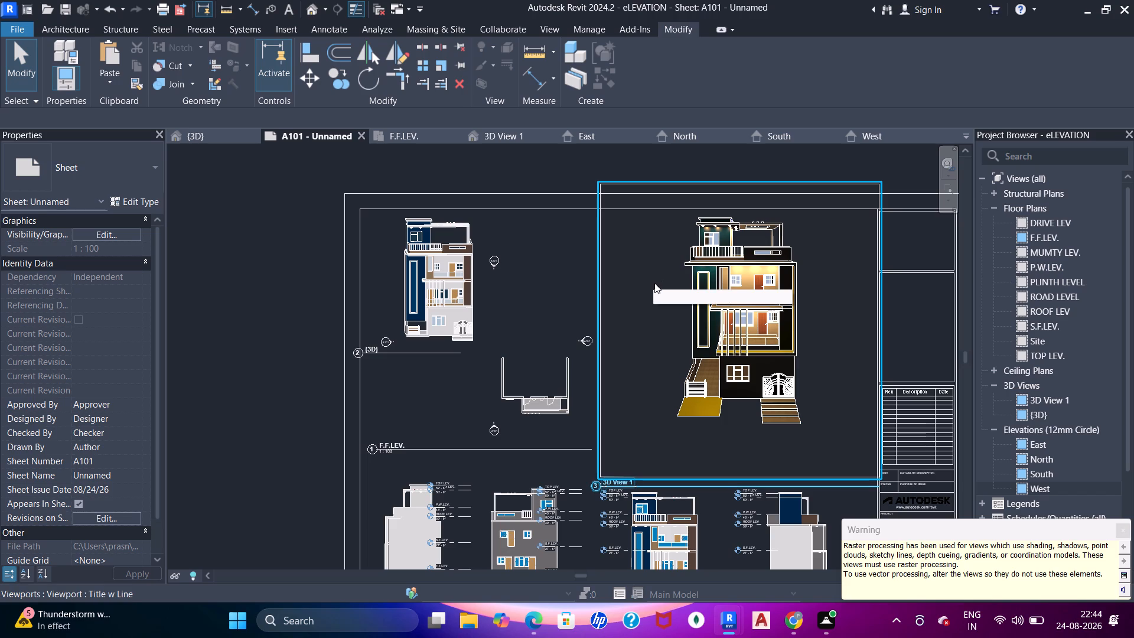
Save the eLEVATION project.
key("s")
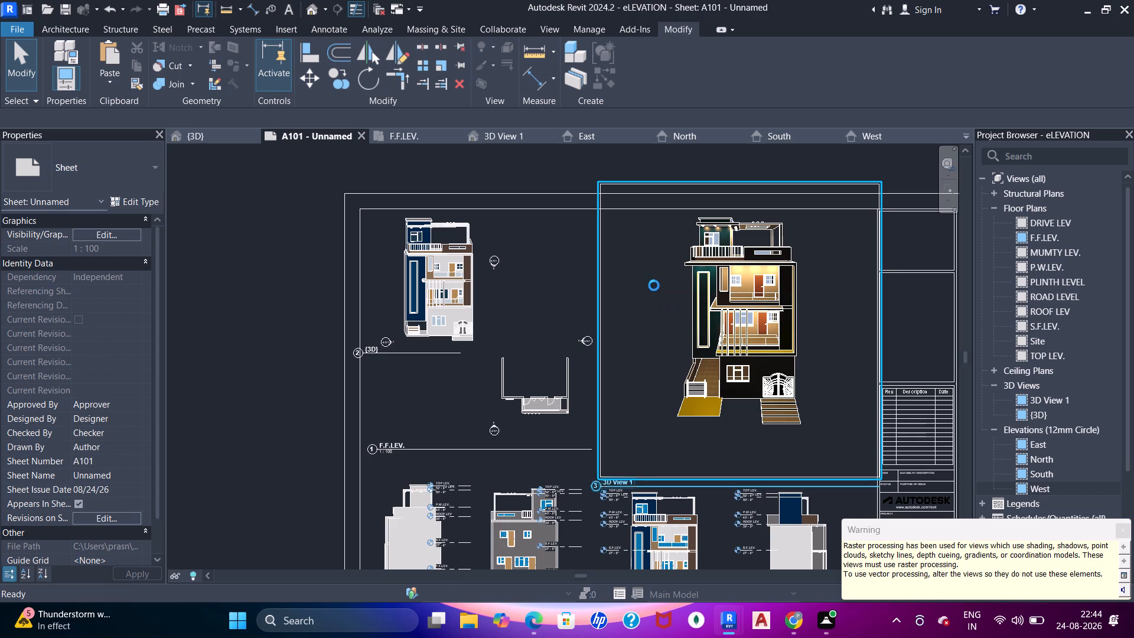
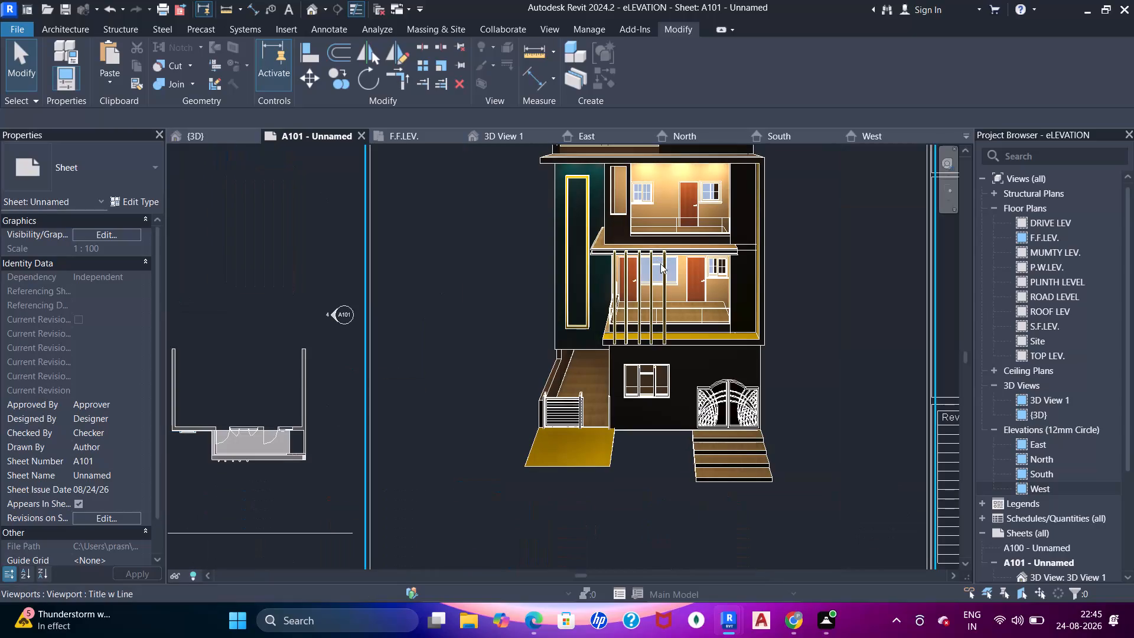
Inspect the rendered 3D view of the building on sheet A101, from the entrance steps up to the roof terrace.
middle_click(660, 263)
scroll(697, 250, "up", 5)
middle_click_drag(673, 268, 673, 268)
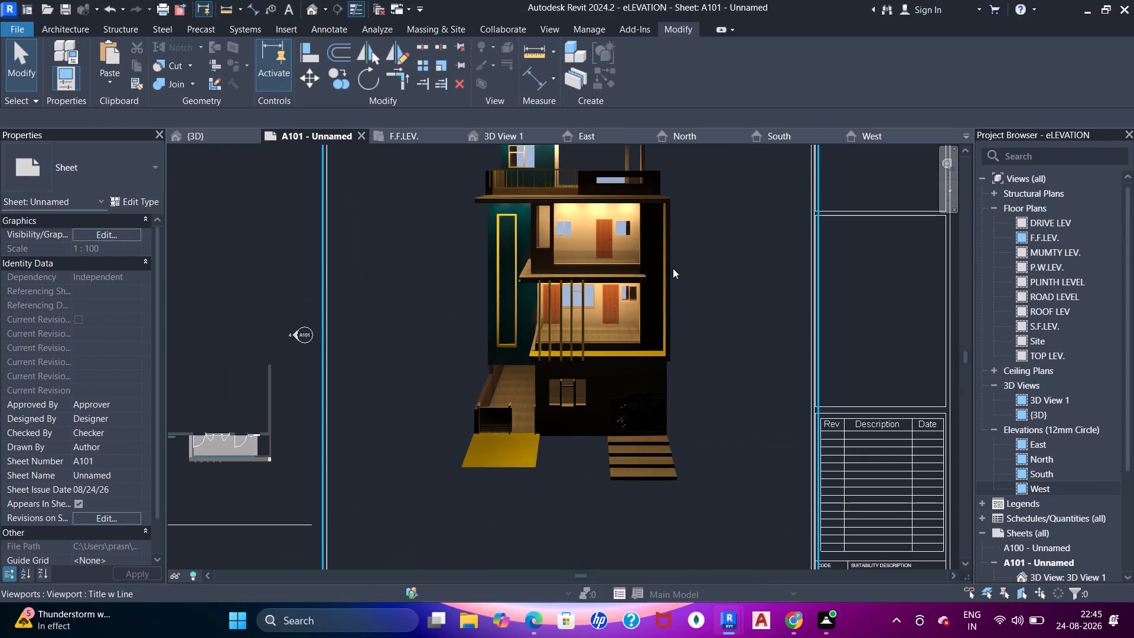
middle_click_drag(673, 268, 685, 261)
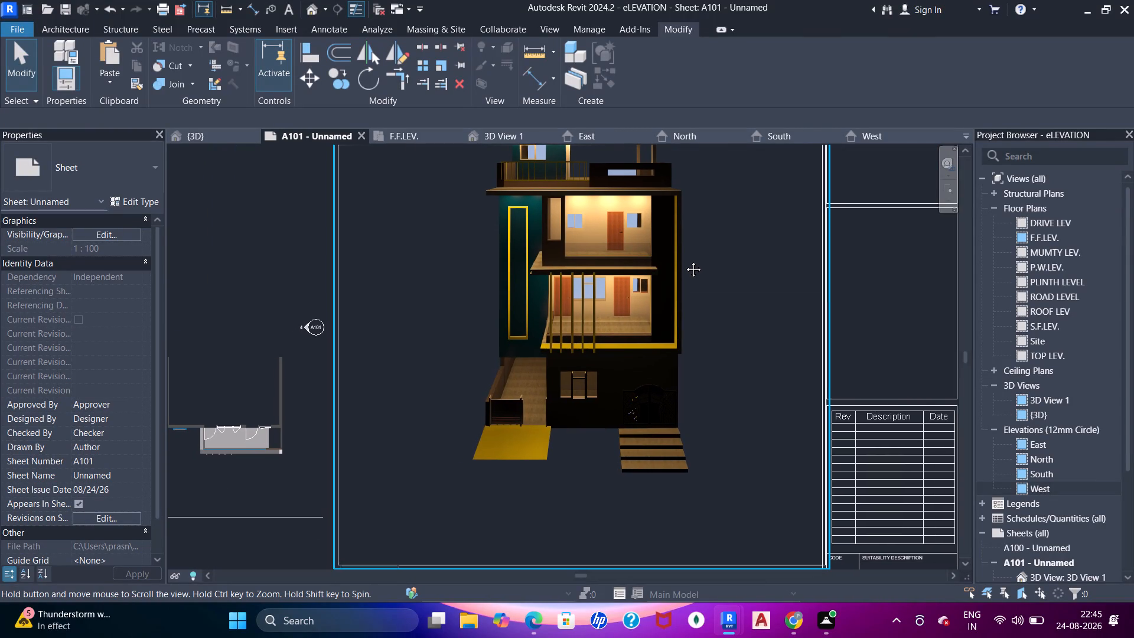
middle_click_drag(685, 261, 684, 261)
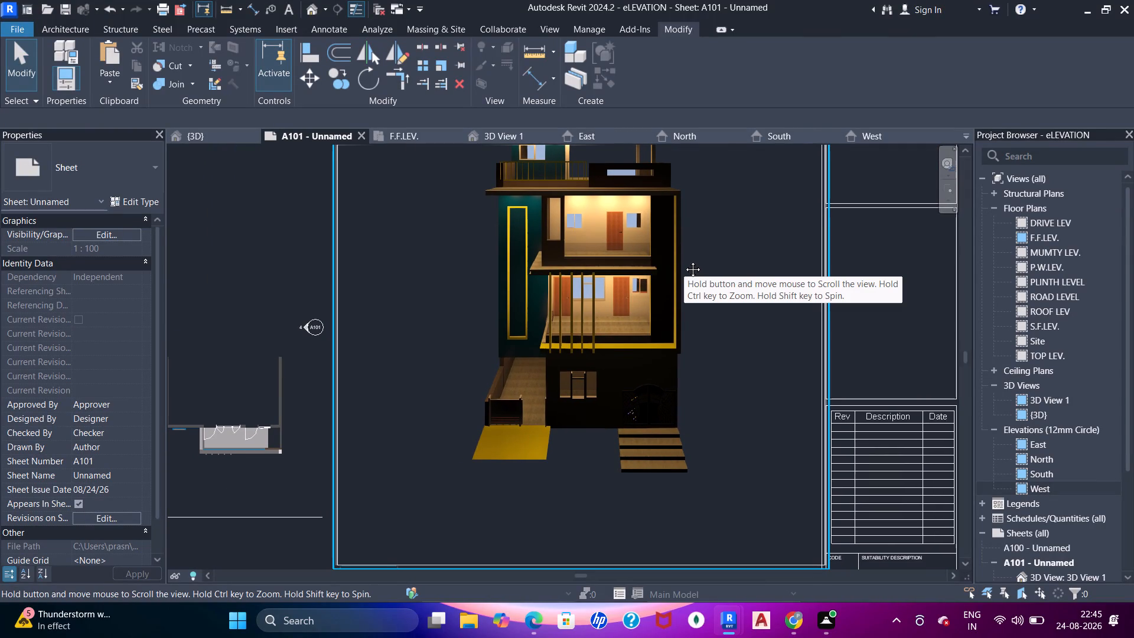
middle_click_drag(684, 261, 683, 330)
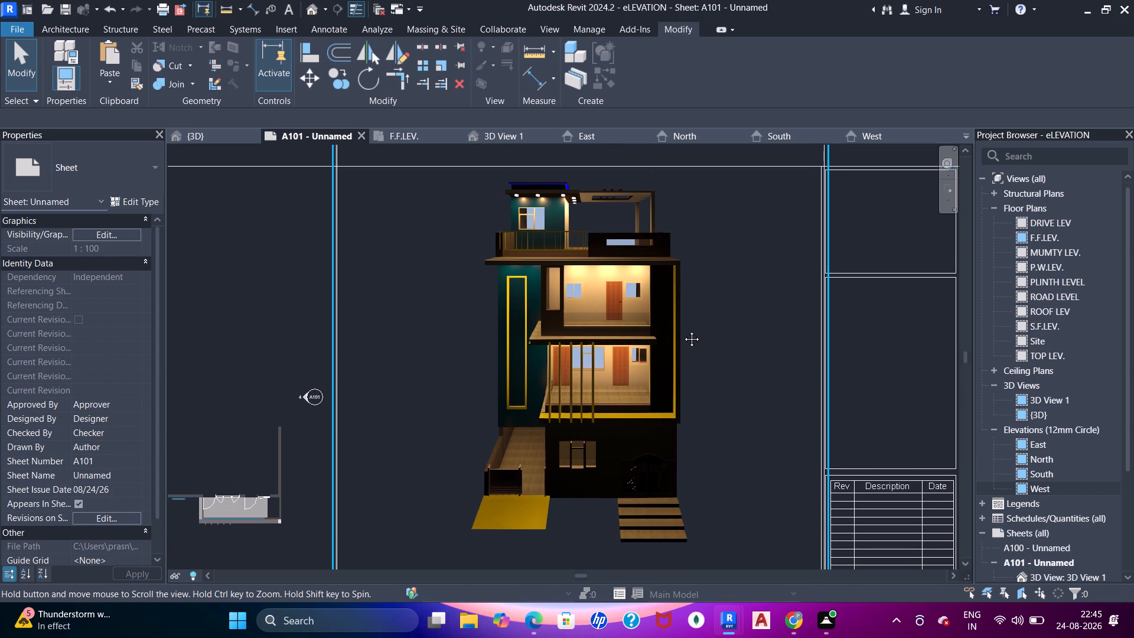
middle_click_drag(683, 330, 691, 298)
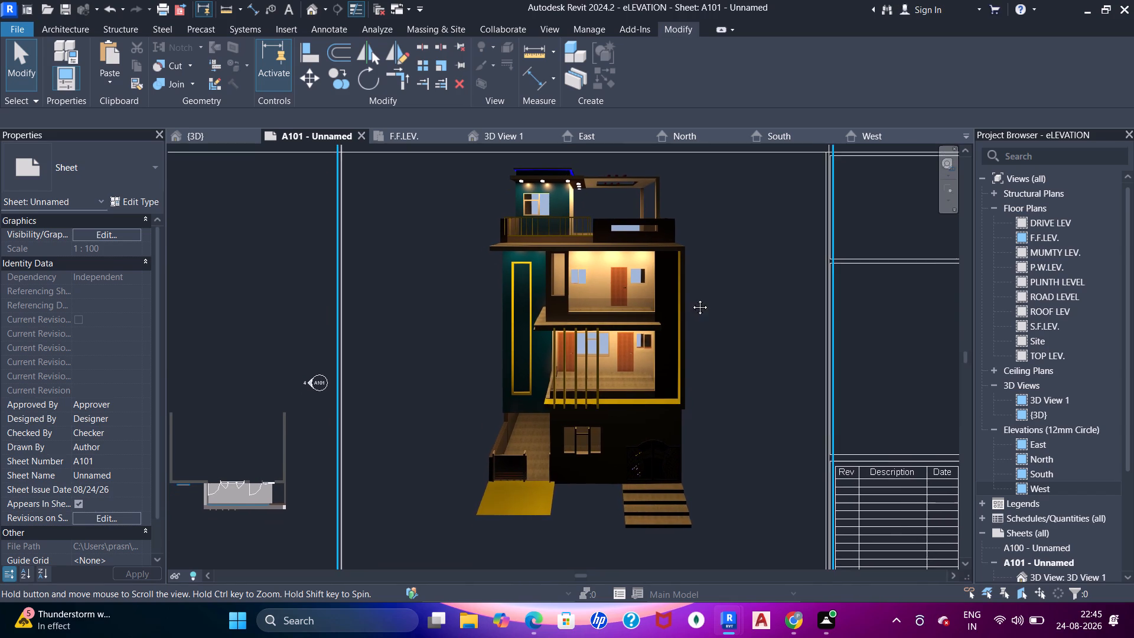
middle_click_drag(691, 298, 692, 275)
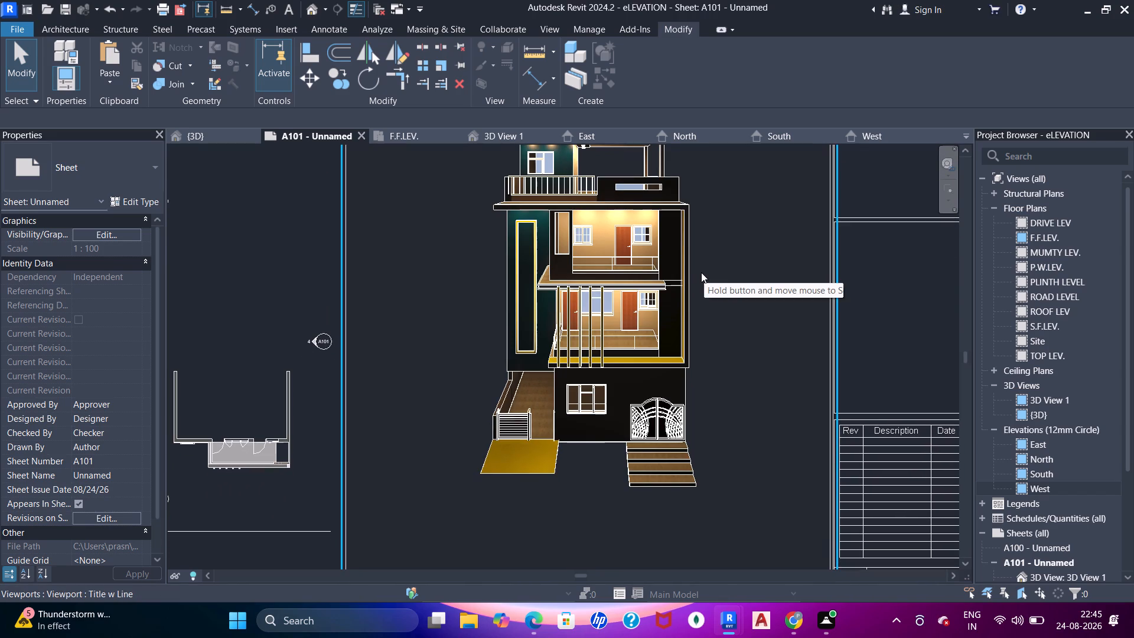